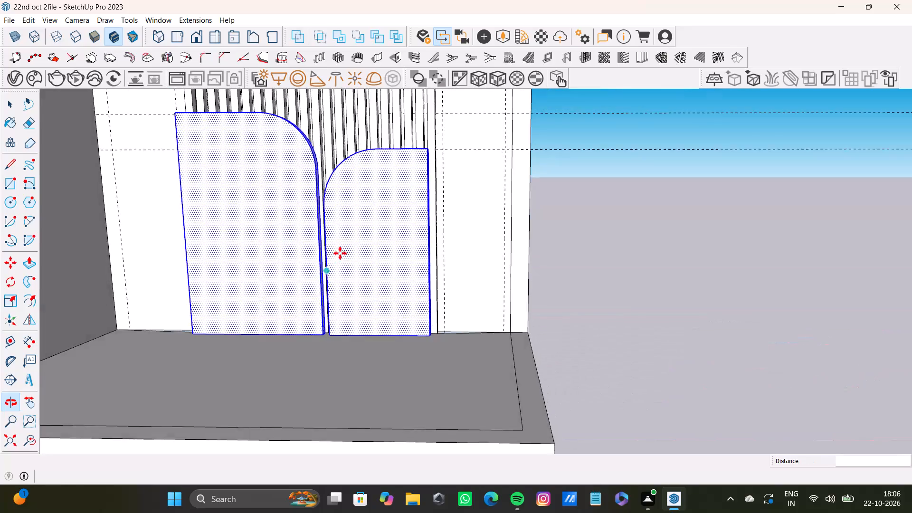
# Inspect the placement of the two round-cornered panels against the back-wall strips from several angles around the larger room shell.
pyautogui.scroll(-7, 337, 257)
pyautogui.keyDown('shift'); pyautogui.moveTo(335, 253); pyautogui.dragTo(408, 218, button='middle'); pyautogui.keyUp('shift')
pyautogui.keyDown('shift'); pyautogui.scroll(2, 408, 218); pyautogui.keyUp('shift')
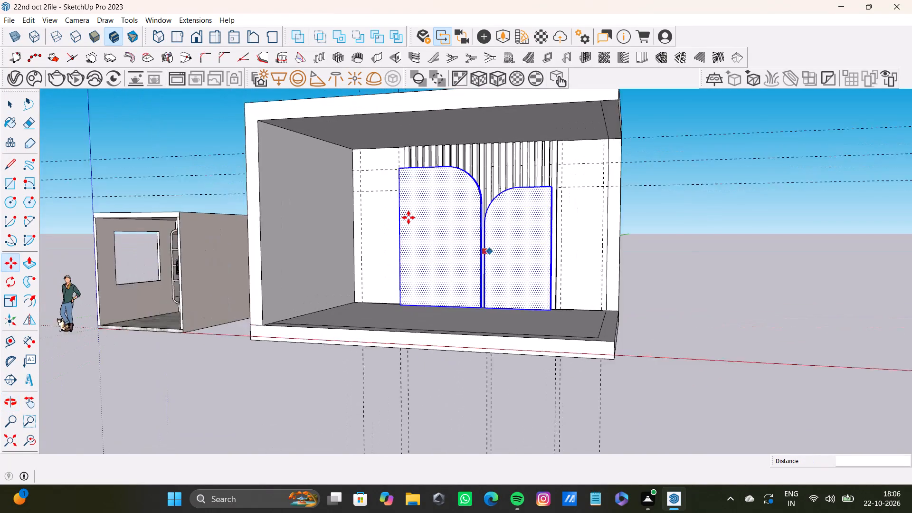
pyautogui.keyDown('shift'); pyautogui.scroll(5, 408, 218); pyautogui.keyUp('shift')
pyautogui.keyDown('shift'); pyautogui.moveTo(412, 217); pyautogui.dragTo(383, 227, button='middle'); pyautogui.keyUp('shift')
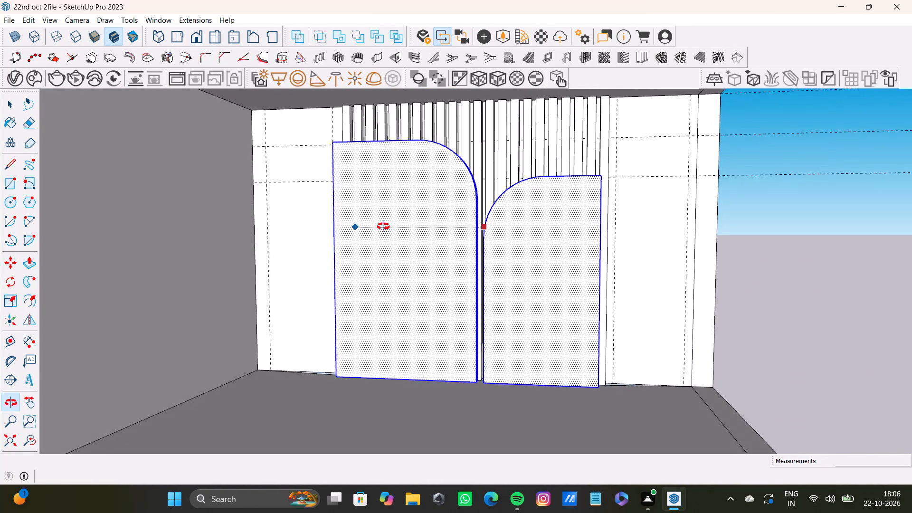
pyautogui.keyDown('shift'); pyautogui.moveTo(383, 227); pyautogui.dragTo(320, 223, button='middle'); pyautogui.keyUp('shift')
pyautogui.scroll(-3, 424, 245)
pyautogui.moveTo(425, 245); pyautogui.dragTo(398, 237, button='middle')
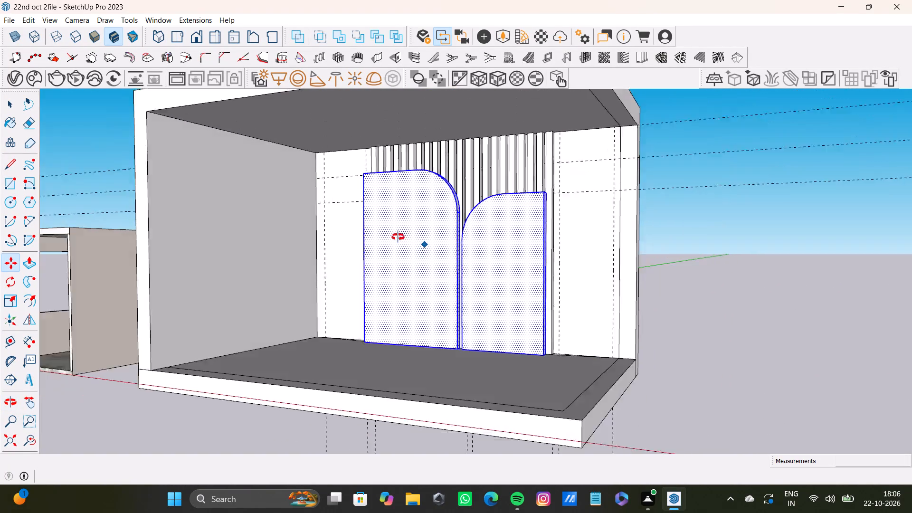
pyautogui.moveTo(398, 237); pyautogui.dragTo(253, 177, button='middle')
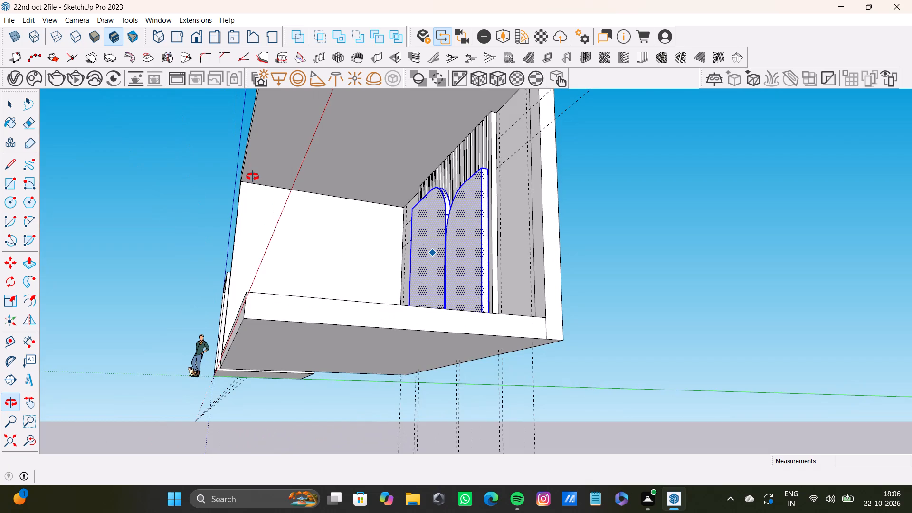
pyautogui.moveTo(253, 177); pyautogui.dragTo(330, 247, button='middle')
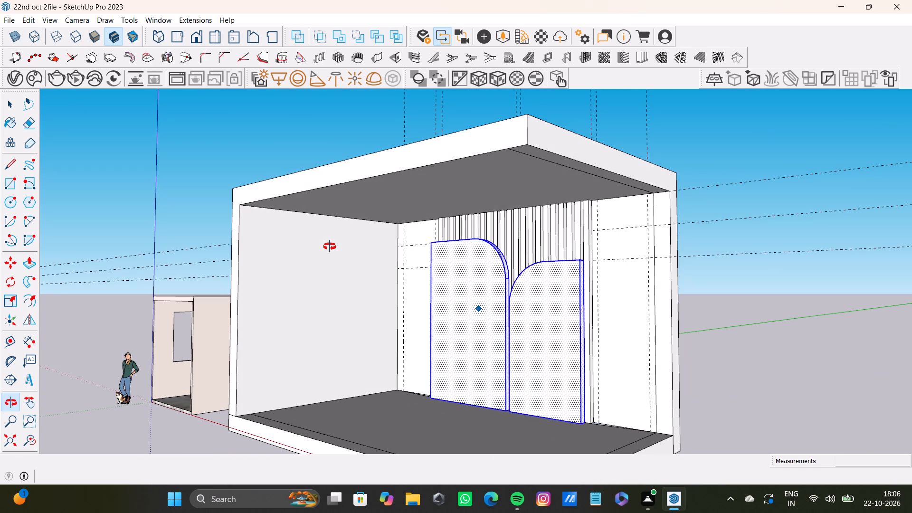
pyautogui.moveTo(330, 247); pyautogui.dragTo(396, 255, button='middle')
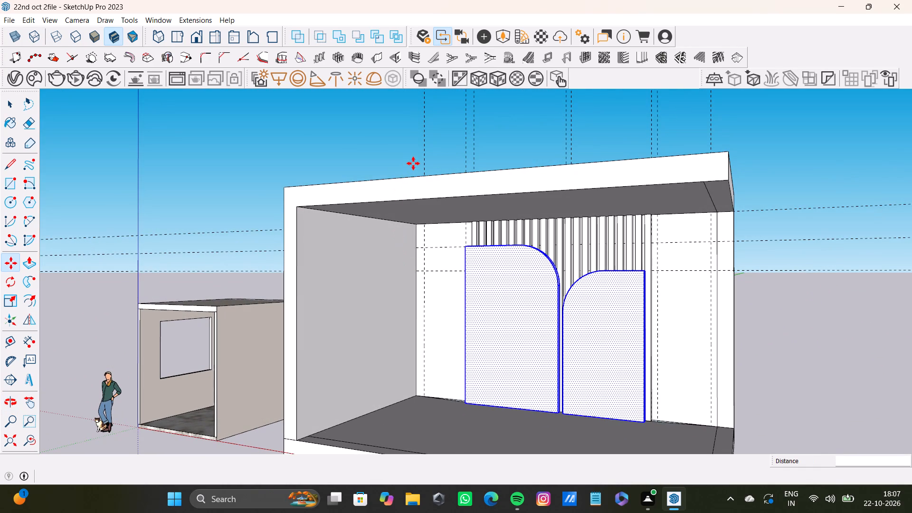
pyautogui.scroll(-6, 532, 276)
pyautogui.keyDown('shift'); pyautogui.scroll(1, 540, 273); pyautogui.keyUp('shift')
pyautogui.keyDown('shift'); pyautogui.moveTo(533, 266); pyautogui.dragTo(569, 240, button='middle'); pyautogui.keyUp('shift')
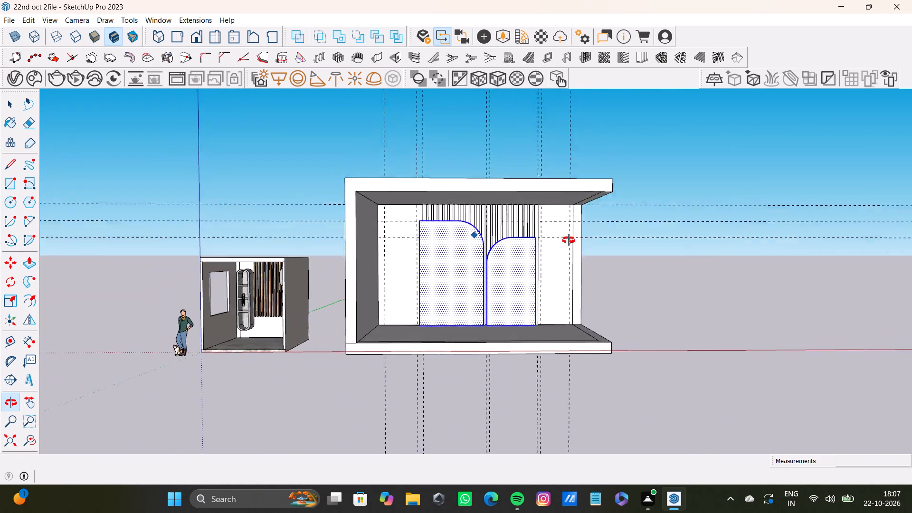
pyautogui.keyDown('shift'); pyautogui.moveTo(569, 240); pyautogui.dragTo(501, 250, button='middle'); pyautogui.keyUp('shift')
pyautogui.scroll(6, 510, 232)
pyautogui.moveTo(512, 212); pyautogui.dragTo(509, 202, button='middle')
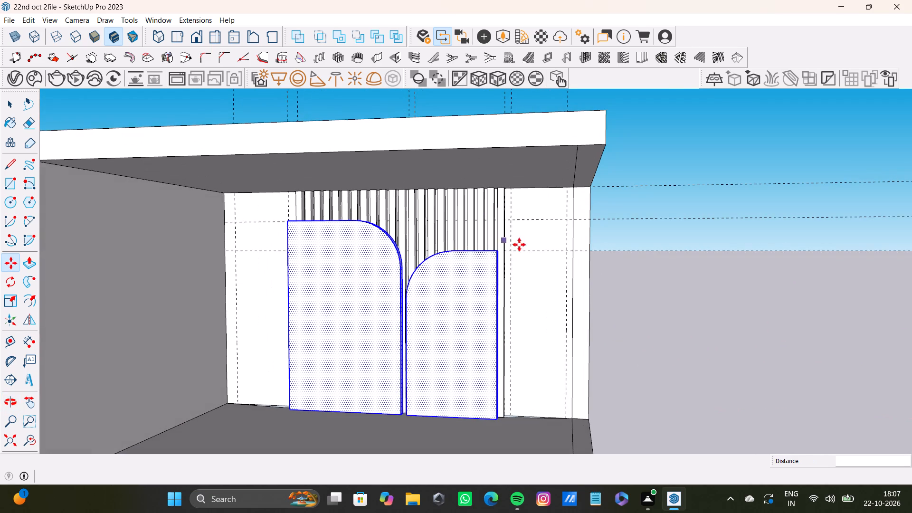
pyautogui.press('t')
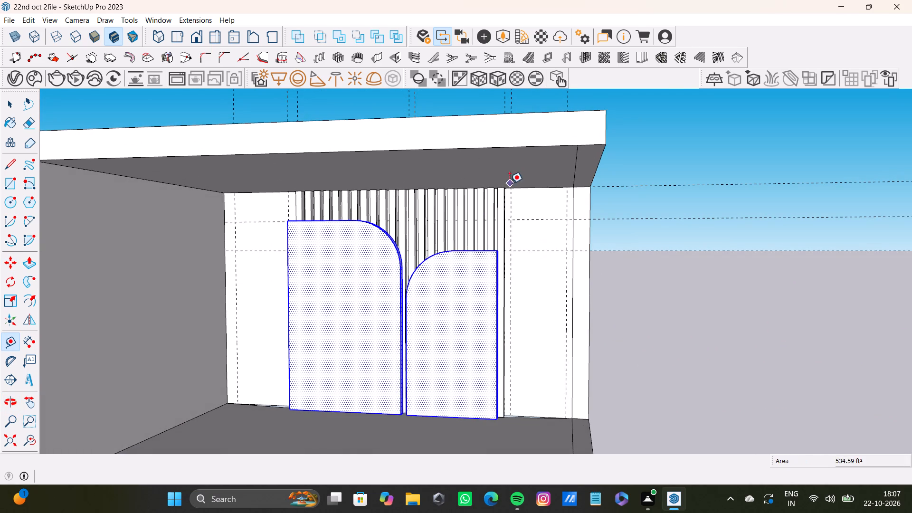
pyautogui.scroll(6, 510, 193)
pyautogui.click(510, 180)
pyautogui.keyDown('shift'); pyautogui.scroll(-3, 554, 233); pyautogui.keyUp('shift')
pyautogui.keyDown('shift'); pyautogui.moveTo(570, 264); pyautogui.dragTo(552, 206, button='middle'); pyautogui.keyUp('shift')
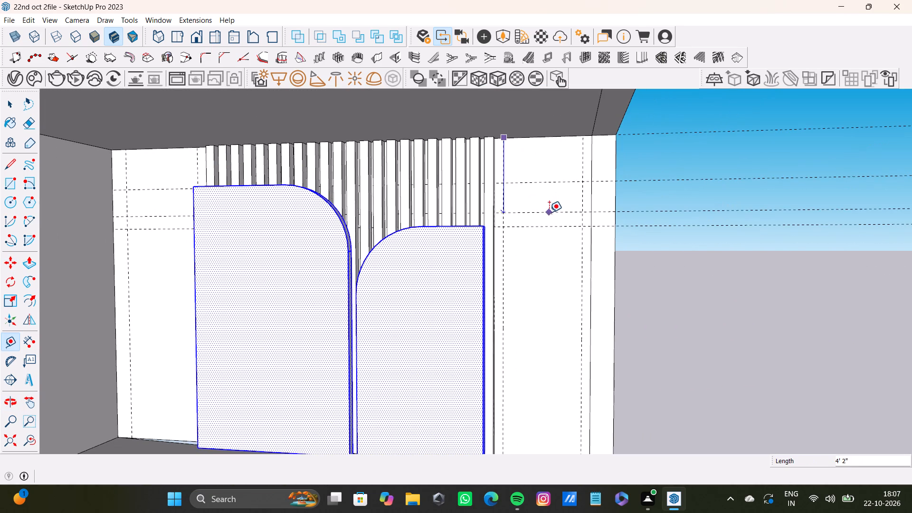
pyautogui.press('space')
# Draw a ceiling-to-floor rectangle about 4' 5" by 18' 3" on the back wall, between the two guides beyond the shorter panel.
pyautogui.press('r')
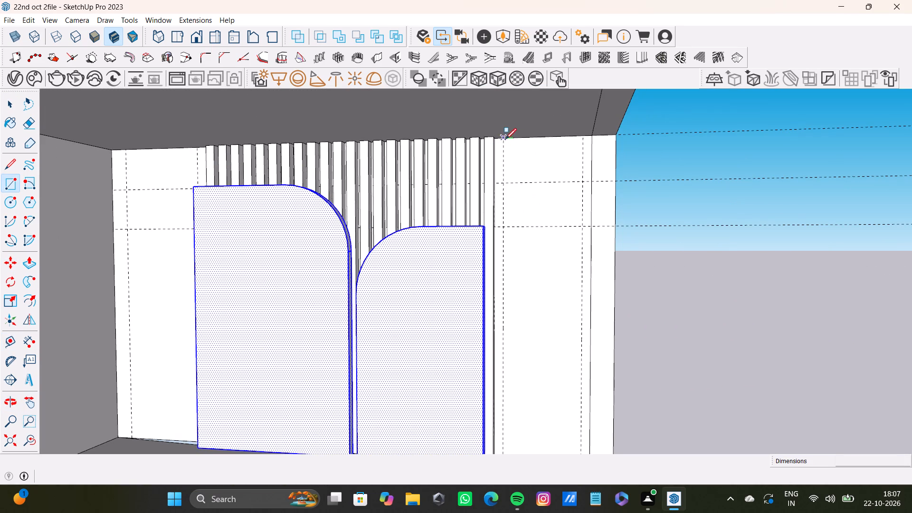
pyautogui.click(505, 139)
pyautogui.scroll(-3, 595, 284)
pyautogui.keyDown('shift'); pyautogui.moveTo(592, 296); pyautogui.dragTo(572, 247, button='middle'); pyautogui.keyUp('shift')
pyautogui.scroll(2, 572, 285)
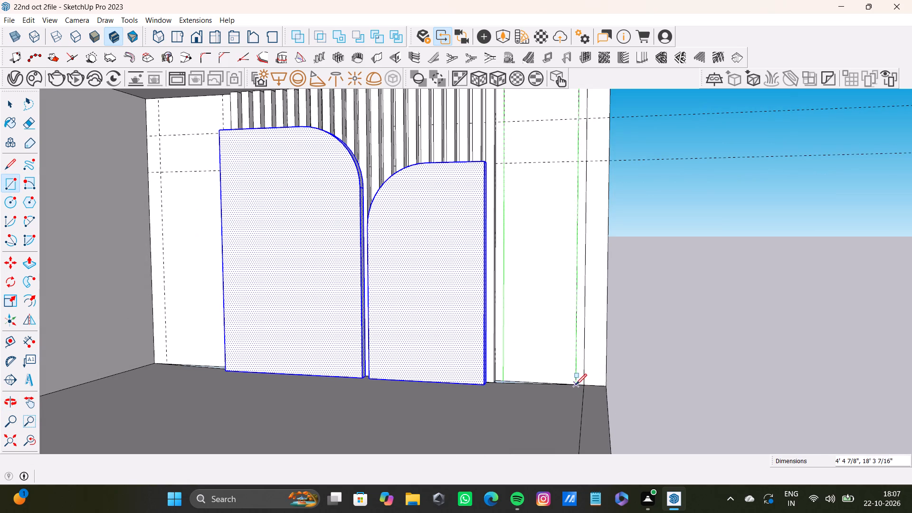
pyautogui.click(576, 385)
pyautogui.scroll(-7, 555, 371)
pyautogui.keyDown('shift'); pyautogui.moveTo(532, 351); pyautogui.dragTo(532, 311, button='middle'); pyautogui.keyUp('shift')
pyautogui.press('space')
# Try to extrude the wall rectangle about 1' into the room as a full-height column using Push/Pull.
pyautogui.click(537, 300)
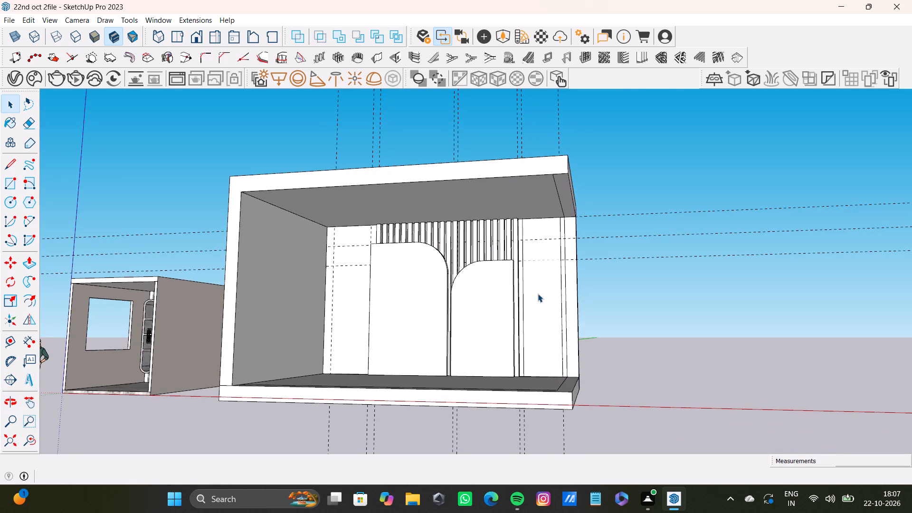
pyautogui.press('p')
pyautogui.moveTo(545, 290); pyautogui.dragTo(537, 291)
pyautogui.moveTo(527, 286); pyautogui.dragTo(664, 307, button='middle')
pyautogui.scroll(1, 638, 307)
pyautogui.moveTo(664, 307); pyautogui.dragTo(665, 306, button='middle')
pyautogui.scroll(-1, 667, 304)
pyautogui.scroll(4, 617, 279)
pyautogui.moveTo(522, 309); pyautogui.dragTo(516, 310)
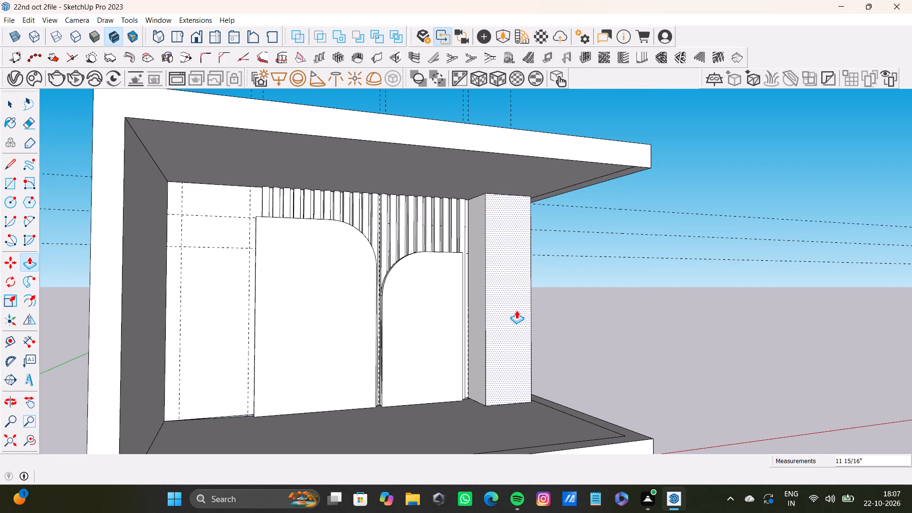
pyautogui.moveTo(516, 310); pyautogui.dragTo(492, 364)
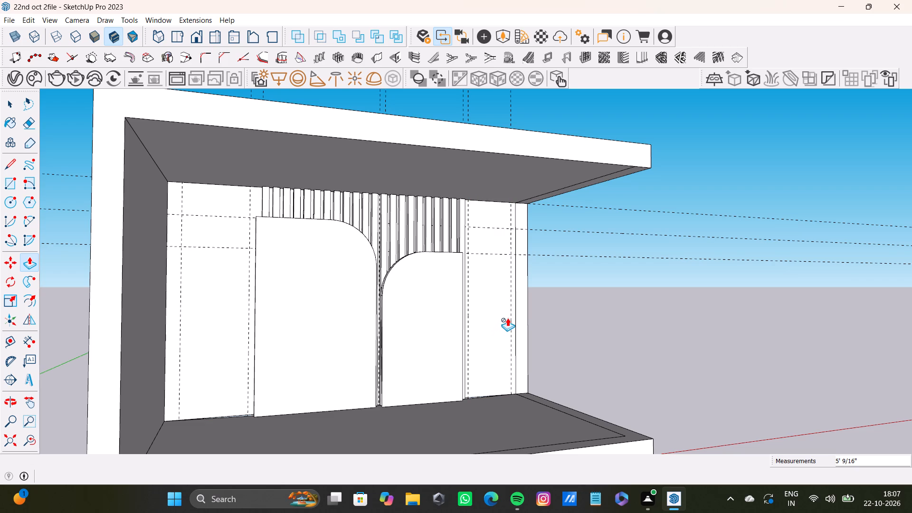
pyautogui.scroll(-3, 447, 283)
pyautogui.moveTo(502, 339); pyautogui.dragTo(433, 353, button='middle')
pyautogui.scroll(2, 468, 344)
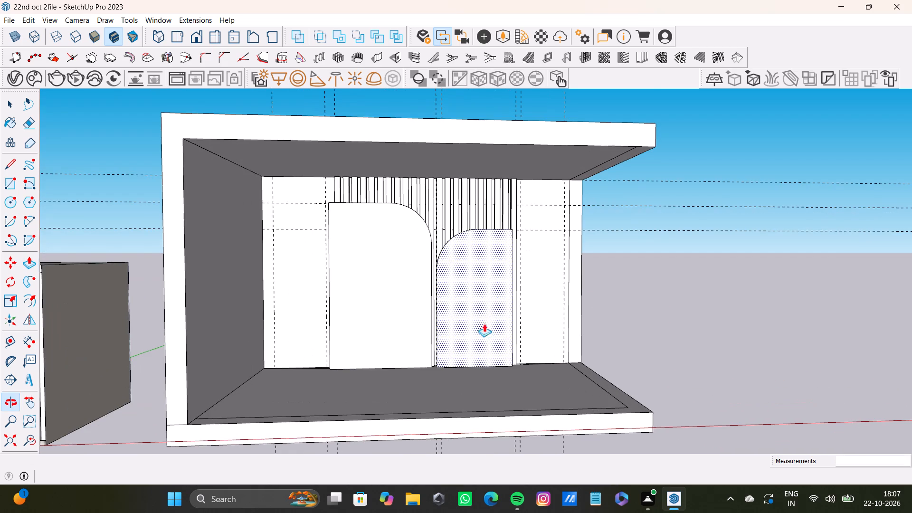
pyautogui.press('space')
# Examine the blank stretch of back wall beyond the shorter panel, along with the panels and vertical strips.
pyautogui.click(526, 305)
pyautogui.scroll(-3, 534, 299)
pyautogui.moveTo(523, 299); pyautogui.dragTo(495, 267, button='middle')
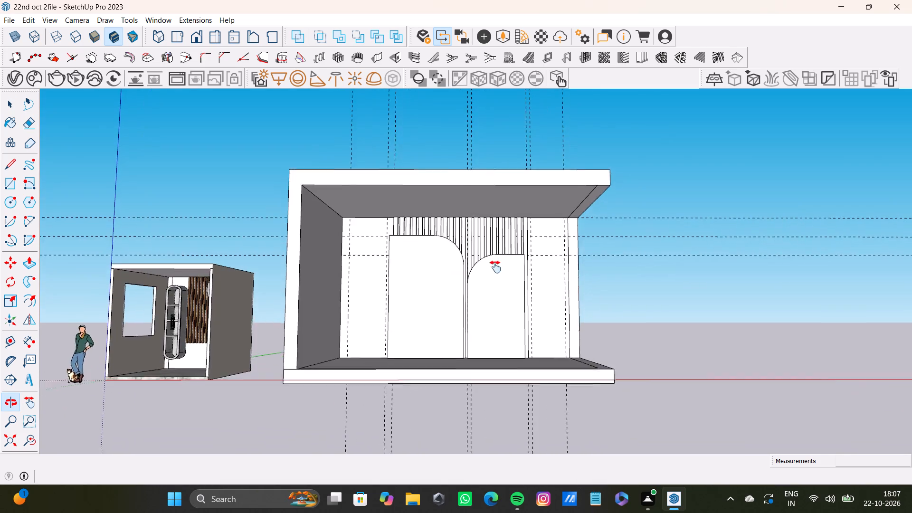
pyautogui.moveTo(495, 267); pyautogui.dragTo(422, 267, button='middle')
pyautogui.scroll(4, 451, 247)
pyautogui.keyDown('shift'); pyautogui.moveTo(436, 250); pyautogui.dragTo(448, 247, button='middle'); pyautogui.keyUp('shift')
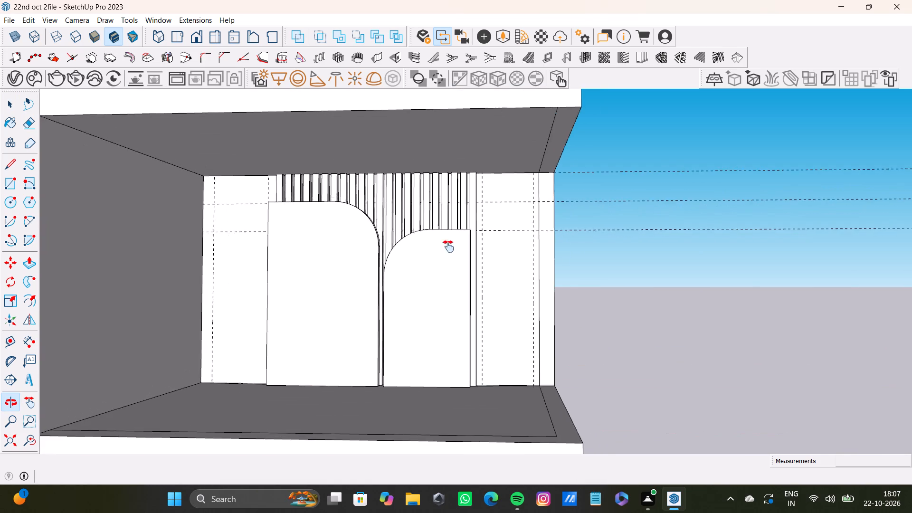
pyautogui.keyDown('shift'); pyautogui.moveTo(448, 247); pyautogui.dragTo(463, 260, button='middle'); pyautogui.keyUp('shift')
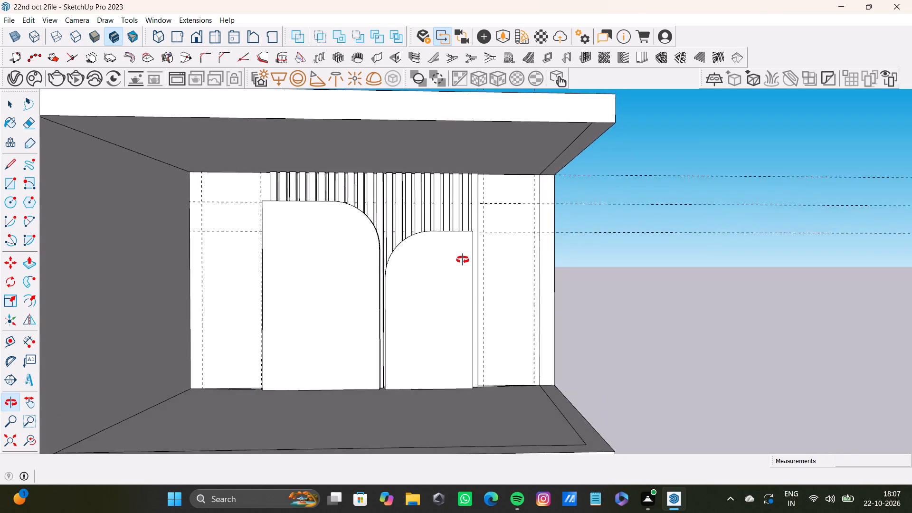
pyautogui.keyDown('shift'); pyautogui.moveTo(463, 260); pyautogui.dragTo(449, 248, button='middle'); pyautogui.keyUp('shift')
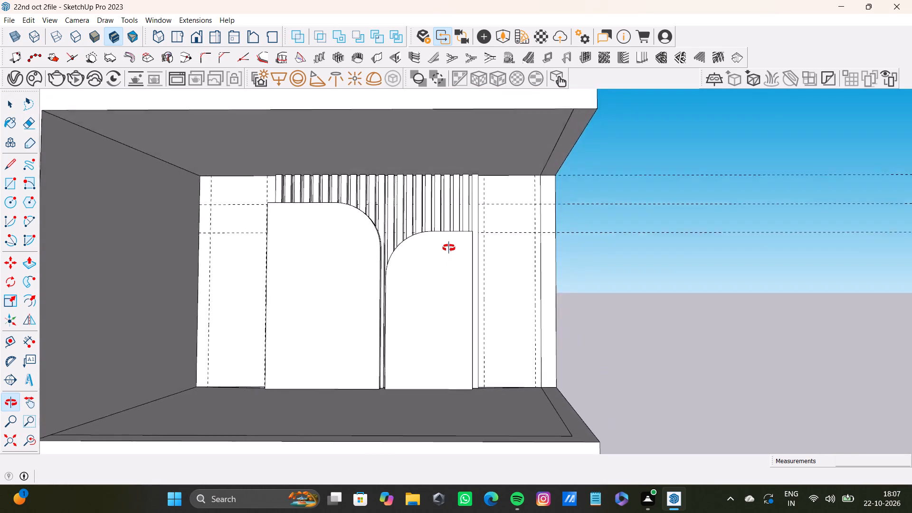
pyautogui.keyDown('shift'); pyautogui.moveTo(449, 248); pyautogui.dragTo(441, 234, button='middle'); pyautogui.keyUp('shift')
pyautogui.middleClick(441, 234)
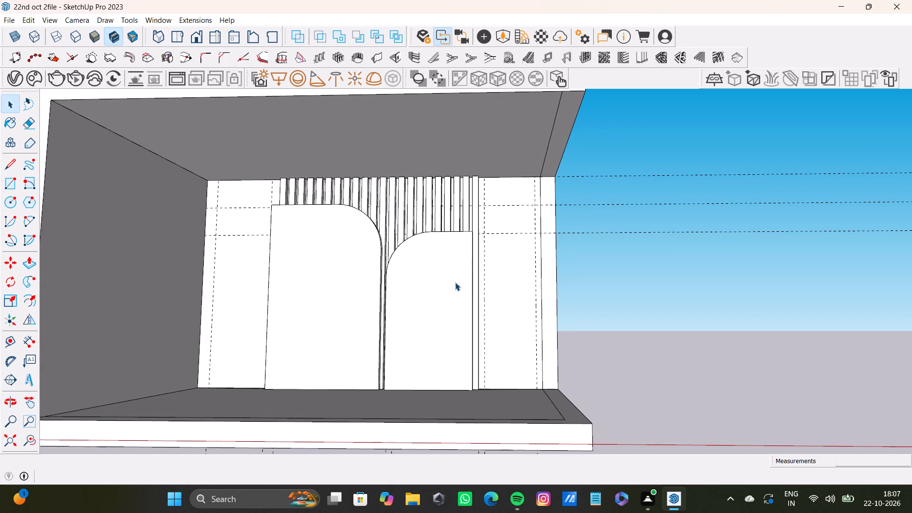
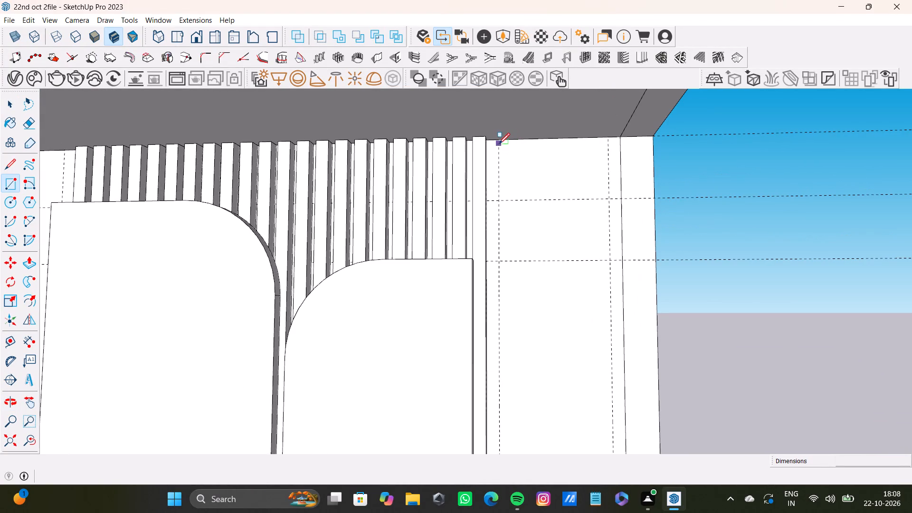
# Draw a ceiling-to-floor rectangle about 4' 5" by 18' 3" on the back wall, between the two guides beyond the shorter panel.
pyautogui.click(500, 140)
pyautogui.scroll(-7, 521, 206)
pyautogui.moveTo(544, 255); pyautogui.dragTo(492, 174, button='middle')
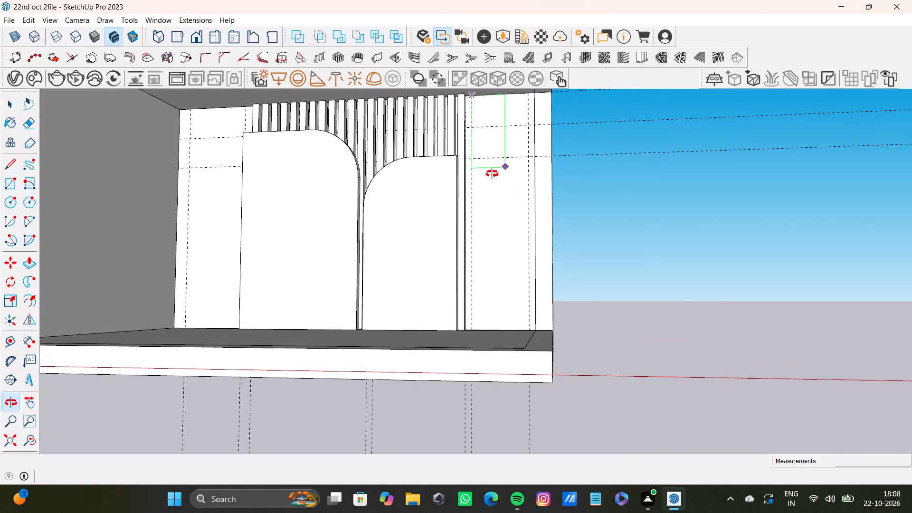
pyautogui.moveTo(492, 174); pyautogui.dragTo(492, 180, button='middle')
pyautogui.scroll(2, 530, 230)
pyautogui.keyDown('shift'); pyautogui.moveTo(517, 237); pyautogui.dragTo(514, 206, button='middle'); pyautogui.keyUp('shift')
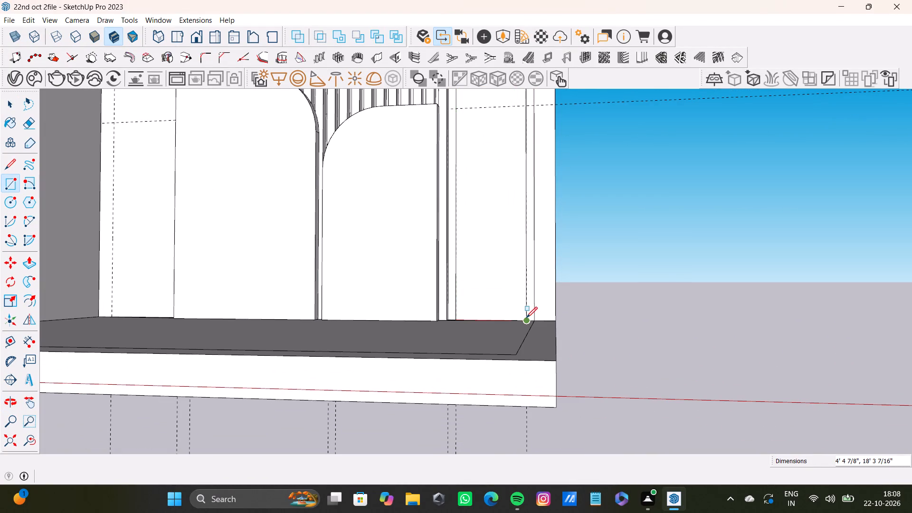
pyautogui.click(526, 318)
pyautogui.scroll(-3, 495, 289)
pyautogui.keyDown('shift'); pyautogui.moveTo(478, 262); pyautogui.dragTo(499, 267, button='middle'); pyautogui.keyUp('shift')
pyautogui.press('space')
# Extrude the wall rectangle about 2' 5" into the room as a full-height column using Push/Pull.
pyautogui.click(468, 187)
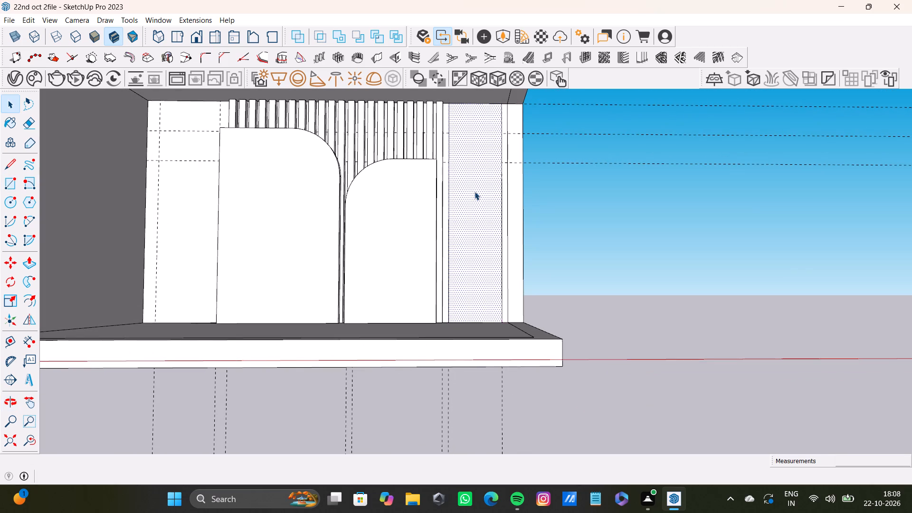
pyautogui.moveTo(475, 191); pyautogui.dragTo(344, 193, button='middle')
pyautogui.press('p')
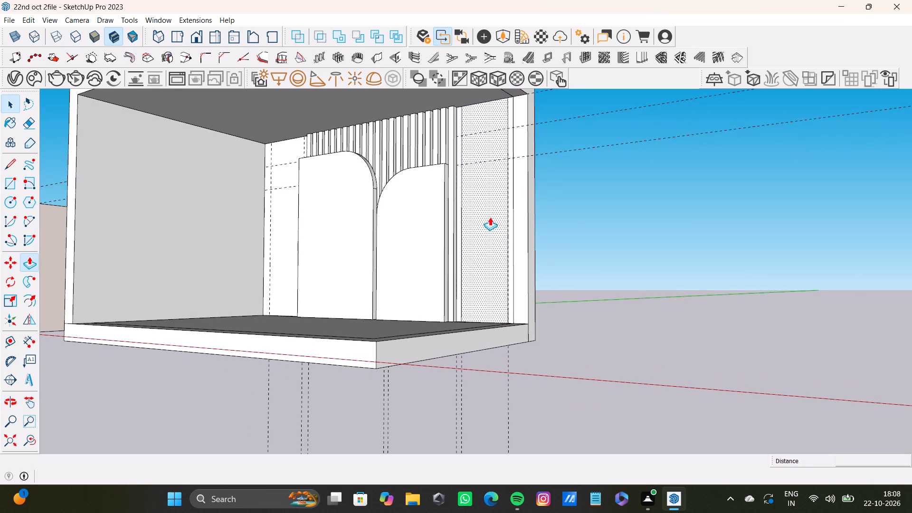
pyautogui.moveTo(489, 219); pyautogui.dragTo(472, 225)
pyautogui.moveTo(463, 228); pyautogui.dragTo(564, 256, button='middle')
pyautogui.scroll(3, 535, 243)
pyautogui.moveTo(533, 235); pyautogui.dragTo(537, 235, button='middle')
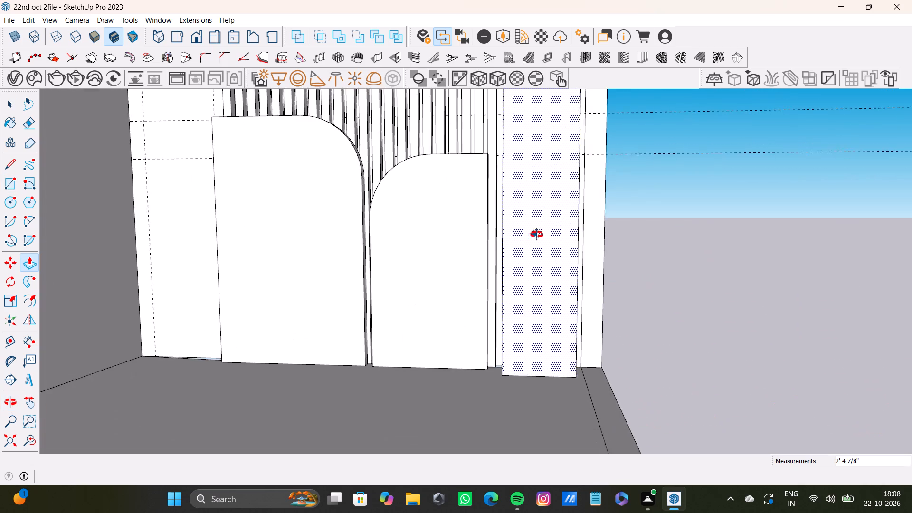
pyautogui.moveTo(537, 235); pyautogui.dragTo(596, 256, button='middle')
pyautogui.scroll(3, 528, 312)
pyautogui.moveTo(530, 328); pyautogui.dragTo(497, 352)
pyautogui.scroll(-6, 541, 321)
pyautogui.keyDown('shift'); pyautogui.moveTo(541, 309); pyautogui.dragTo(483, 261, button='middle'); pyautogui.keyUp('shift')
pyautogui.press('space')
# Offset the column's front face outline inward by about 4 7/8" to form a frame border.
pyautogui.click(522, 255)
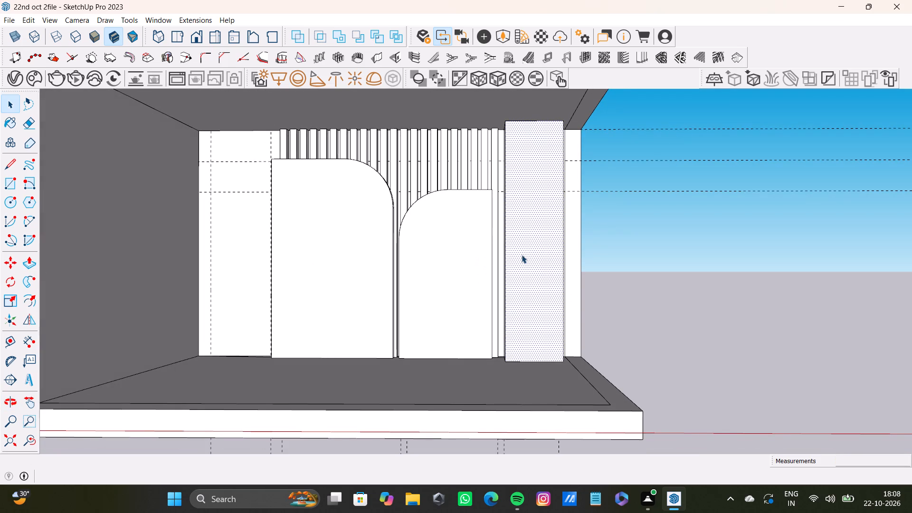
pyautogui.press('f')
pyautogui.moveTo(523, 258); pyautogui.dragTo(510, 274)
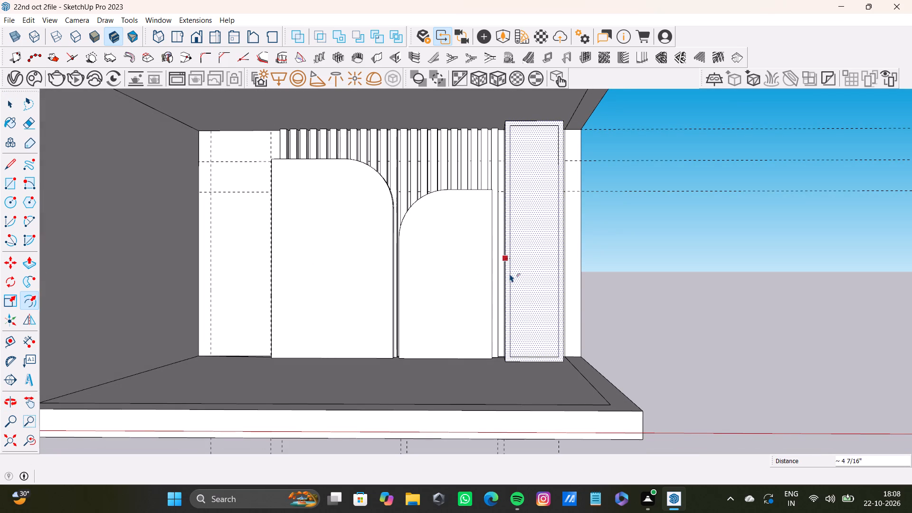
pyautogui.moveTo(510, 274); pyautogui.dragTo(511, 281)
pyautogui.press('space')
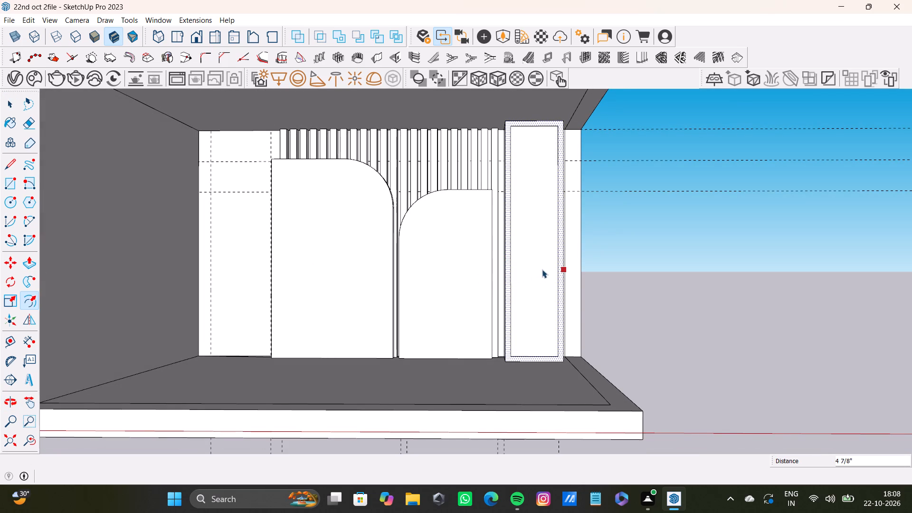
# Push the column's inner front face back about 2' to form a deep open recess inside the frame.
pyautogui.click(541, 269)
pyautogui.moveTo(540, 269); pyautogui.dragTo(461, 269, button='middle')
pyautogui.press('p')
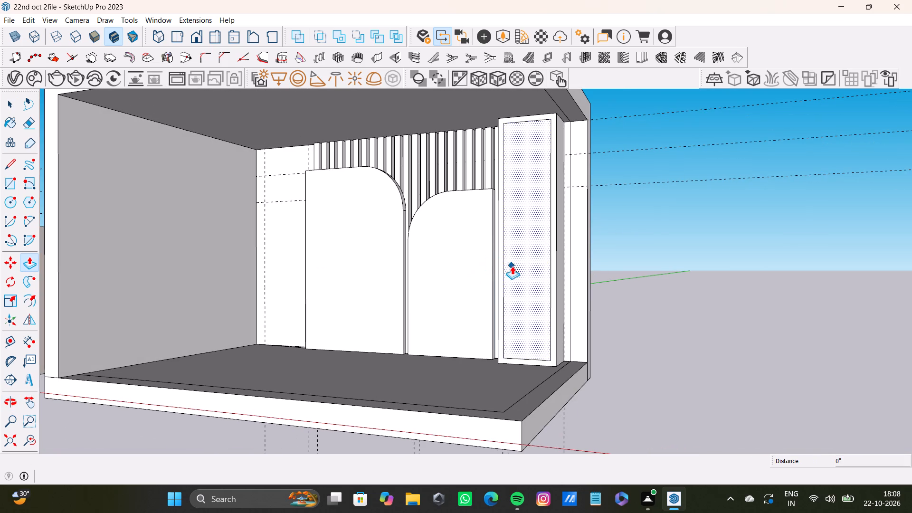
pyautogui.moveTo(512, 266); pyautogui.dragTo(542, 204)
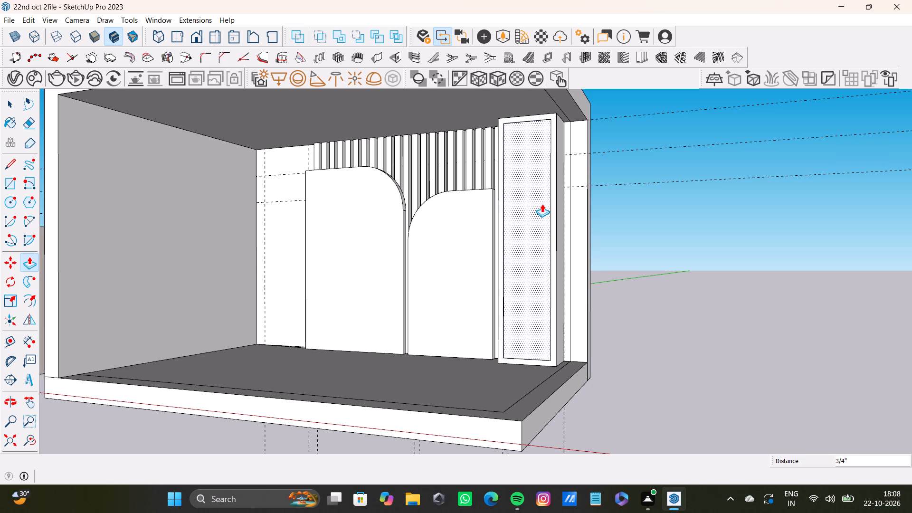
pyautogui.moveTo(542, 204); pyautogui.dragTo(544, 201)
pyautogui.scroll(3, 539, 223)
pyautogui.moveTo(530, 222); pyautogui.dragTo(464, 216, button='middle')
pyautogui.moveTo(483, 229); pyautogui.dragTo(499, 237)
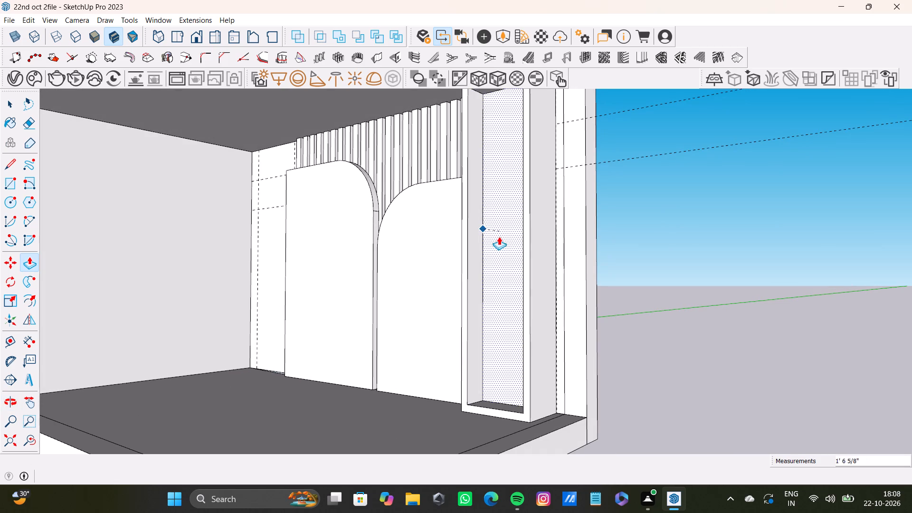
pyautogui.moveTo(499, 237); pyautogui.dragTo(503, 243)
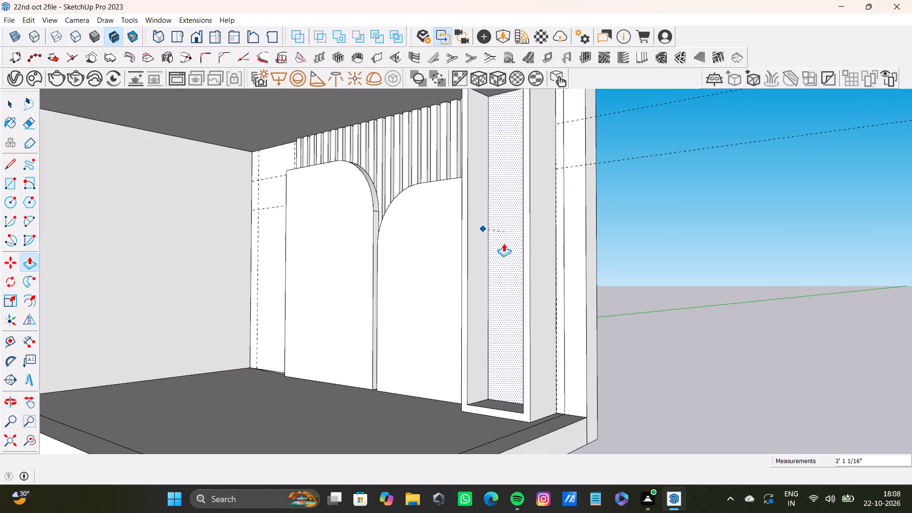
pyautogui.moveTo(503, 243); pyautogui.dragTo(500, 245)
pyautogui.press('space')
# Copy the top depth edge of the recess's side wall down to its base, dividing the distance into 7 equal parts.
pyautogui.scroll(-4, 492, 262)
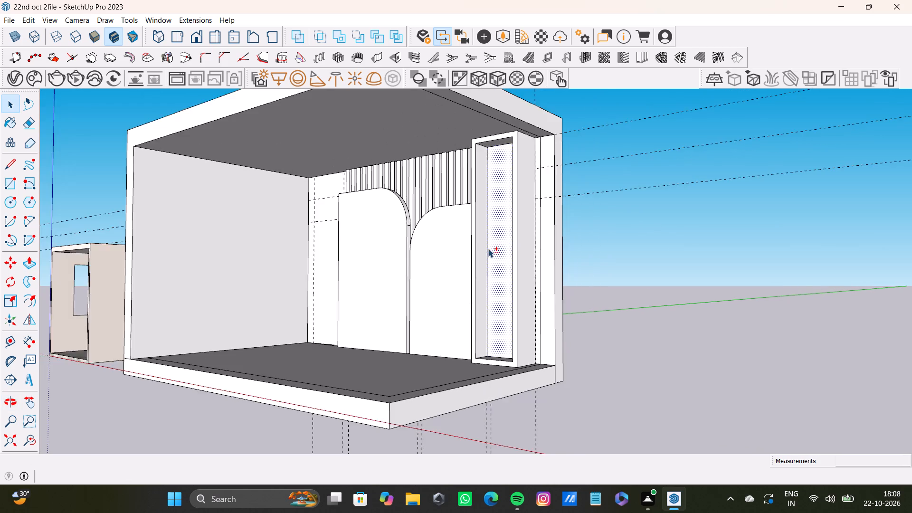
pyautogui.keyDown('shift'); pyautogui.moveTo(488, 249); pyautogui.dragTo(499, 172, button='middle'); pyautogui.keyUp('shift')
pyautogui.scroll(12, 502, 142)
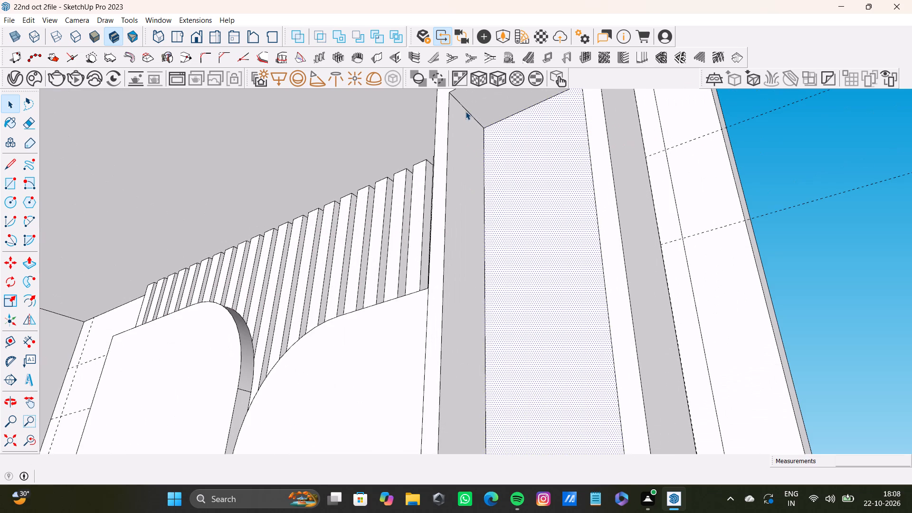
pyautogui.click(465, 111)
pyautogui.scroll(-3, 463, 130)
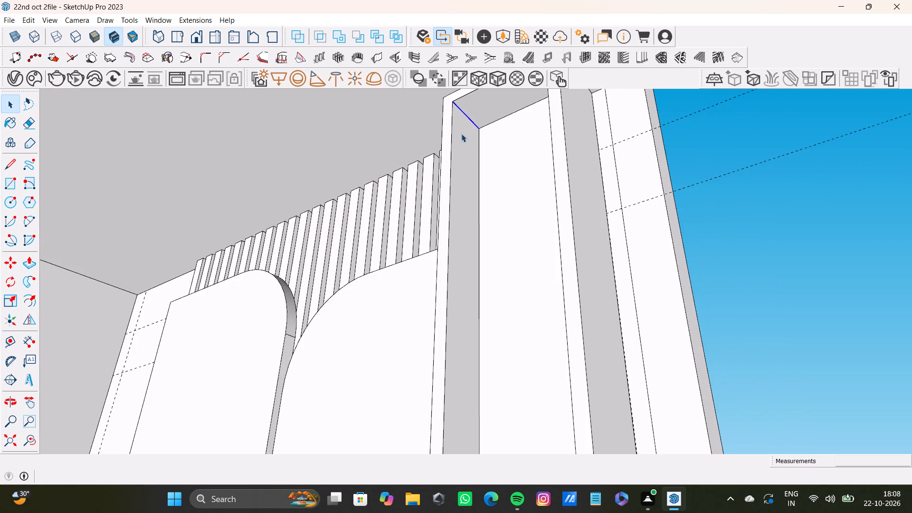
pyautogui.press('p')
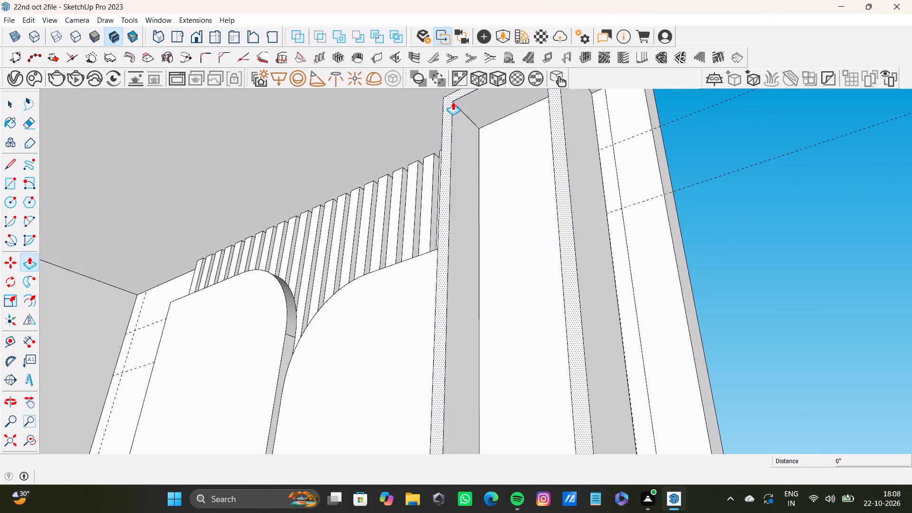
pyautogui.press('space')
pyautogui.click(462, 110)
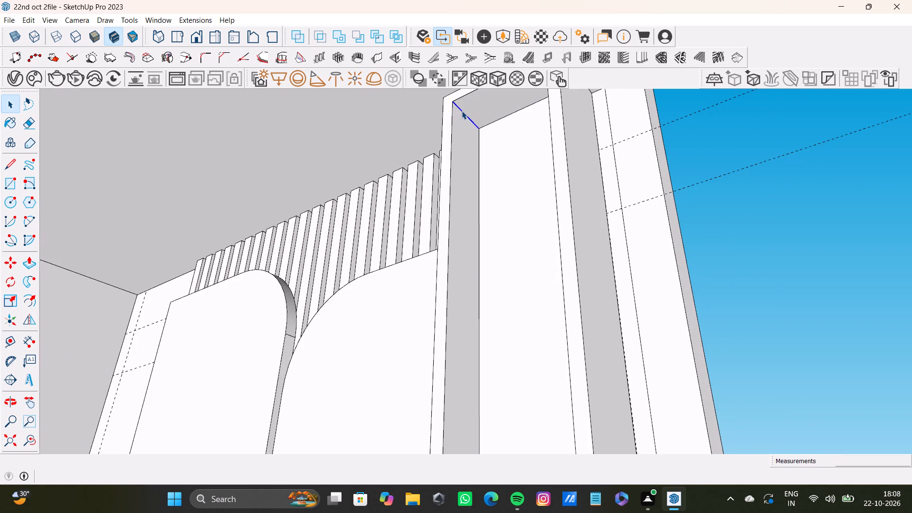
pyautogui.press('m')
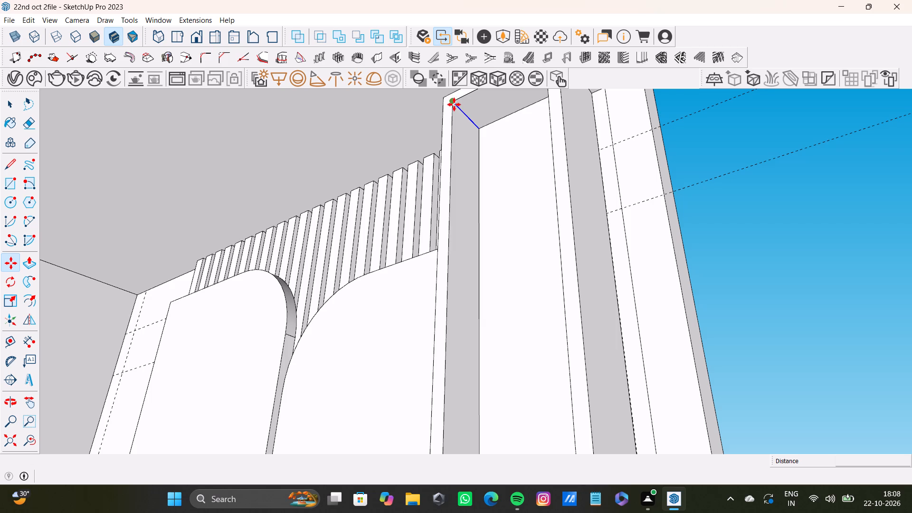
pyautogui.keyDown('ctrl'); pyautogui.click(454, 104); pyautogui.keyUp('ctrl')
pyautogui.scroll(-4, 460, 154)
pyautogui.keyDown('shift'); pyautogui.moveTo(458, 203); pyautogui.dragTo(422, 105, button='middle'); pyautogui.keyUp('shift')
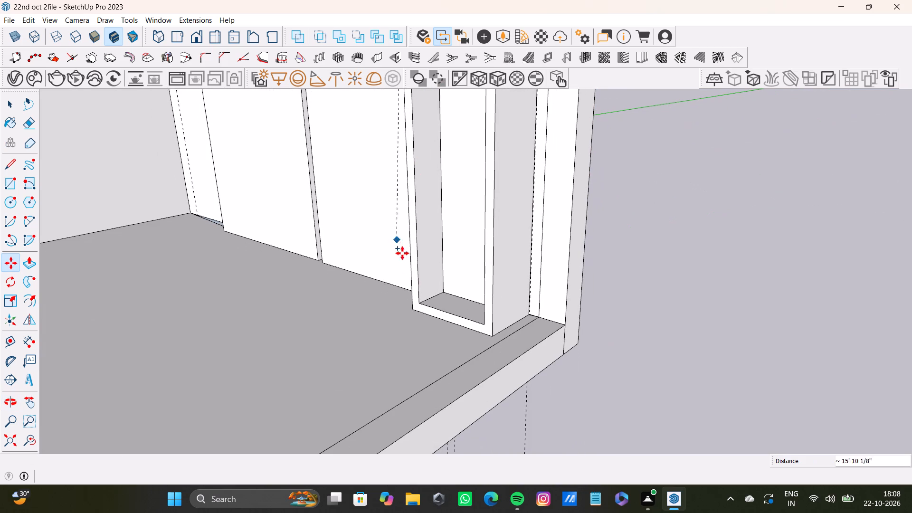
pyautogui.click(423, 301)
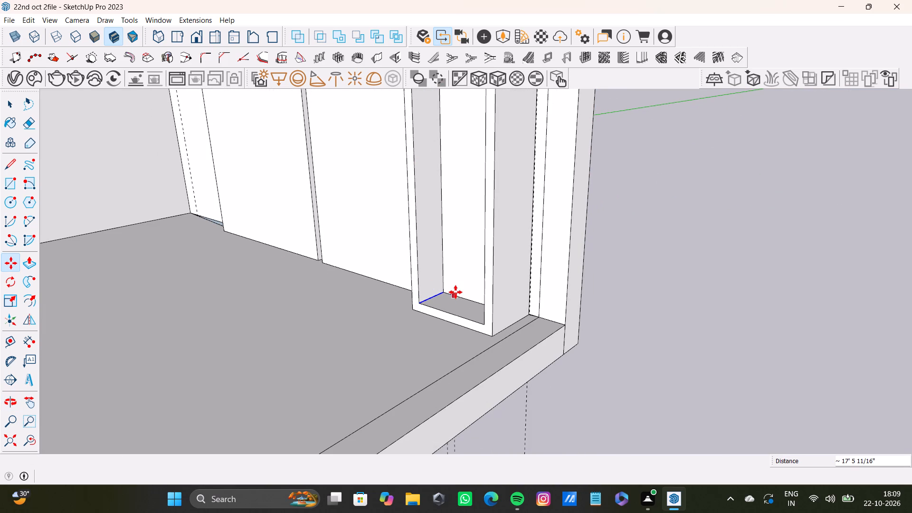
pyautogui.press('/')
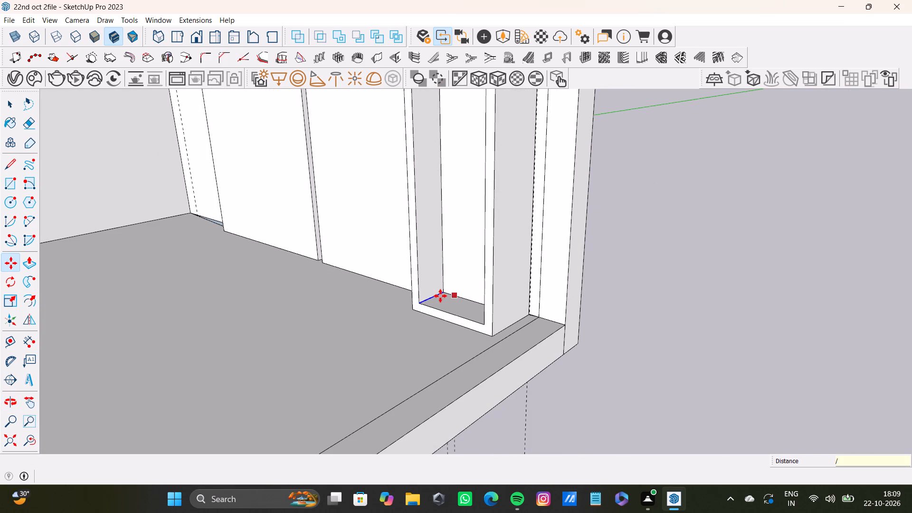
pyautogui.press('7')
pyautogui.press('Return')
pyautogui.press('space')
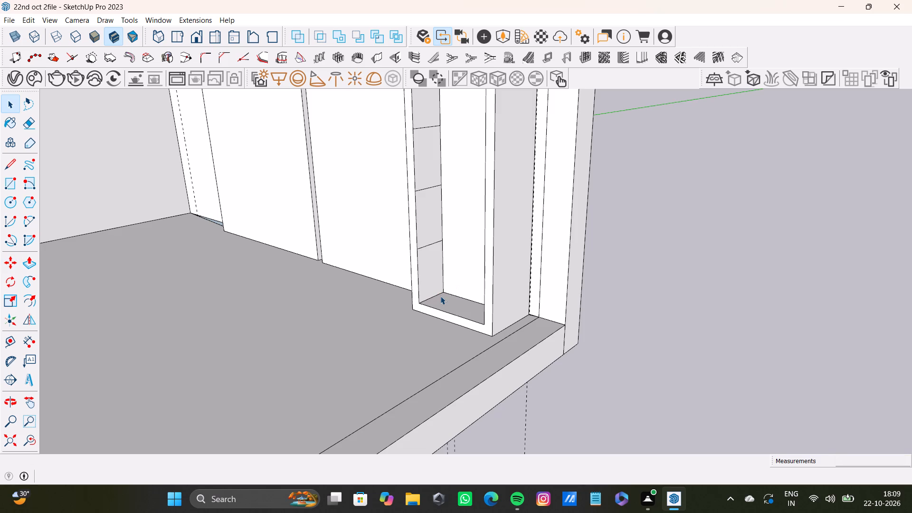
# Place guides 1" above the two uppermost division lines on the recess's side wall.
pyautogui.scroll(-6, 370, 259)
pyautogui.keyDown('shift'); pyautogui.moveTo(410, 208); pyautogui.dragTo(398, 280, button='middle'); pyautogui.keyUp('shift')
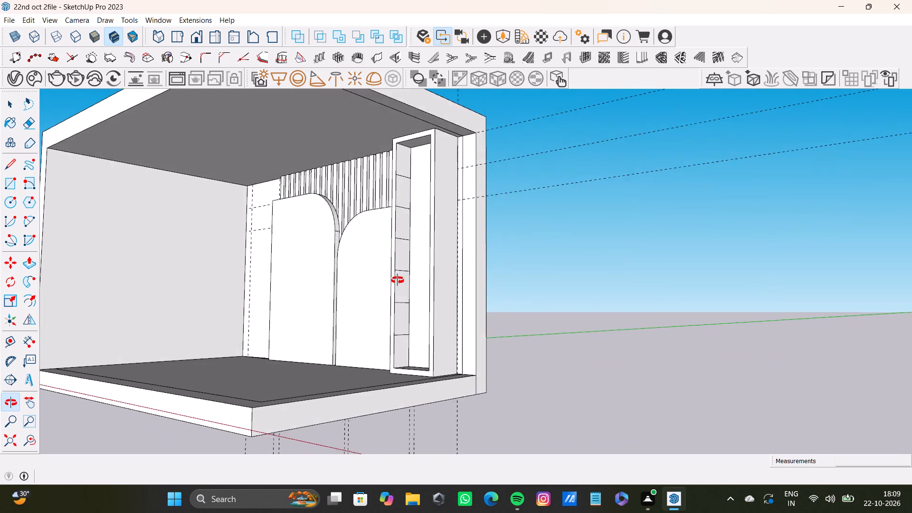
pyautogui.keyDown('shift'); pyautogui.moveTo(398, 280); pyautogui.dragTo(391, 282, button='middle'); pyautogui.keyUp('shift')
pyautogui.scroll(11, 415, 158)
pyautogui.moveTo(385, 193); pyautogui.dragTo(386, 188, button='middle')
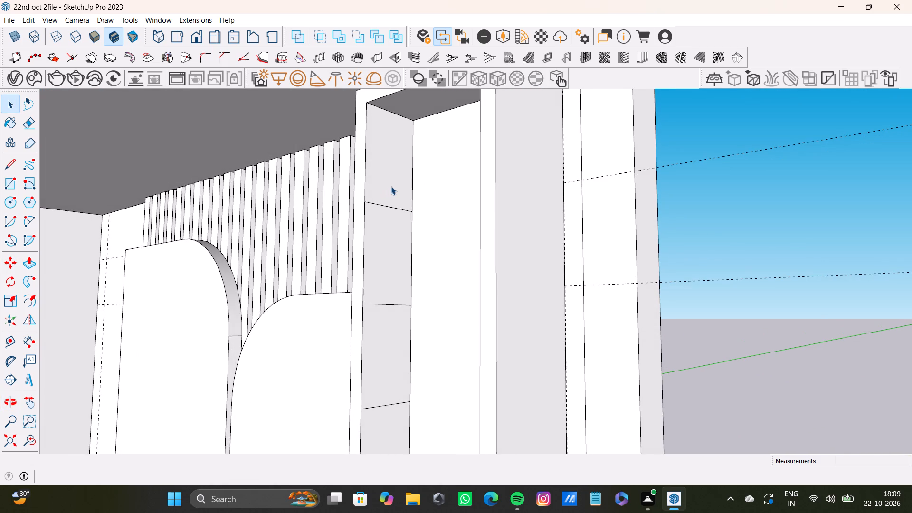
pyautogui.press('t')
pyautogui.scroll(4, 395, 202)
pyautogui.click(385, 209)
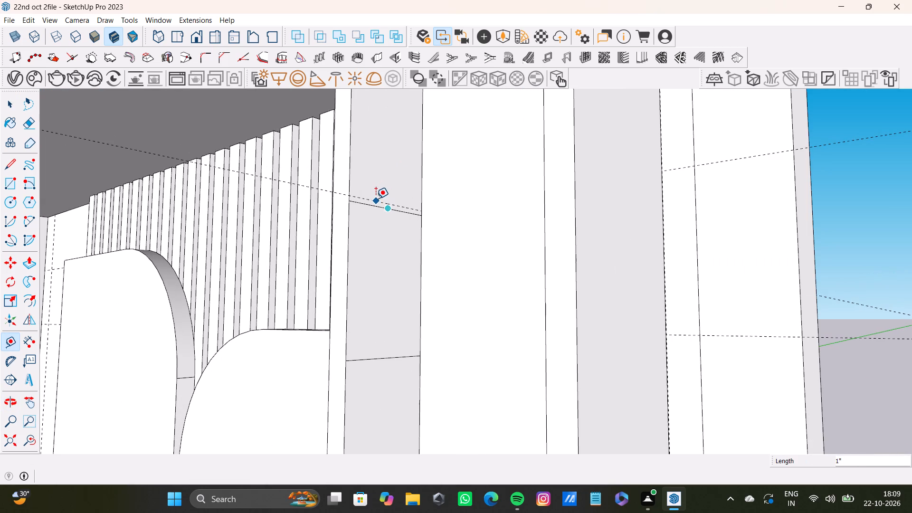
pyautogui.click(376, 199)
pyautogui.scroll(-3, 378, 218)
pyautogui.moveTo(391, 245); pyautogui.dragTo(376, 262, button='middle')
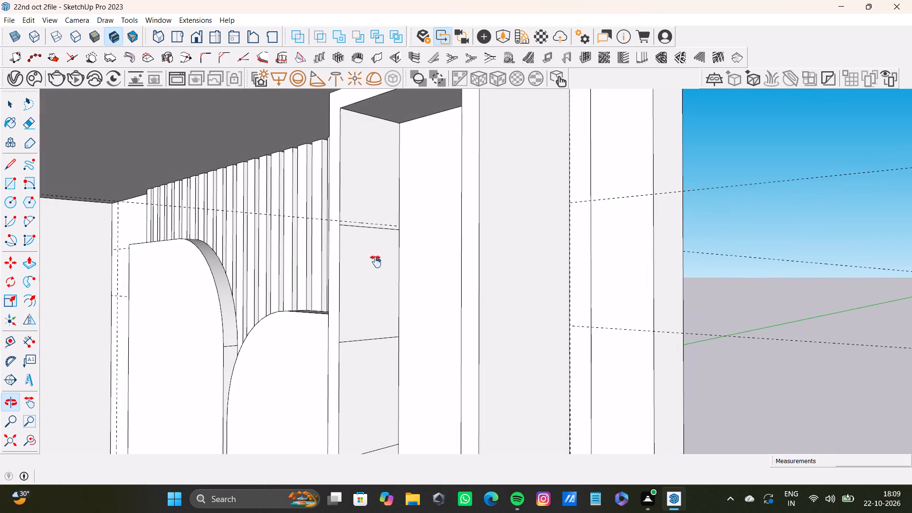
pyautogui.moveTo(376, 262); pyautogui.dragTo(376, 201, button='middle')
pyautogui.scroll(2, 383, 230)
pyautogui.click(368, 288)
pyautogui.click(366, 282)
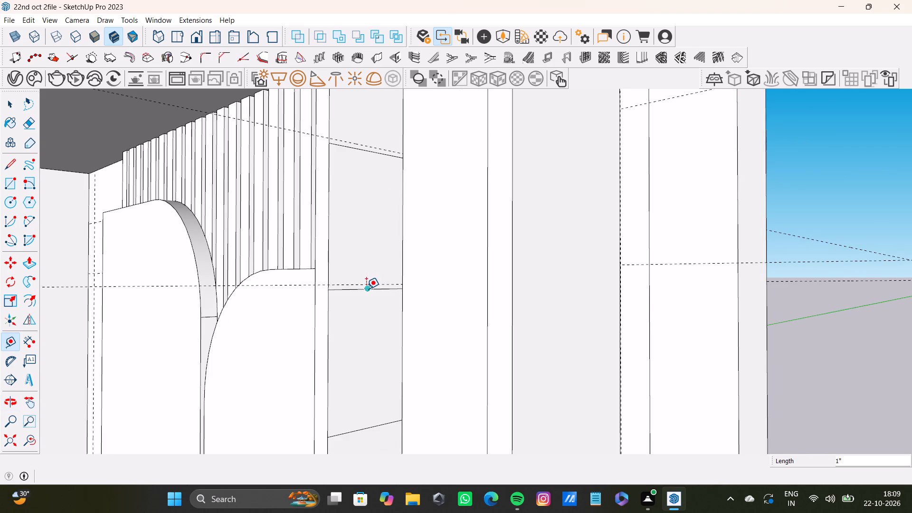
# Place guides 1" above the third, fourth and fifth division lines down the recess's side wall.
pyautogui.scroll(-2, 366, 289)
pyautogui.keyDown('shift'); pyautogui.moveTo(366, 290); pyautogui.dragTo(351, 176, button='middle'); pyautogui.keyUp('shift')
pyautogui.click(354, 289)
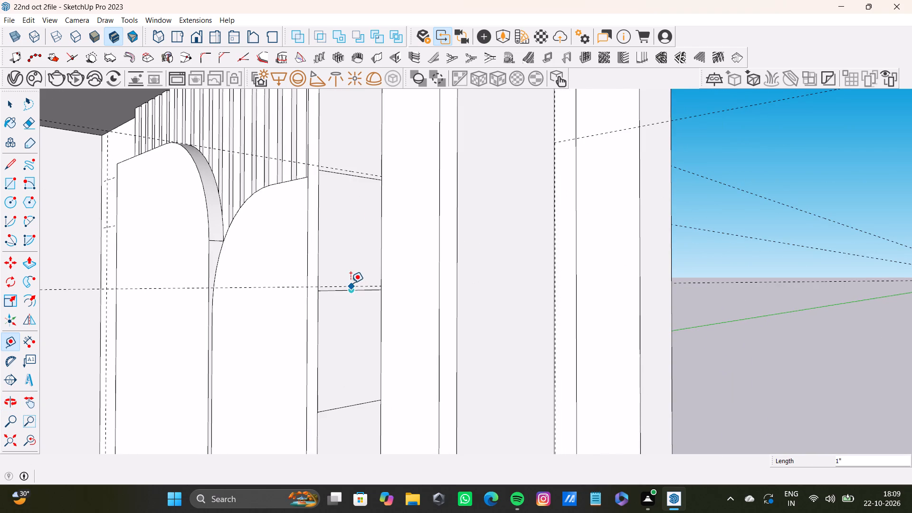
pyautogui.click(351, 283)
pyautogui.keyDown('shift'); pyautogui.moveTo(356, 314); pyautogui.dragTo(352, 194, button='middle'); pyautogui.keyUp('shift')
pyautogui.scroll(3, 349, 271)
pyautogui.click(342, 288)
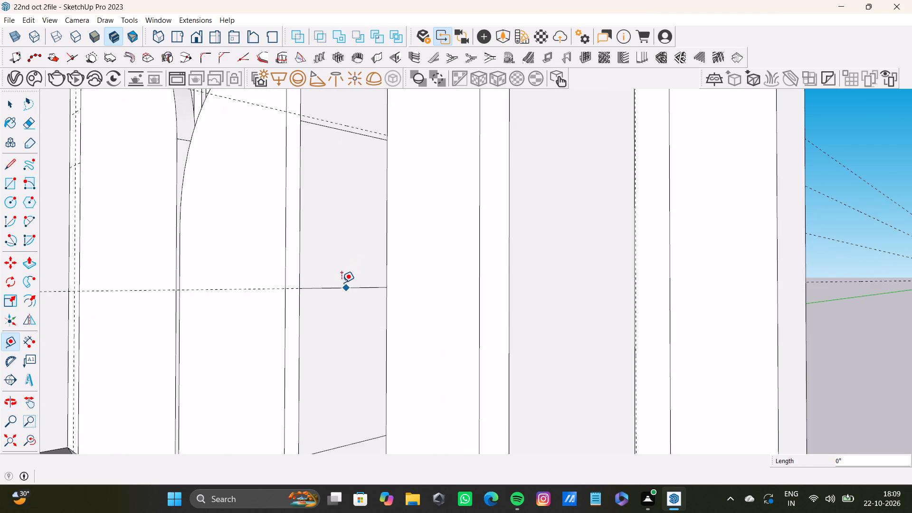
pyautogui.click(341, 281)
pyautogui.keyDown('shift'); pyautogui.moveTo(347, 287); pyautogui.dragTo(305, 85, button='middle'); pyautogui.keyUp('shift')
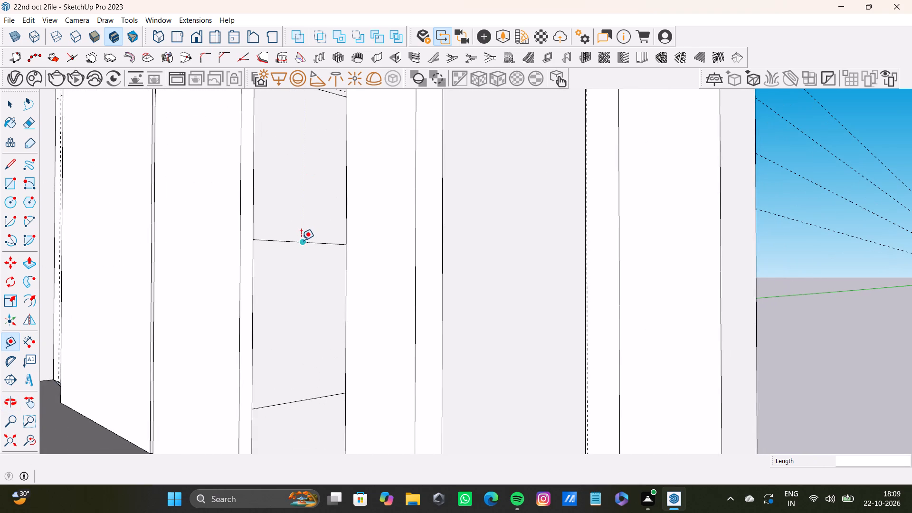
pyautogui.click(301, 242)
pyautogui.click(301, 235)
# Place a guide 1" above the lowest division line on the recess's side wall.
pyautogui.keyDown('shift'); pyautogui.moveTo(305, 267); pyautogui.dragTo(303, 148, button='middle'); pyautogui.keyUp('shift')
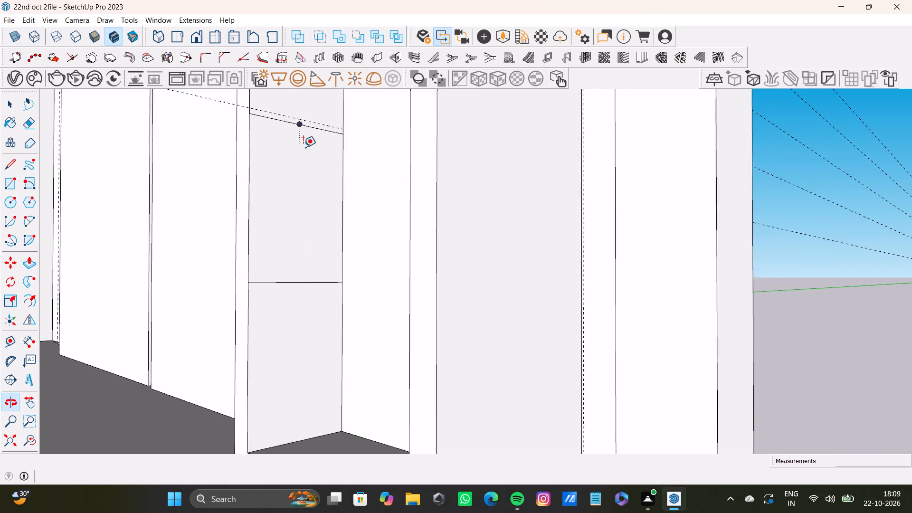
pyautogui.click(306, 278)
pyautogui.press('space')
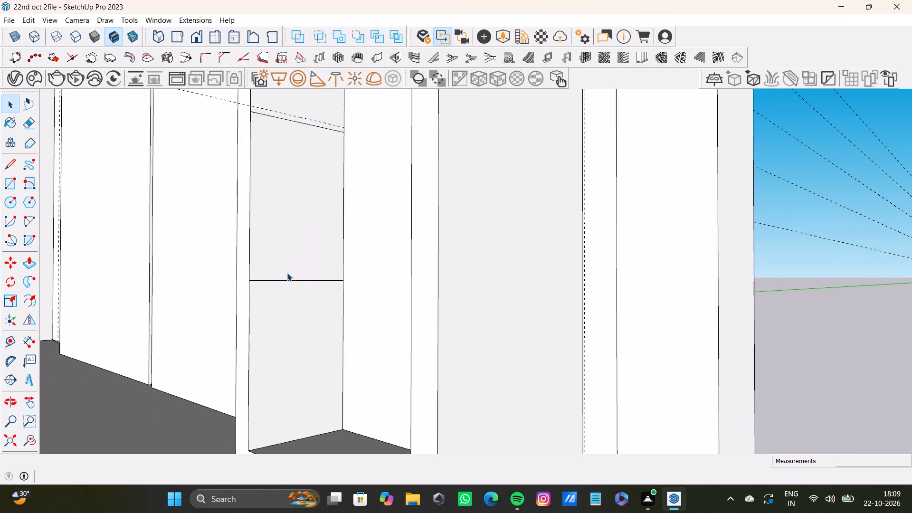
pyautogui.press('t')
pyautogui.click(286, 282)
pyautogui.click(283, 272)
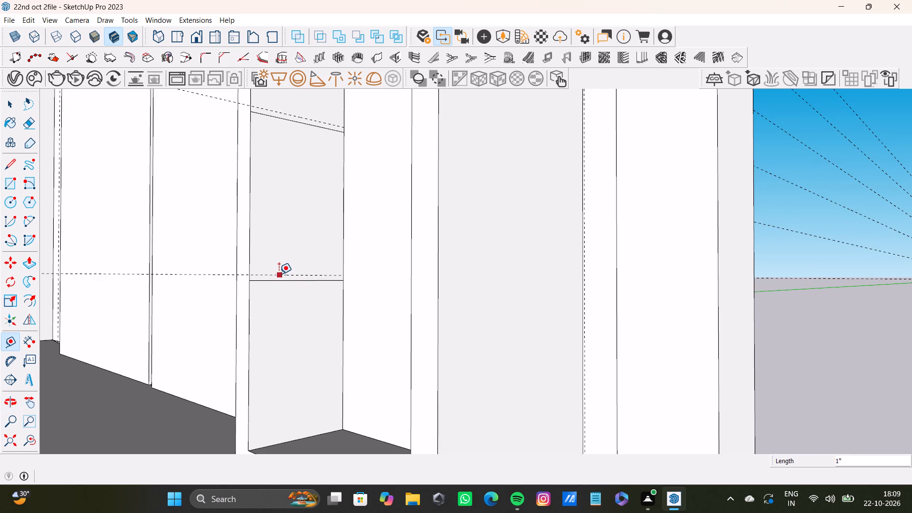
# Draw a rectangle about 1' 7 11/16" by 1 1/16" between the uppermost division line and its guide on the recess's side wall.
pyautogui.scroll(-8, 279, 274)
pyautogui.press('space')
pyautogui.moveTo(278, 274); pyautogui.dragTo(322, 345, button='middle')
pyautogui.scroll(-4, 310, 279)
pyautogui.keyDown('shift'); pyautogui.moveTo(310, 230); pyautogui.dragTo(252, 388, button='middle'); pyautogui.keyUp('shift')
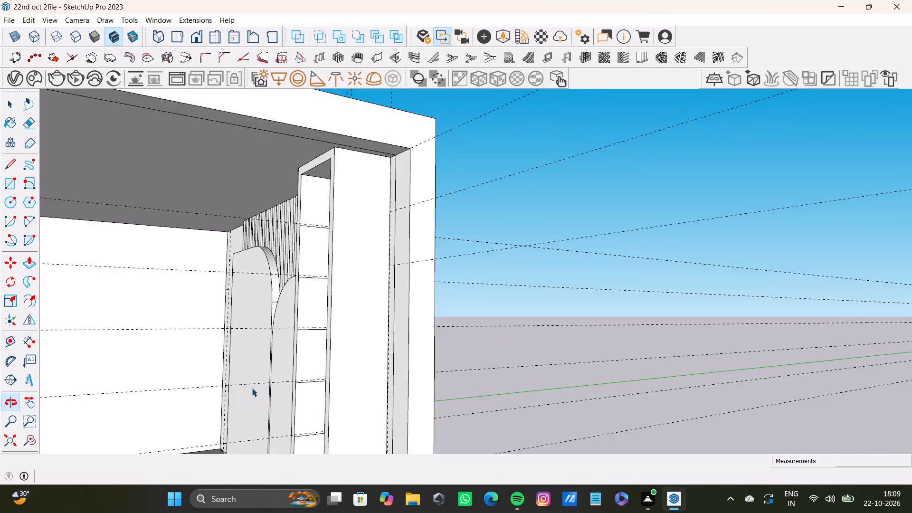
pyautogui.keyDown('shift'); pyautogui.moveTo(252, 388); pyautogui.dragTo(252, 390, button='middle'); pyautogui.keyUp('shift')
pyautogui.scroll(11, 292, 283)
pyautogui.middleClick(317, 219)
pyautogui.press('r')
pyautogui.scroll(2, 317, 211)
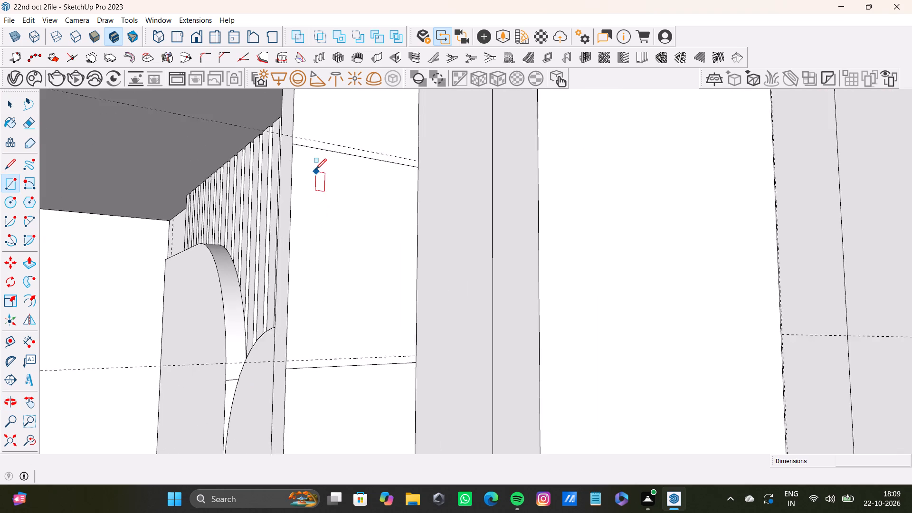
pyautogui.scroll(3, 315, 170)
pyautogui.keyDown('shift'); pyautogui.moveTo(315, 160); pyautogui.dragTo(366, 227, button='middle'); pyautogui.keyUp('shift')
pyautogui.scroll(8, 333, 195)
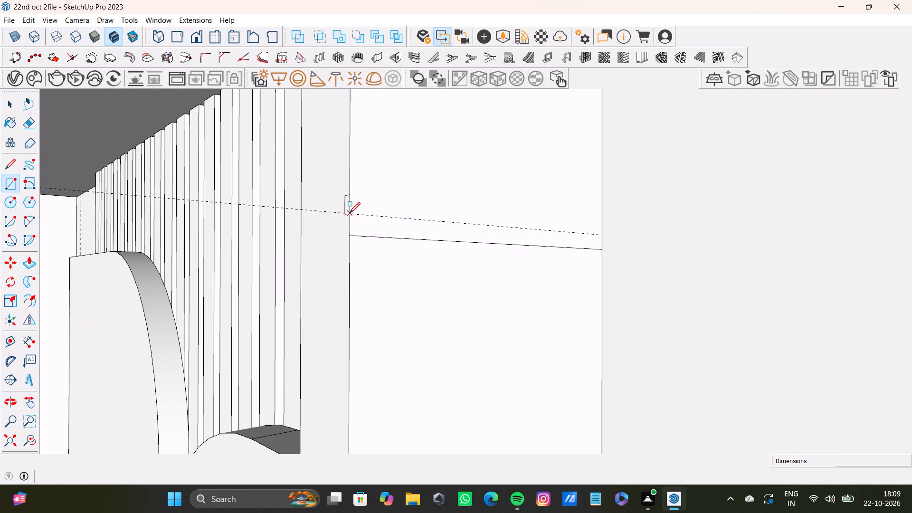
pyautogui.click(348, 214)
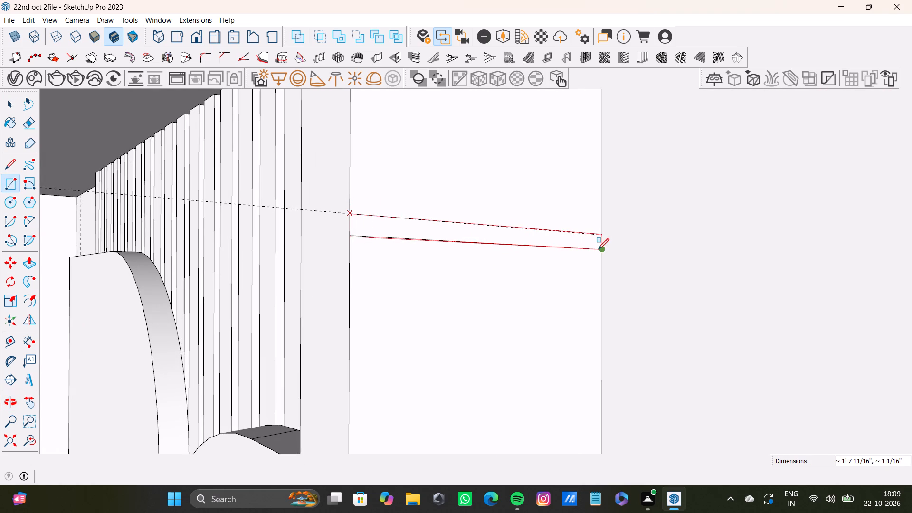
pyautogui.click(598, 249)
# Draw a full-depth rectangle between the second division line from the top and its guide on the recess's side wall.
pyautogui.scroll(-5, 484, 254)
pyautogui.keyDown('shift'); pyautogui.moveTo(476, 266); pyautogui.dragTo(417, 124, button='middle'); pyautogui.keyUp('shift')
pyautogui.scroll(-3, 427, 278)
pyautogui.keyDown('shift'); pyautogui.moveTo(421, 266); pyautogui.dragTo(372, 125, button='middle'); pyautogui.keyUp('shift')
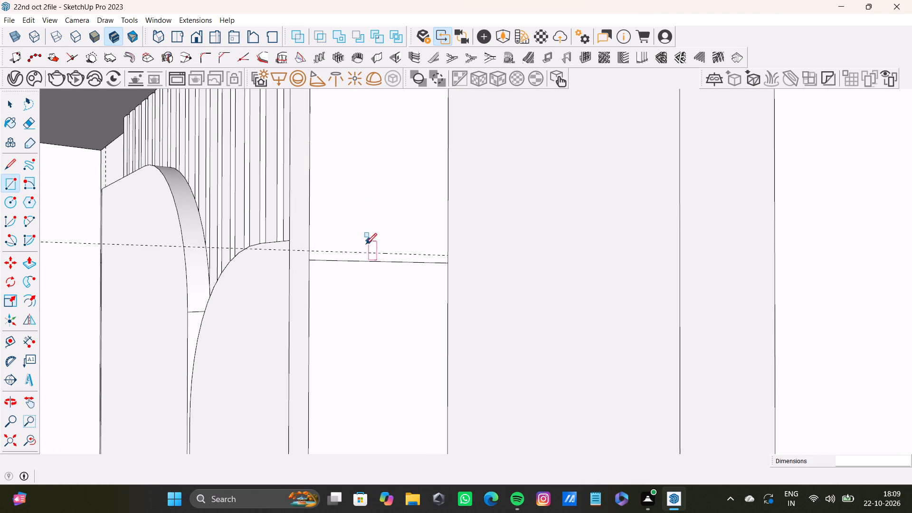
pyautogui.scroll(6, 290, 272)
pyautogui.moveTo(355, 238); pyautogui.dragTo(324, 229, button='middle')
pyautogui.scroll(3, 313, 226)
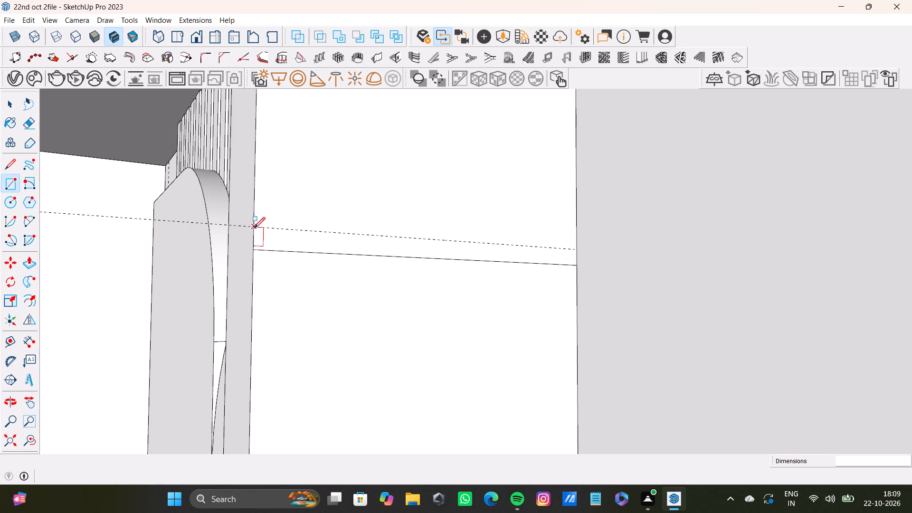
pyautogui.click(254, 228)
pyautogui.click(574, 267)
# Draw a rectangle about 1' 7 11/16" by 1 1/16" between the third division line down and its guide on the side wall.
pyautogui.scroll(-4, 550, 284)
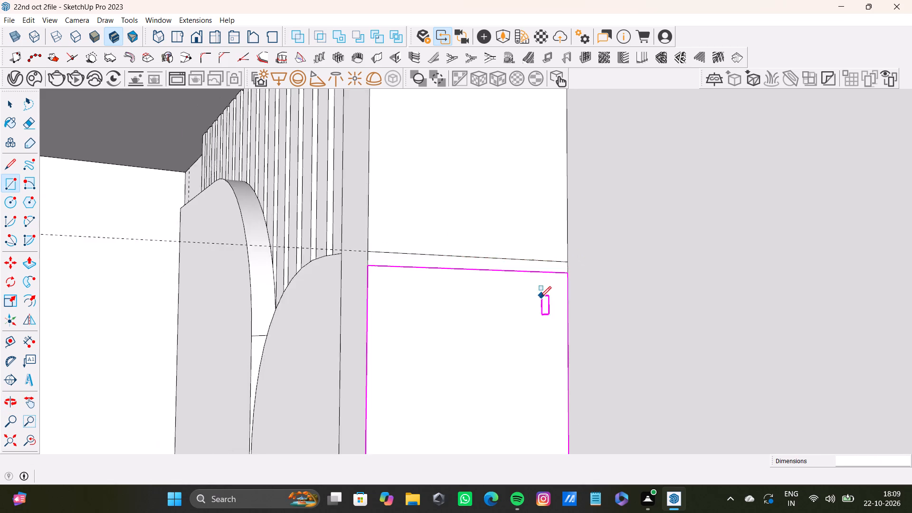
pyautogui.keyDown('shift'); pyautogui.moveTo(540, 297); pyautogui.dragTo(477, 165, button='middle'); pyautogui.keyUp('shift')
pyautogui.scroll(-5, 427, 328)
pyautogui.keyDown('shift'); pyautogui.moveTo(438, 336); pyautogui.dragTo(438, 195, button='middle'); pyautogui.keyUp('shift')
pyautogui.scroll(7, 380, 356)
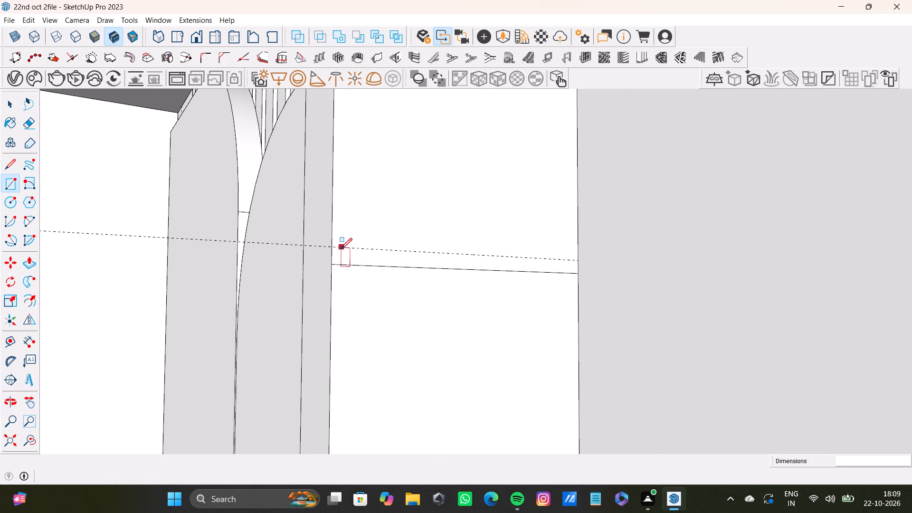
pyautogui.click(330, 248)
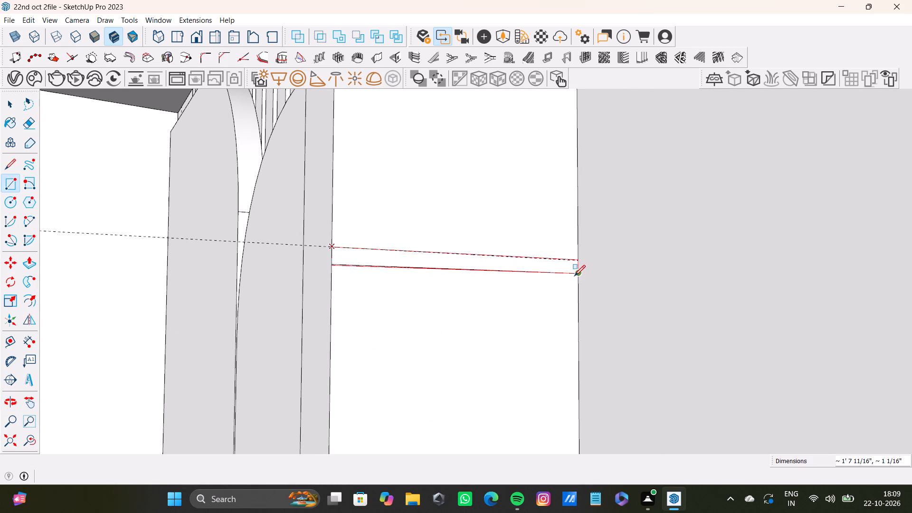
pyautogui.click(574, 276)
# Draw a full-depth rectangle between the fourth division line down and its guide on the recess's side wall.
pyautogui.scroll(-3, 560, 288)
pyautogui.keyDown('shift'); pyautogui.moveTo(550, 306); pyautogui.dragTo(444, 173, button='middle'); pyautogui.keyUp('shift')
pyautogui.keyDown('shift'); pyautogui.scroll(-4, 342, 333); pyautogui.keyUp('shift')
pyautogui.keyDown('shift'); pyautogui.moveTo(343, 330); pyautogui.dragTo(347, 274, button='middle'); pyautogui.keyUp('shift')
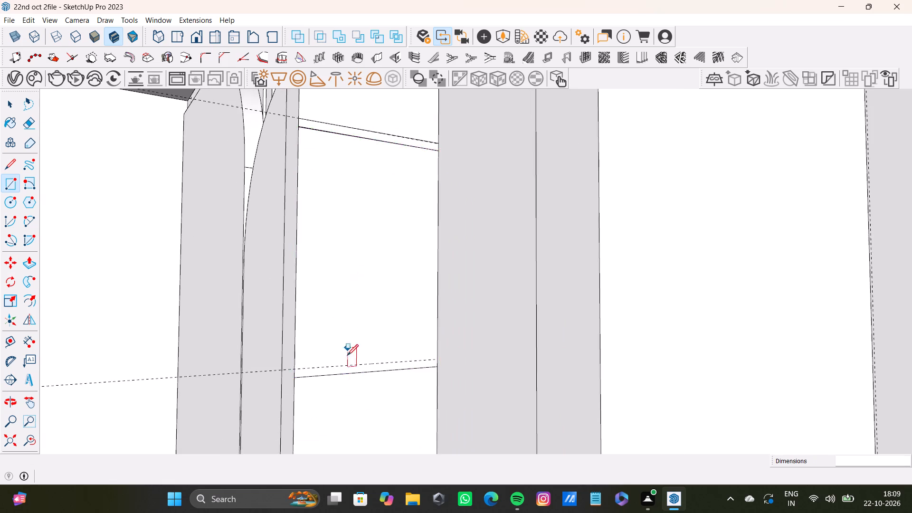
pyautogui.scroll(6, 343, 371)
pyautogui.click(270, 375)
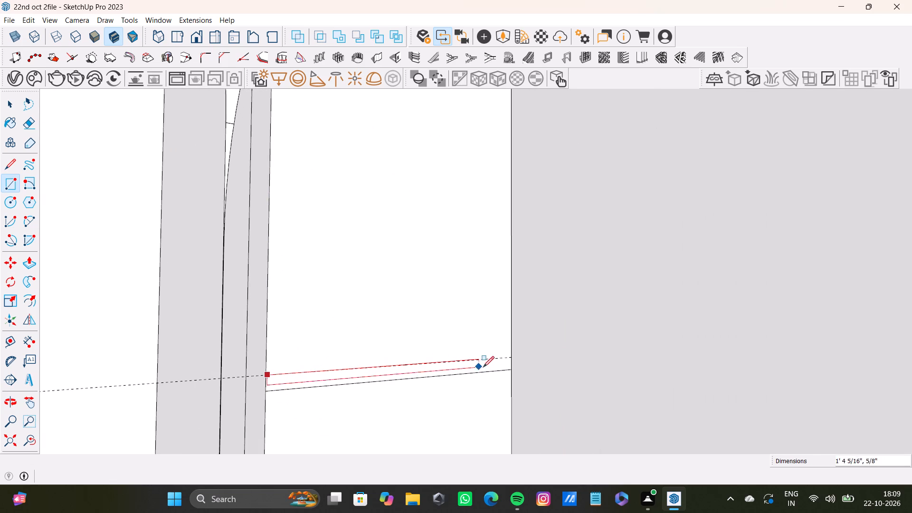
pyautogui.click(510, 369)
# Draw a 1" by 1' 7 11/16" rectangle between the fifth division line down and its guide on the side wall.
pyautogui.scroll(-3, 506, 372)
pyautogui.keyDown('shift'); pyautogui.moveTo(495, 384); pyautogui.dragTo(417, 178, button='middle'); pyautogui.keyUp('shift')
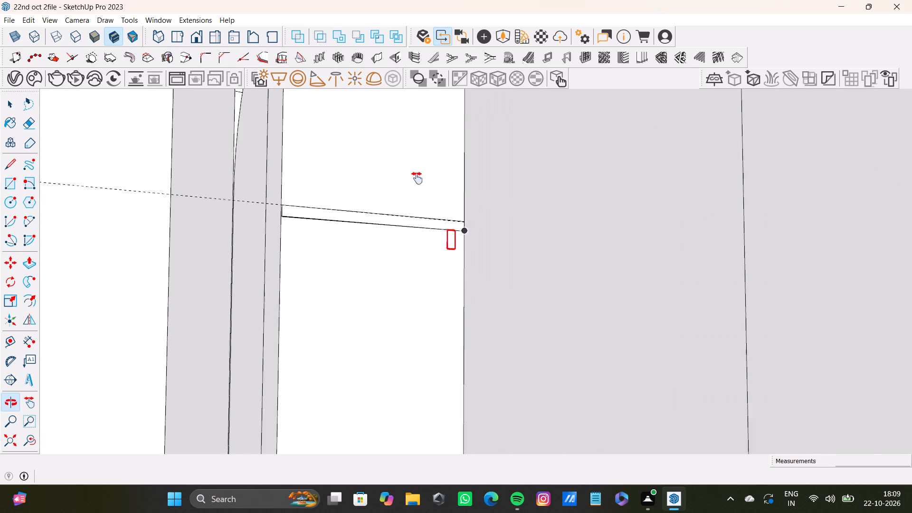
pyautogui.keyDown('shift'); pyautogui.moveTo(417, 178); pyautogui.dragTo(386, 143, button='middle'); pyautogui.keyUp('shift')
pyautogui.scroll(-3, 380, 254)
pyautogui.keyDown('shift'); pyautogui.moveTo(381, 275); pyautogui.dragTo(383, 168, button='middle'); pyautogui.keyUp('shift')
pyautogui.scroll(9, 280, 285)
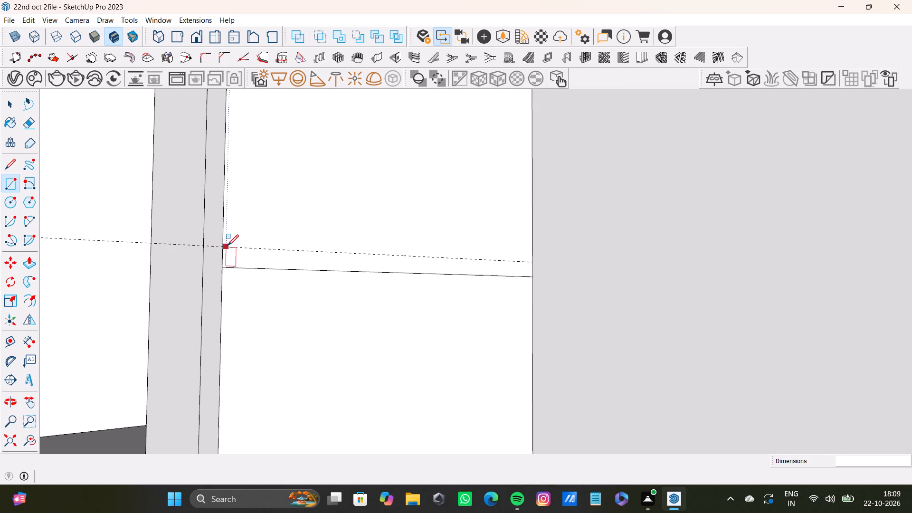
pyautogui.click(226, 246)
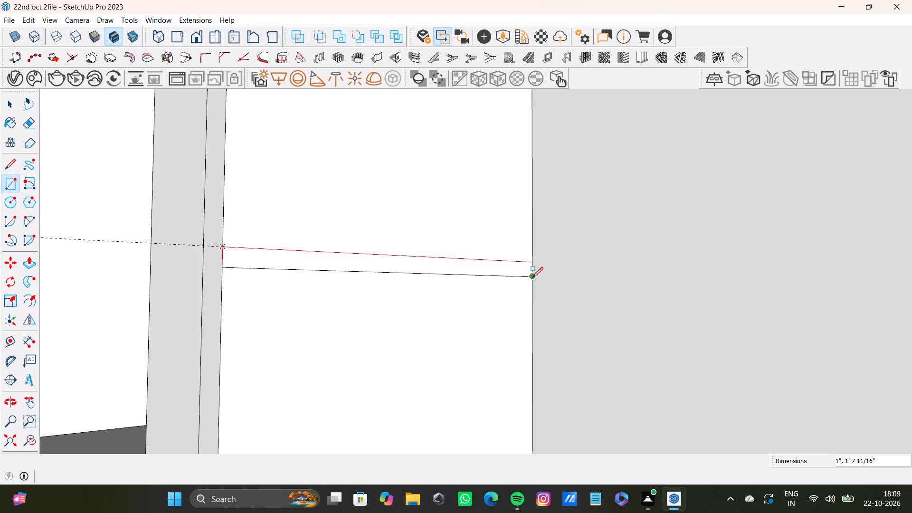
pyautogui.click(532, 278)
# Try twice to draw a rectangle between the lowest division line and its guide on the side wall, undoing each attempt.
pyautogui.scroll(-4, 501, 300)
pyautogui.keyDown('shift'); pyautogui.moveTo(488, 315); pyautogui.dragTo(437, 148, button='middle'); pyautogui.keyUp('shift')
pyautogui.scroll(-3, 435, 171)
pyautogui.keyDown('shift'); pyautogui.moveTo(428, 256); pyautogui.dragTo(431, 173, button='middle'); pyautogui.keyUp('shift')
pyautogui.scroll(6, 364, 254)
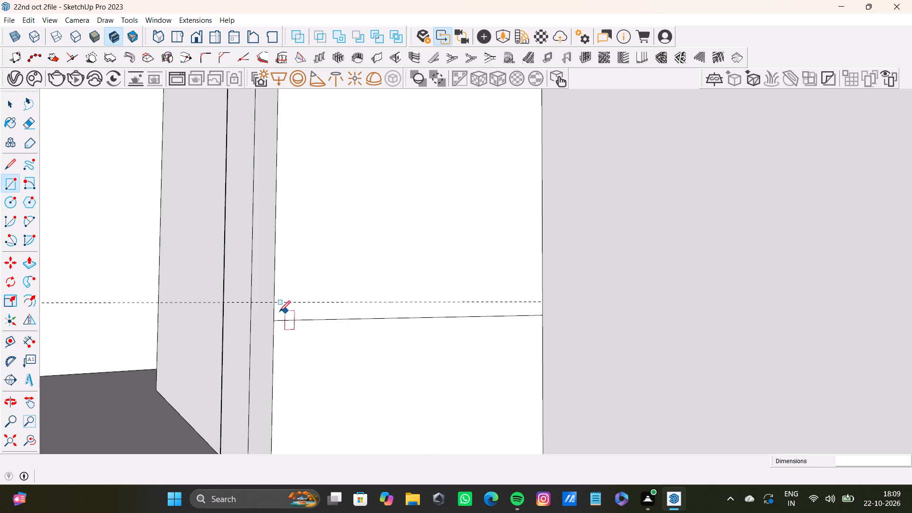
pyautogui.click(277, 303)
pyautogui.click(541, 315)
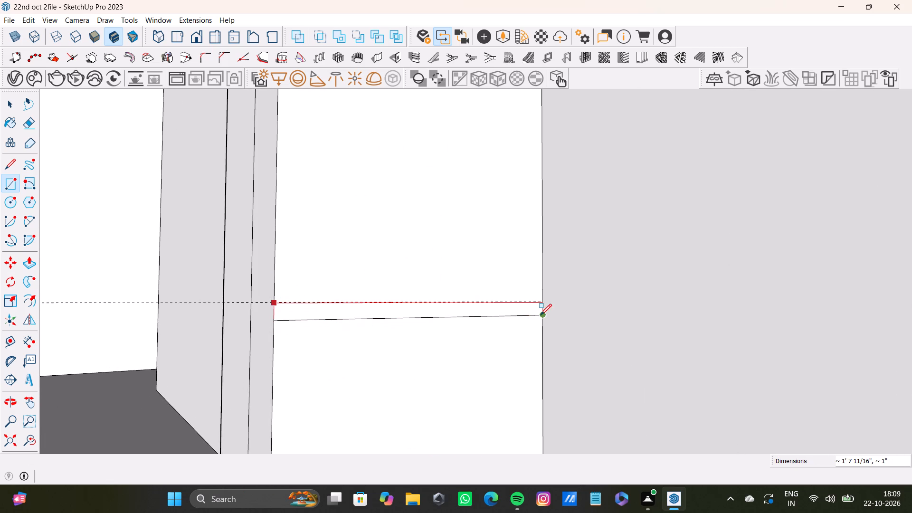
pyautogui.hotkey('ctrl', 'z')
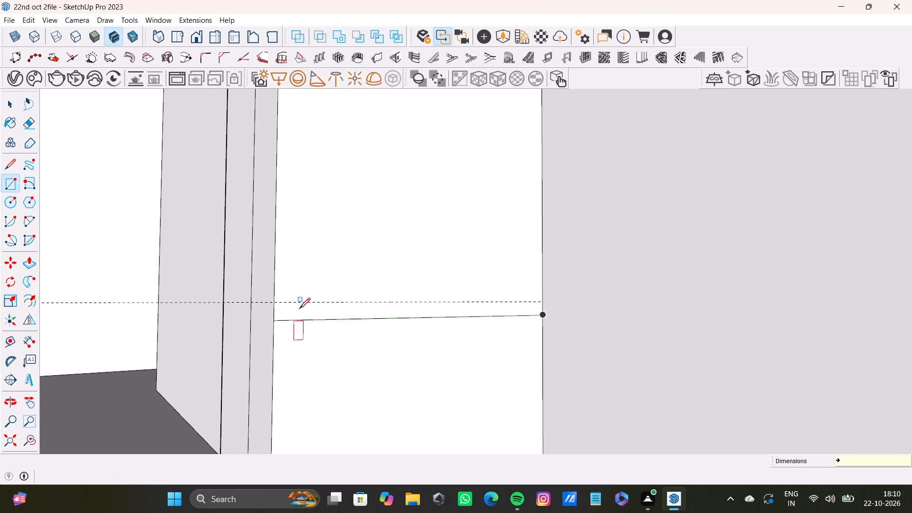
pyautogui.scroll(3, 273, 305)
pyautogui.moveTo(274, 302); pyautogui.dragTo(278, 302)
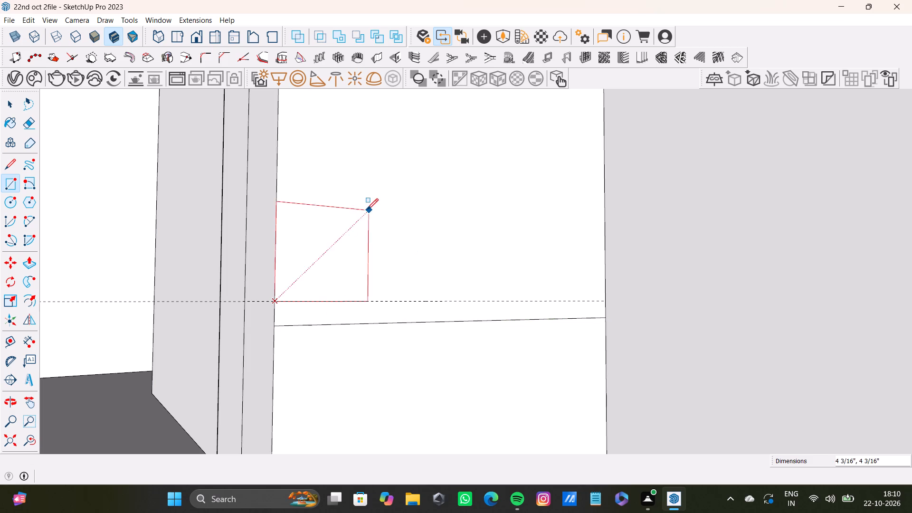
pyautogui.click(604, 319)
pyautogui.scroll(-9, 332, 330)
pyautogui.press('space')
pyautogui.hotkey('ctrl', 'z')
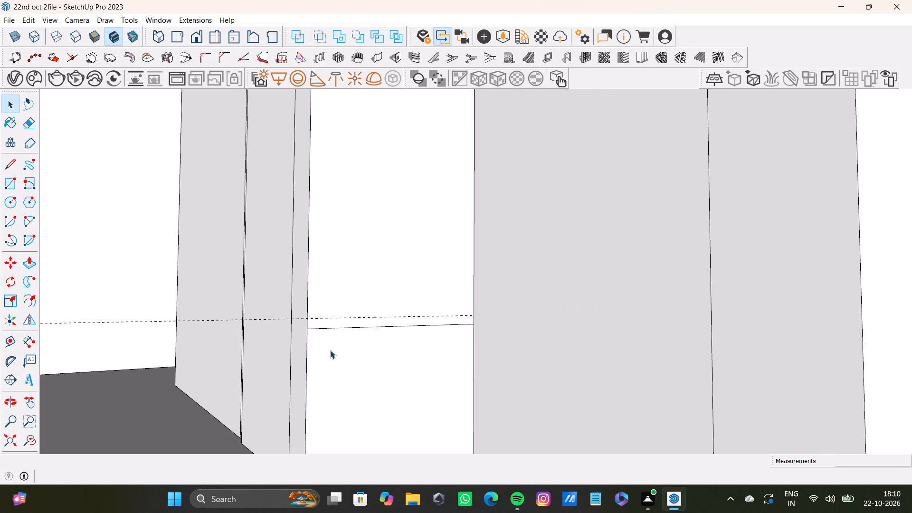
# Draw a 1" by 1' 7 11/16" rectangle between the lowest division line and its guide on the recess's side wall.
pyautogui.press('d')
pyautogui.press('r')
pyautogui.scroll(7, 322, 319)
pyautogui.moveTo(325, 306); pyautogui.dragTo(320, 305, button='middle')
pyautogui.scroll(3, 287, 325)
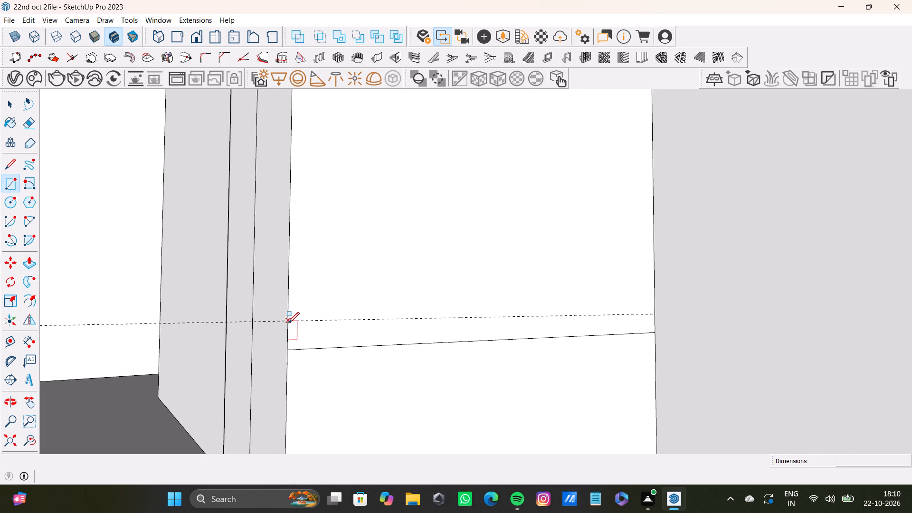
pyautogui.click(288, 323)
pyautogui.click(653, 332)
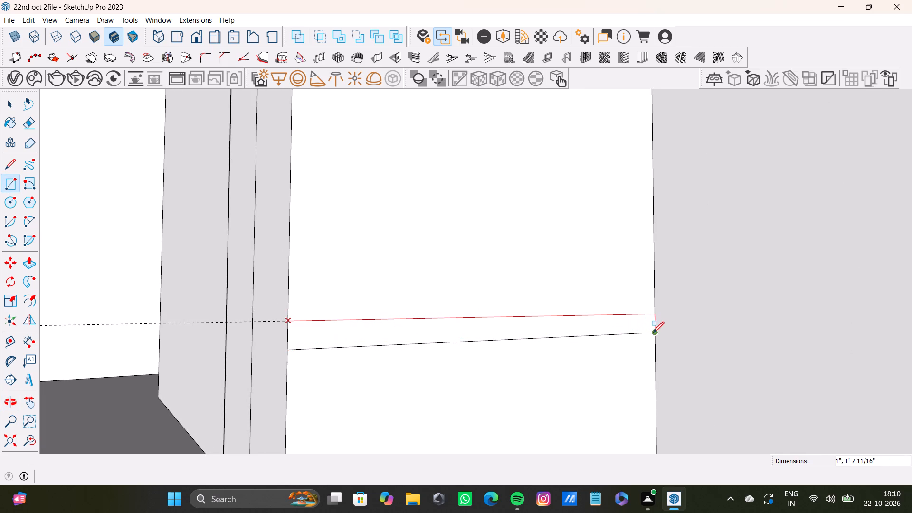
# Extrude the lowest strip on the recess's side wall across to the opposite side to form a shelf.
pyautogui.scroll(-16, 573, 342)
pyautogui.keyDown('shift'); pyautogui.moveTo(485, 359); pyautogui.dragTo(446, 288, button='middle'); pyautogui.keyUp('shift')
pyautogui.press('space')
pyautogui.scroll(6, 435, 288)
pyautogui.click(430, 277)
pyautogui.press('p')
pyautogui.moveTo(430, 277); pyautogui.dragTo(565, 330)
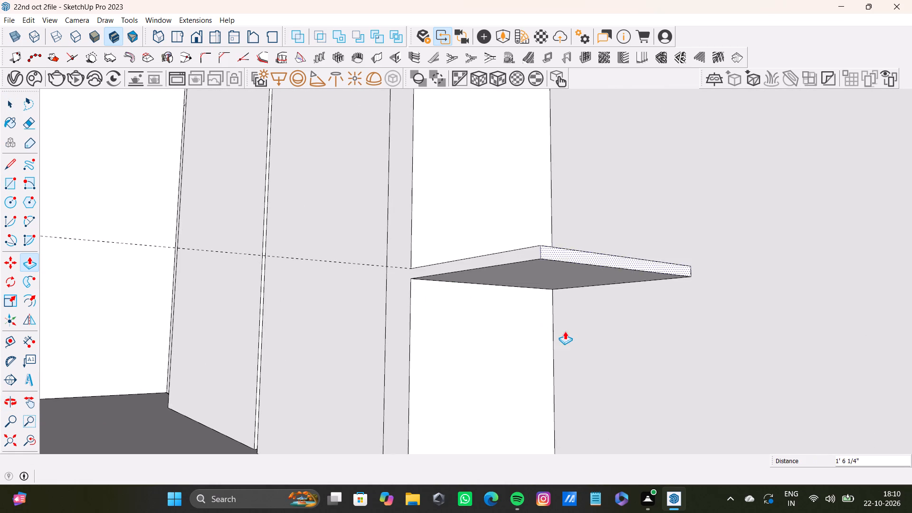
pyautogui.scroll(-7, 560, 336)
pyautogui.keyDown('shift'); pyautogui.moveTo(536, 316); pyautogui.dragTo(484, 317, button='middle'); pyautogui.keyUp('shift')
pyautogui.moveTo(491, 298); pyautogui.dragTo(608, 314)
# Extrude the second-lowest strip on the recess's side wall across to the opposite side to form a shelf.
pyautogui.press('space')
pyautogui.click(439, 161)
pyautogui.click(439, 162)
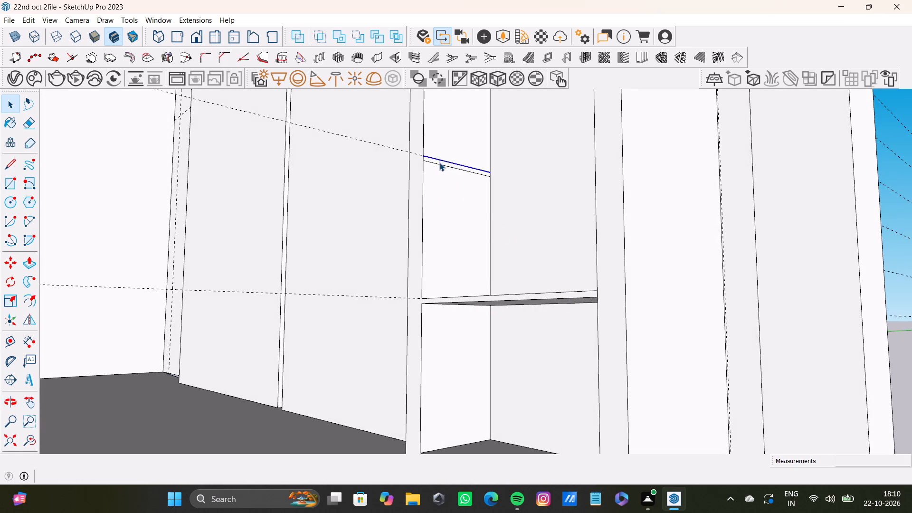
pyautogui.click(439, 162)
pyautogui.scroll(3, 448, 212)
pyautogui.scroll(-5, 416, 206)
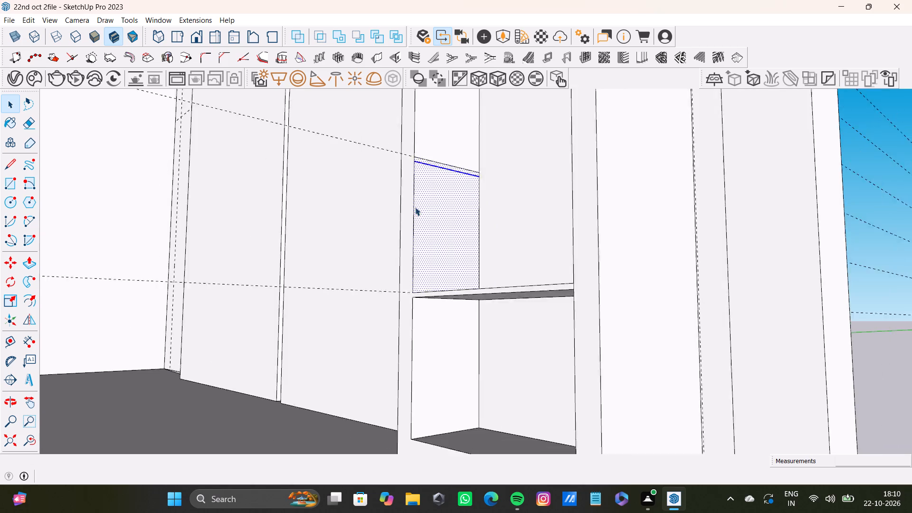
pyautogui.scroll(-2, 415, 207)
pyautogui.click(752, 156)
pyautogui.scroll(10, 446, 192)
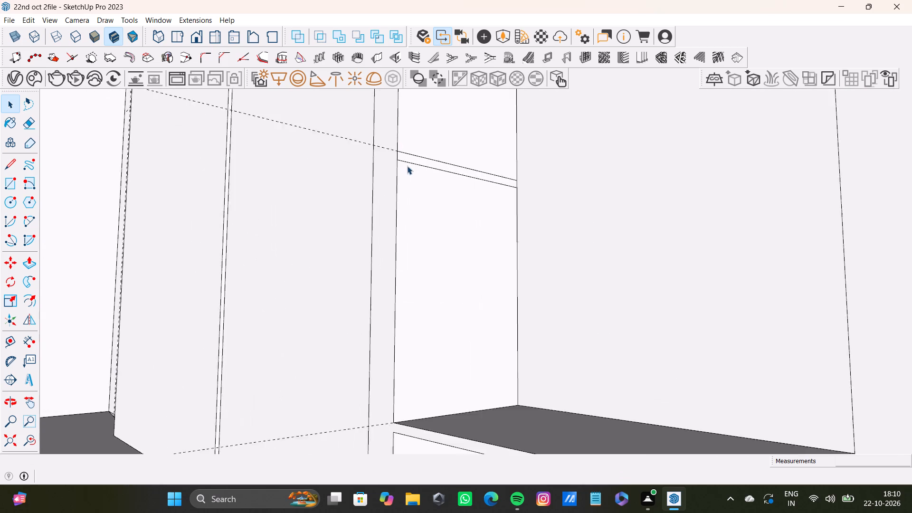
pyautogui.scroll(6, 407, 166)
pyautogui.click(410, 156)
pyautogui.press('p')
pyautogui.moveTo(410, 155); pyautogui.dragTo(596, 218)
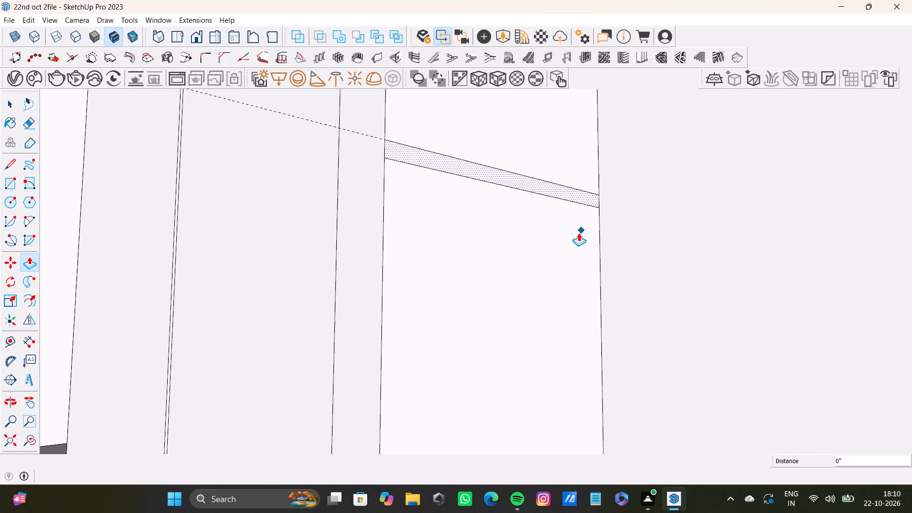
pyautogui.scroll(-6, 576, 235)
pyautogui.moveTo(539, 233); pyautogui.dragTo(483, 227, button='middle')
pyautogui.moveTo(456, 195); pyautogui.dragTo(642, 240)
pyautogui.scroll(-4, 634, 247)
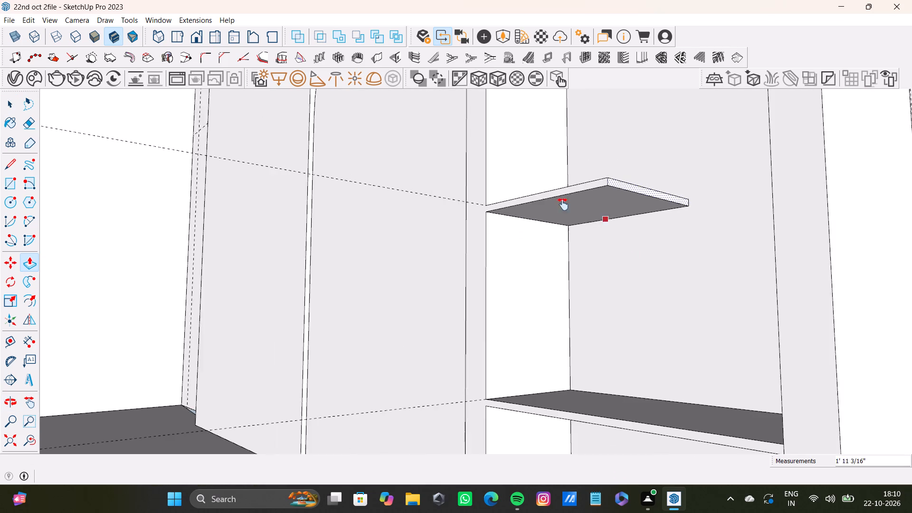
pyautogui.keyDown('shift'); pyautogui.moveTo(563, 204); pyautogui.dragTo(599, 242, button='middle'); pyautogui.keyUp('shift')
pyautogui.moveTo(566, 196); pyautogui.dragTo(745, 220)
# Extrude the third strip from the bottom of the recess's side wall across to the opposite side as a shelf.
pyautogui.scroll(-4, 568, 256)
pyautogui.keyDown('shift'); pyautogui.moveTo(560, 237); pyautogui.dragTo(508, 361, button='middle'); pyautogui.keyUp('shift')
pyautogui.press('space')
pyautogui.scroll(8, 441, 279)
pyautogui.click(400, 184)
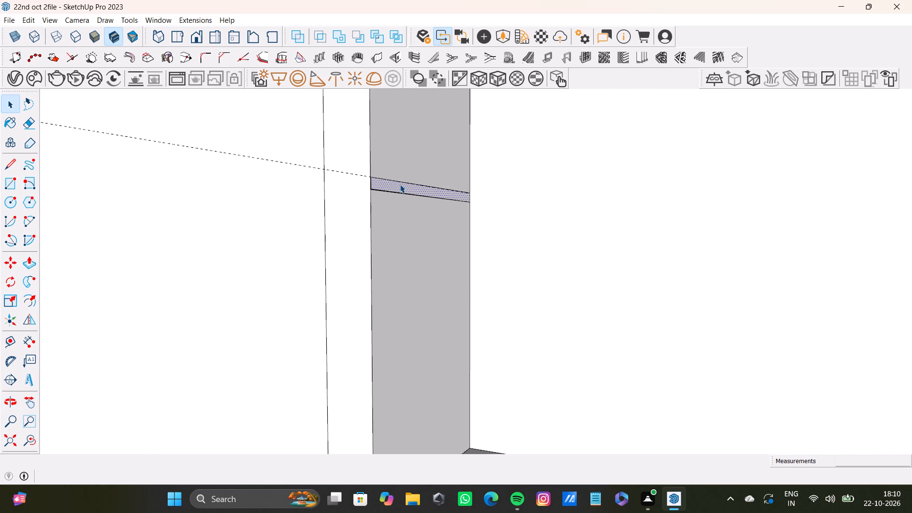
pyautogui.press('p')
pyautogui.moveTo(399, 184); pyautogui.dragTo(649, 269)
pyautogui.scroll(-6, 628, 291)
pyautogui.keyDown('shift'); pyautogui.moveTo(624, 283); pyautogui.dragTo(578, 279, button='middle'); pyautogui.keyUp('shift')
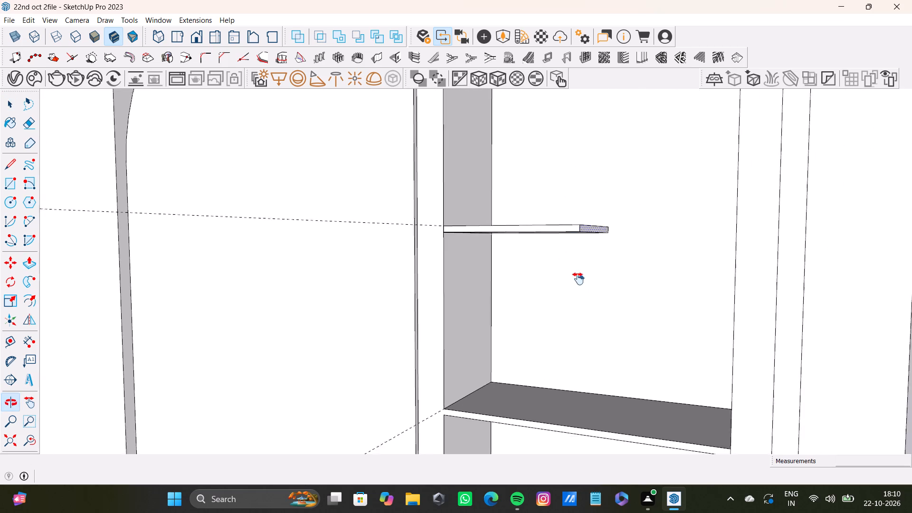
pyautogui.keyDown('shift'); pyautogui.moveTo(578, 279); pyautogui.dragTo(578, 276, button='middle'); pyautogui.keyUp('shift')
pyautogui.keyDown('shift'); pyautogui.scroll(1, 578, 279); pyautogui.keyUp('shift')
pyautogui.moveTo(579, 220); pyautogui.dragTo(786, 249)
pyautogui.hotkey('ctrl', 'z')
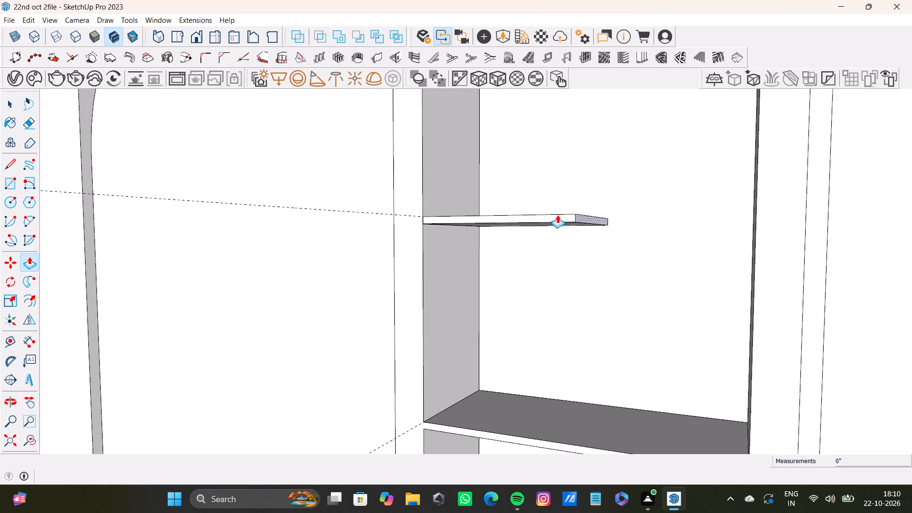
pyautogui.moveTo(578, 217); pyautogui.dragTo(758, 229)
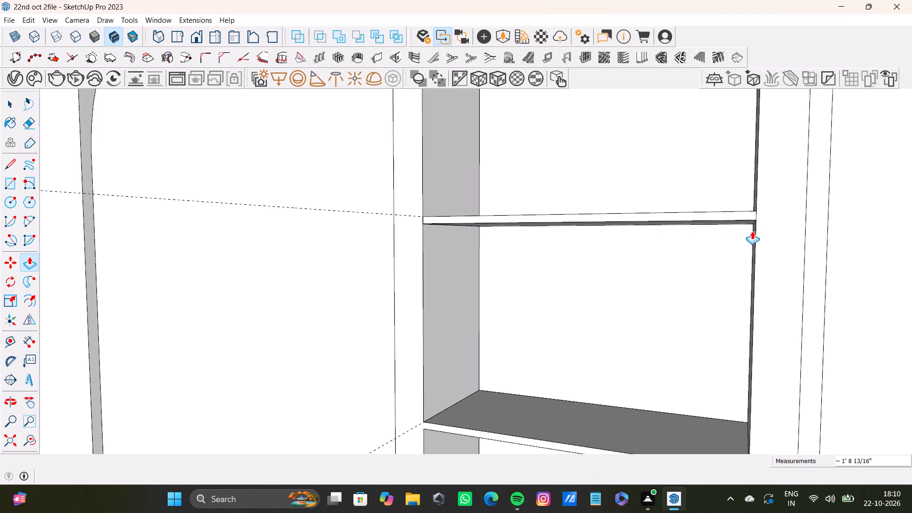
# Extrude the fourth strip from the bottom of the recess's side wall across to the opposite side as a shelf.
pyautogui.scroll(-5, 717, 247)
pyautogui.keyDown('shift'); pyautogui.moveTo(610, 211); pyautogui.dragTo(508, 303, button='middle'); pyautogui.keyUp('shift')
pyautogui.press('space')
pyautogui.scroll(6, 482, 224)
pyautogui.click(468, 197)
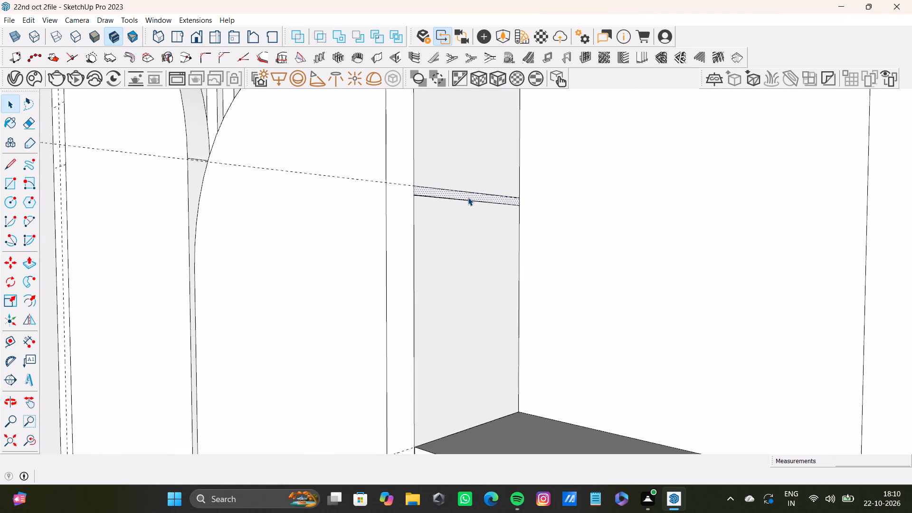
pyautogui.press('p')
pyautogui.moveTo(468, 197); pyautogui.dragTo(637, 253)
pyautogui.scroll(-4, 637, 257)
pyautogui.keyDown('shift'); pyautogui.moveTo(606, 258); pyautogui.dragTo(579, 256, button='middle'); pyautogui.keyUp('shift')
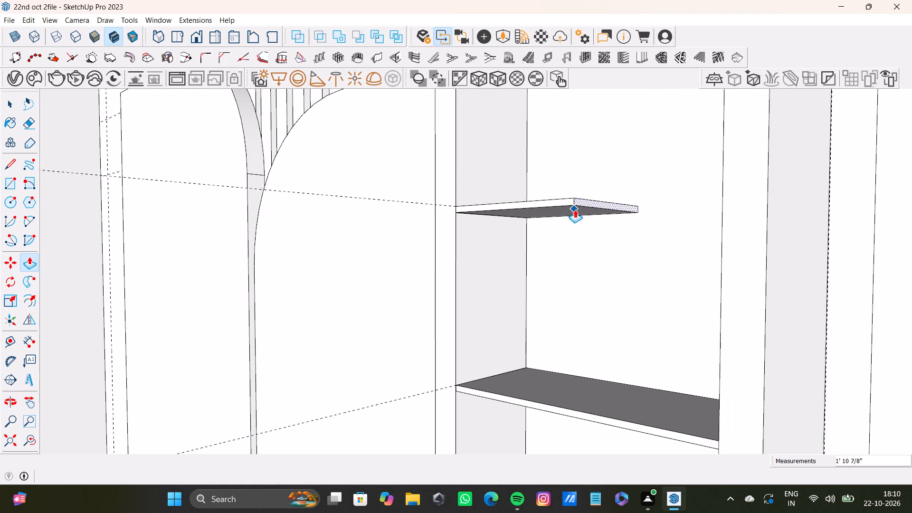
pyautogui.moveTo(577, 207); pyautogui.dragTo(742, 240)
pyautogui.hotkey('ctrl', 'z')
pyautogui.moveTo(583, 202); pyautogui.dragTo(731, 237)
pyautogui.hotkey('ctrl', 'z')
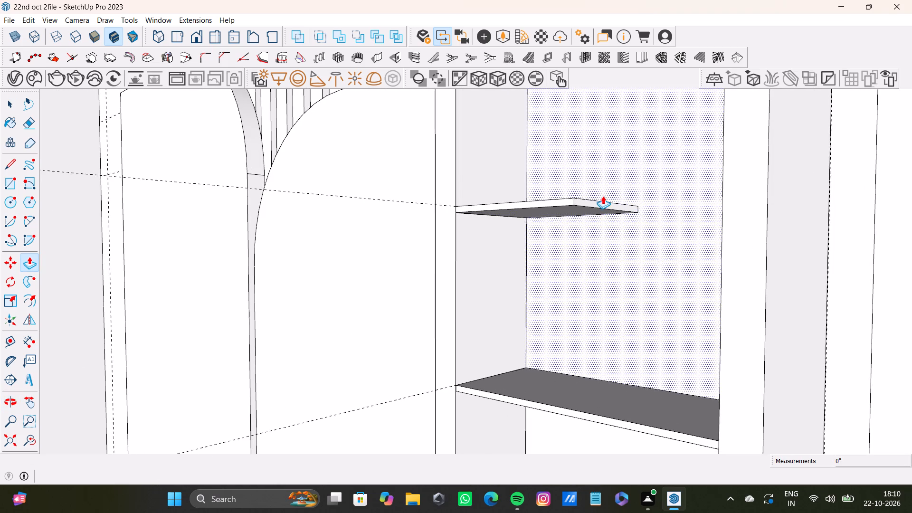
pyautogui.moveTo(591, 201); pyautogui.dragTo(726, 208)
pyautogui.moveTo(717, 194); pyautogui.dragTo(725, 213)
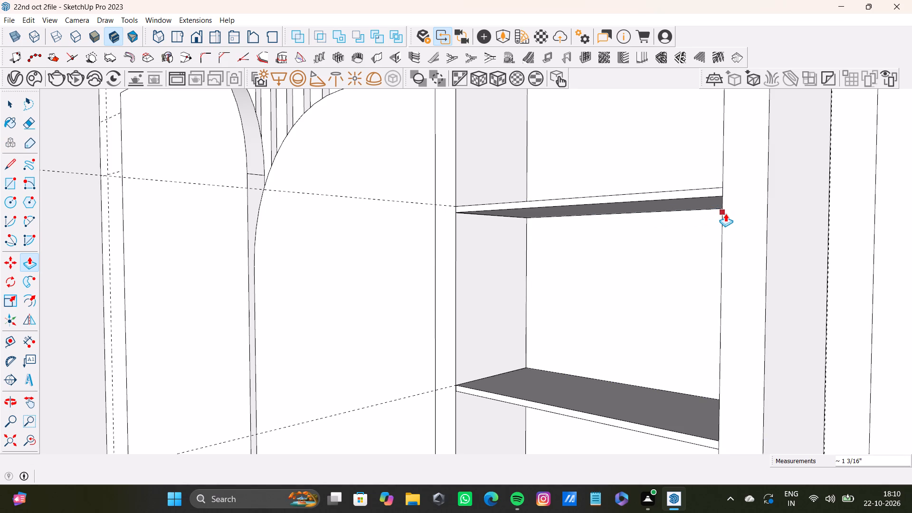
pyautogui.moveTo(725, 213); pyautogui.dragTo(725, 214)
# Extrude the fifth strip from the bottom of the recess's side wall across to the opposite side as a shelf.
pyautogui.scroll(-10, 699, 245)
pyautogui.keyDown('shift'); pyautogui.moveTo(672, 263); pyautogui.dragTo(588, 306, button='middle'); pyautogui.keyUp('shift')
pyautogui.press('space')
pyautogui.scroll(9, 571, 236)
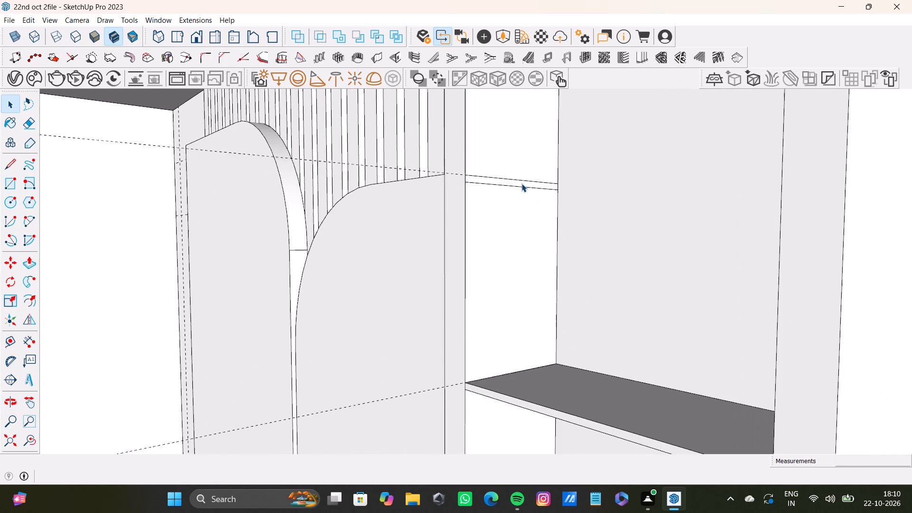
pyautogui.click(522, 183)
pyautogui.press('p')
pyautogui.moveTo(522, 183); pyautogui.dragTo(644, 219)
pyautogui.scroll(-4, 639, 221)
pyautogui.keyDown('shift'); pyautogui.moveTo(621, 225); pyautogui.dragTo(532, 237, button='middle'); pyautogui.keyUp('shift')
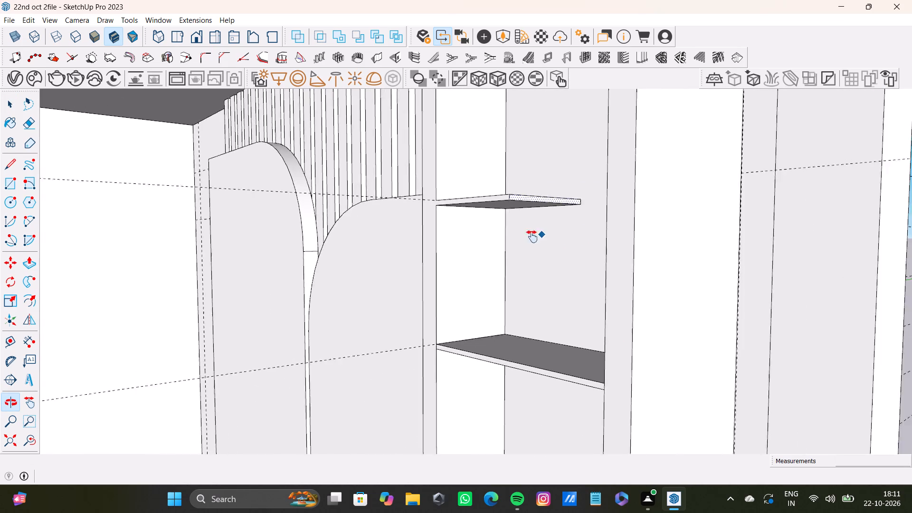
pyautogui.keyDown('shift'); pyautogui.moveTo(532, 237); pyautogui.dragTo(575, 236, button='middle'); pyautogui.keyUp('shift')
pyautogui.moveTo(579, 204); pyautogui.dragTo(697, 210)
# Extrude the topmost strip on the recess's side wall across to the opposite side to form the last shelf.
pyautogui.scroll(-5, 630, 223)
pyautogui.keyDown('shift'); pyautogui.moveTo(612, 228); pyautogui.dragTo(551, 315, button='middle'); pyautogui.keyUp('shift')
pyautogui.scroll(13, 502, 248)
pyautogui.press('space')
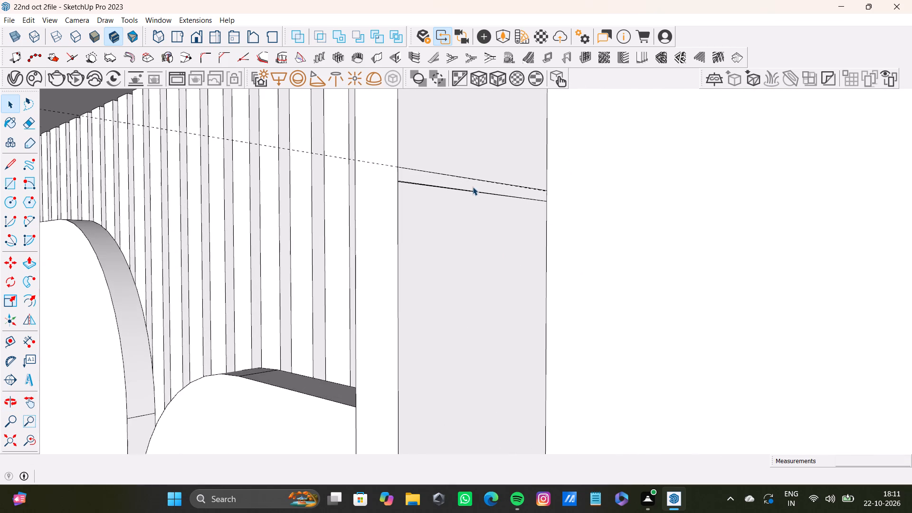
pyautogui.click(473, 187)
pyautogui.press('p')
pyautogui.moveTo(473, 187); pyautogui.dragTo(611, 244)
pyautogui.scroll(-7, 605, 257)
pyautogui.keyDown('shift'); pyautogui.moveTo(592, 267); pyautogui.dragTo(518, 243, button='middle'); pyautogui.keyUp('shift')
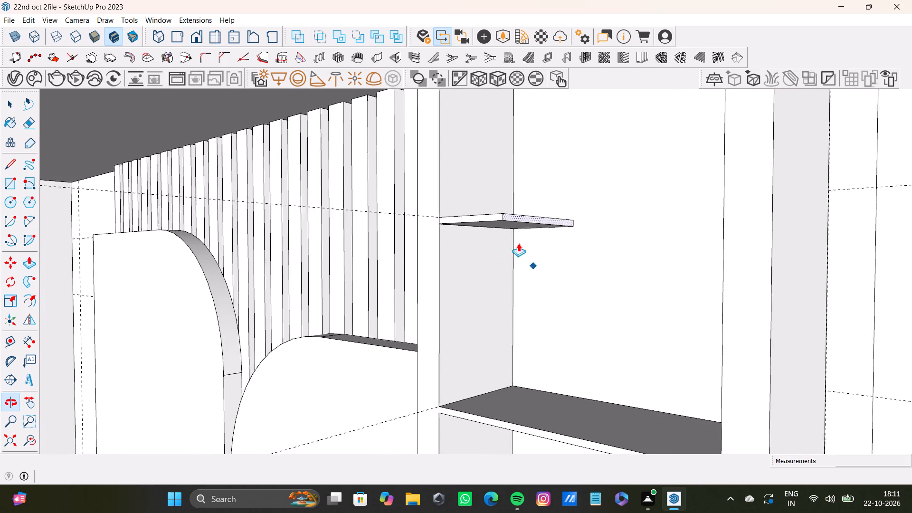
pyautogui.keyDown('shift'); pyautogui.moveTo(518, 243); pyautogui.dragTo(523, 252, button='middle'); pyautogui.keyUp('shift')
pyautogui.moveTo(516, 196); pyautogui.dragTo(721, 236)
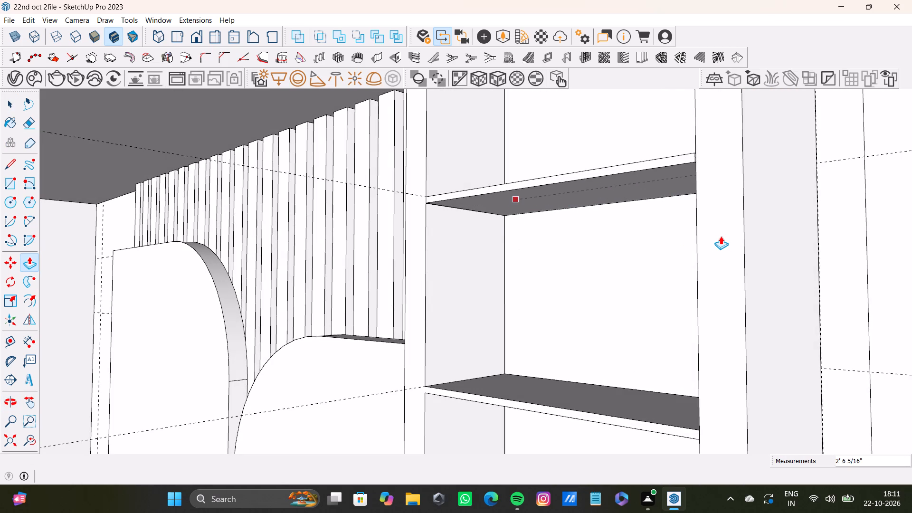
pyautogui.moveTo(721, 236); pyautogui.dragTo(720, 237)
pyautogui.scroll(13, 706, 190)
pyautogui.moveTo(691, 147); pyautogui.dragTo(697, 150)
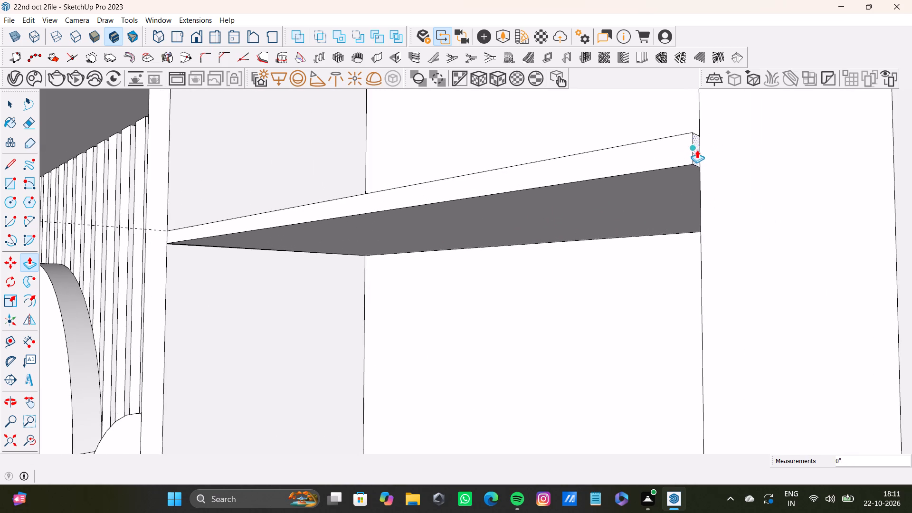
pyautogui.moveTo(697, 150); pyautogui.dragTo(700, 152)
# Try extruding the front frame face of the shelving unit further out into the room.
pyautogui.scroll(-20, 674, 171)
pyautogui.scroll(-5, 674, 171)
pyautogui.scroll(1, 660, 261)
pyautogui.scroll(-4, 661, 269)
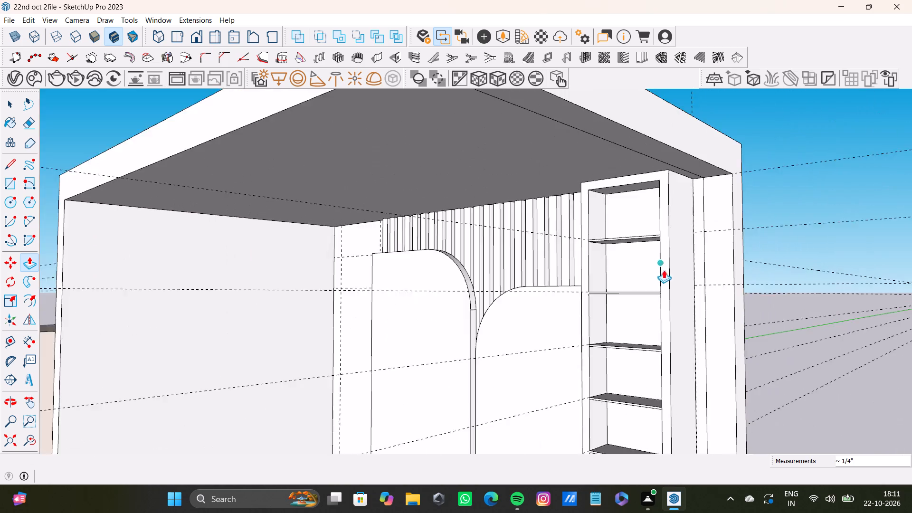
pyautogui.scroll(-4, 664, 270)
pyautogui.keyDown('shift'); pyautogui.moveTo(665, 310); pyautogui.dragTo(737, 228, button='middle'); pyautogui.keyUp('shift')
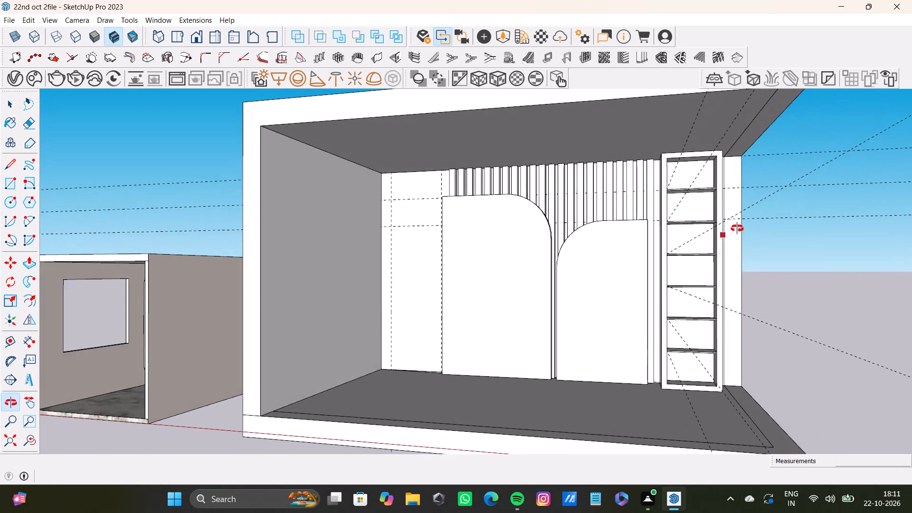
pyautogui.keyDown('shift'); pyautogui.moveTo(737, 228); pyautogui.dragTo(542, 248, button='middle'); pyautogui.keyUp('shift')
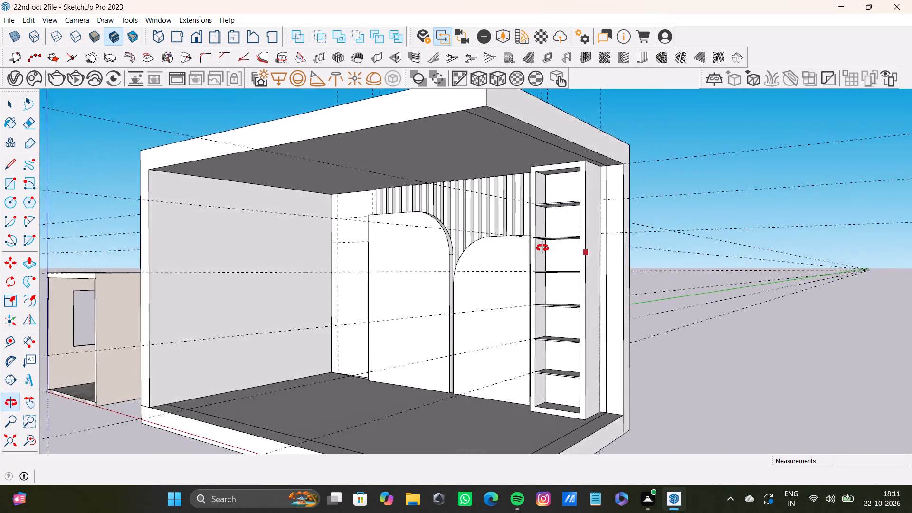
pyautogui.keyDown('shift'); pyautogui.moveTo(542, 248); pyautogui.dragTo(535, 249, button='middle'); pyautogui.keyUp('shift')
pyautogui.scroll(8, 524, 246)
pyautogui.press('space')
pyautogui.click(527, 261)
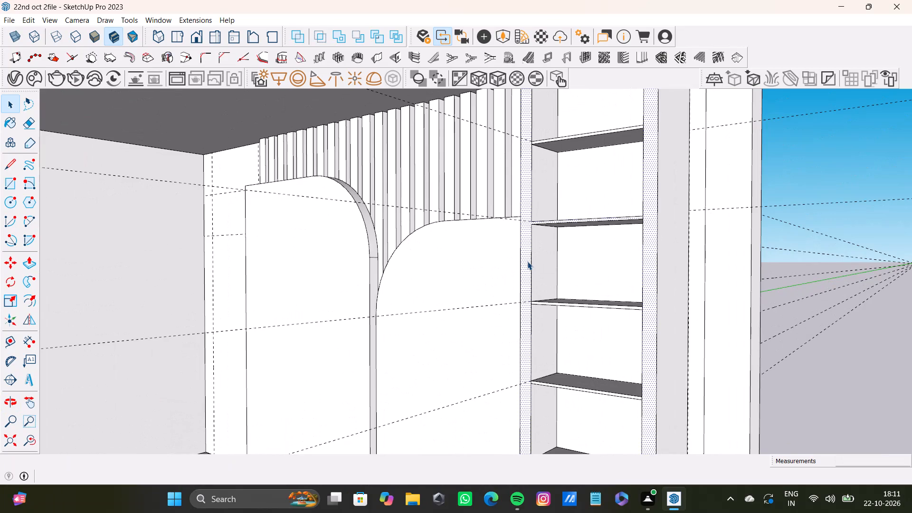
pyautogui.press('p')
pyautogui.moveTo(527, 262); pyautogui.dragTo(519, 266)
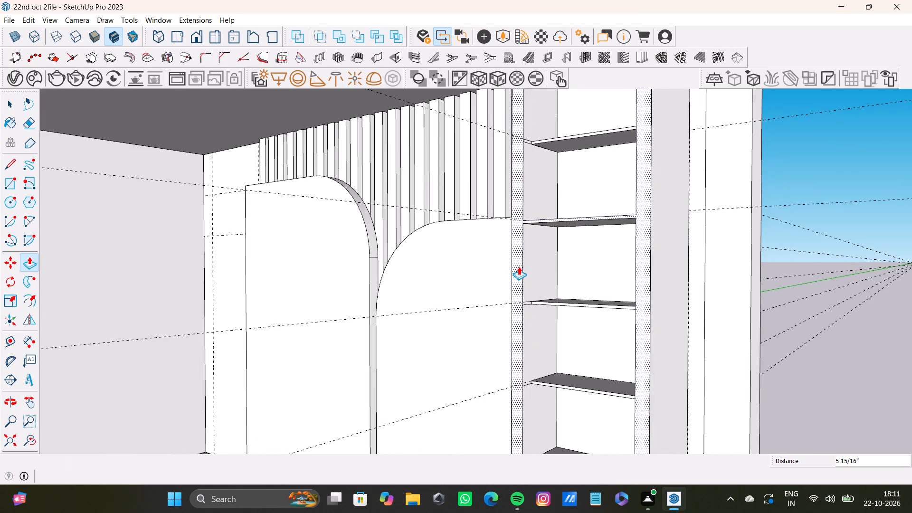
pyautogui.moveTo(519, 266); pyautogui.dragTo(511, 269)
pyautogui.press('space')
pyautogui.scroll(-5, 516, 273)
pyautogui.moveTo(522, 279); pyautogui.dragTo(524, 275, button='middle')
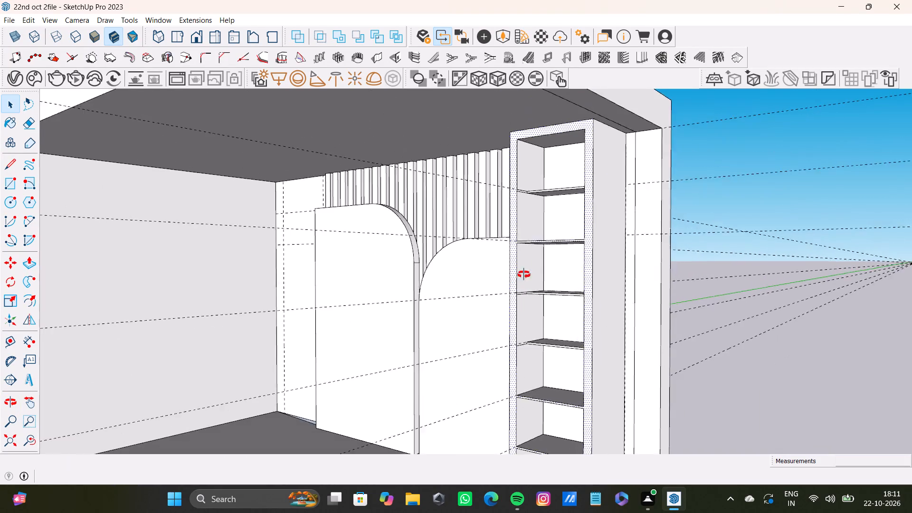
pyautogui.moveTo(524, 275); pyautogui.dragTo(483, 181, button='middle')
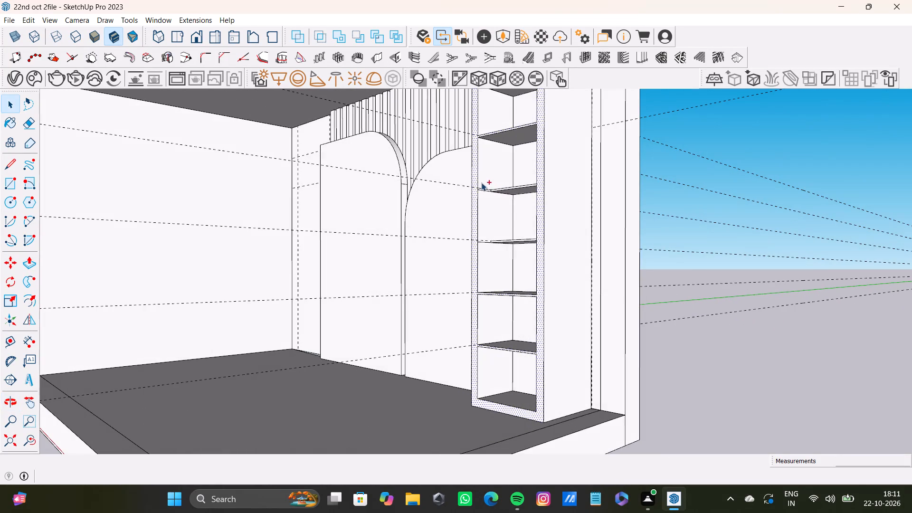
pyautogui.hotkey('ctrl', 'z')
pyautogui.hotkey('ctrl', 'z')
# Examine the shelving unit, round-cornered panels and back-wall strips from several angles, including from beneath the room shell.
pyautogui.moveTo(511, 256); pyautogui.dragTo(598, 270, button='middle')
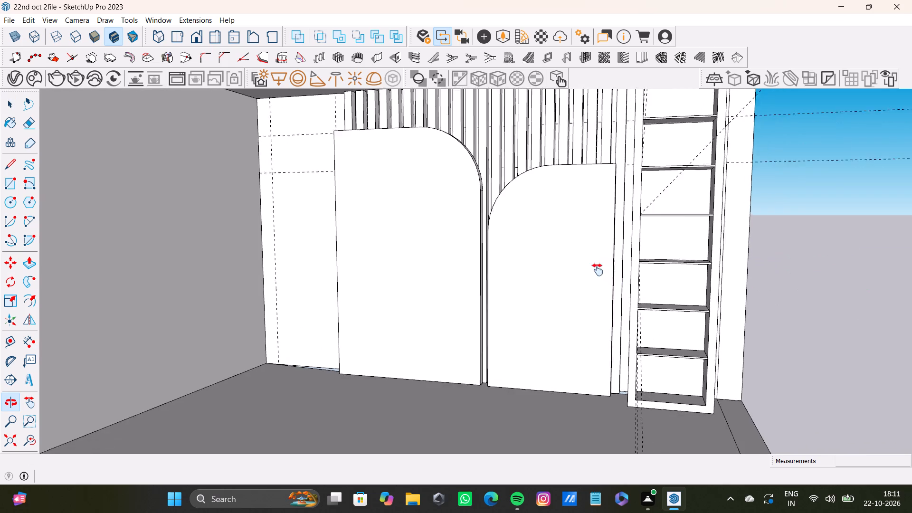
pyautogui.moveTo(598, 270); pyautogui.dragTo(767, 336, button='middle')
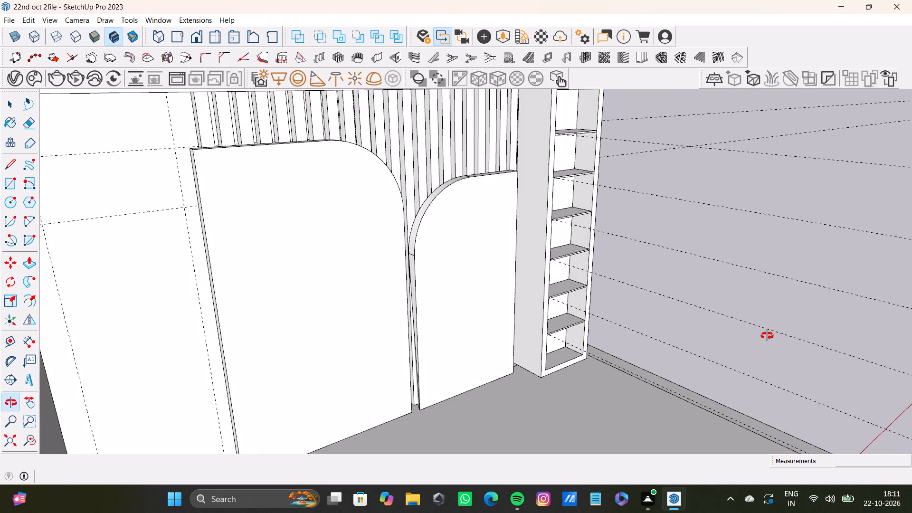
pyautogui.moveTo(767, 336); pyautogui.dragTo(667, 262, button='middle')
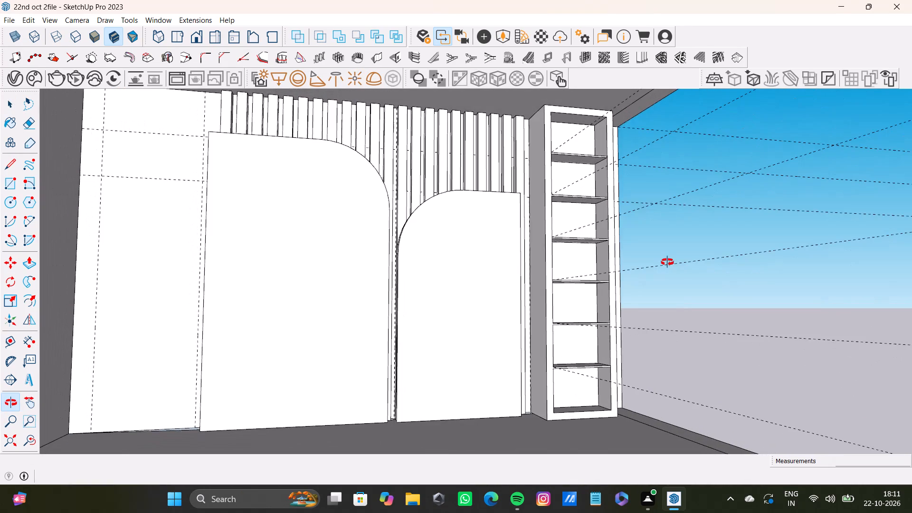
pyautogui.moveTo(667, 262); pyautogui.dragTo(561, 166, button='middle')
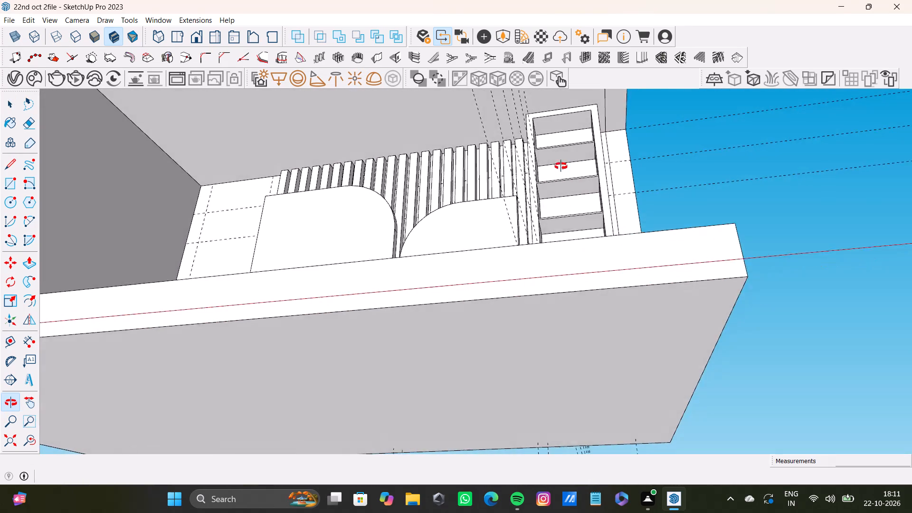
pyautogui.moveTo(561, 166); pyautogui.dragTo(426, 141, button='middle')
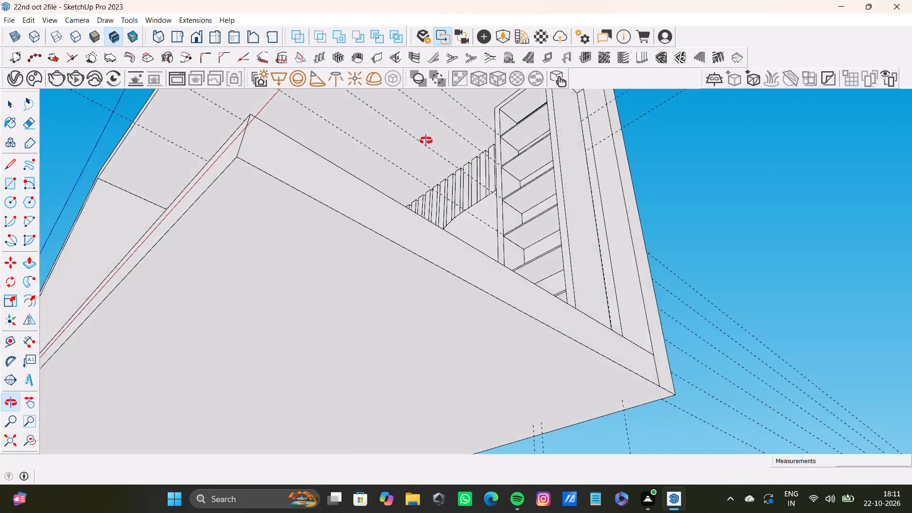
pyautogui.moveTo(426, 141); pyautogui.dragTo(518, 252, button='middle')
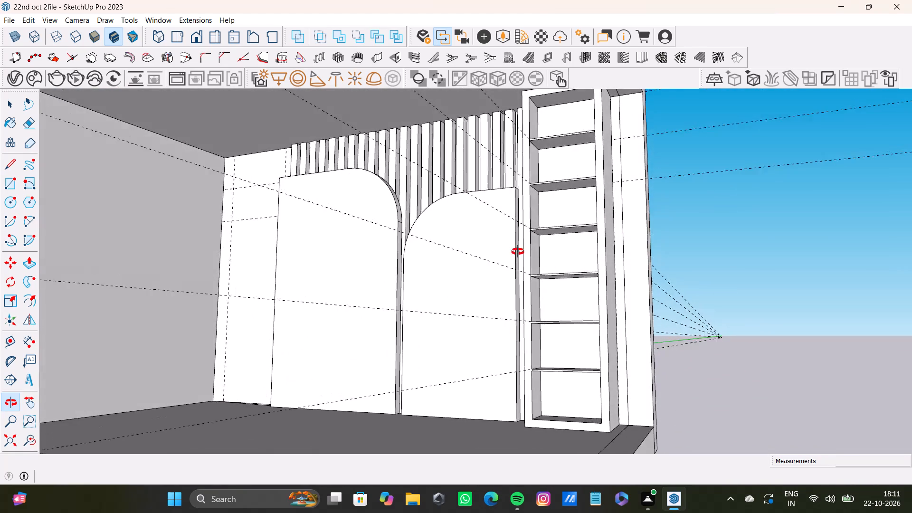
pyautogui.moveTo(518, 252); pyautogui.dragTo(515, 294, button='middle')
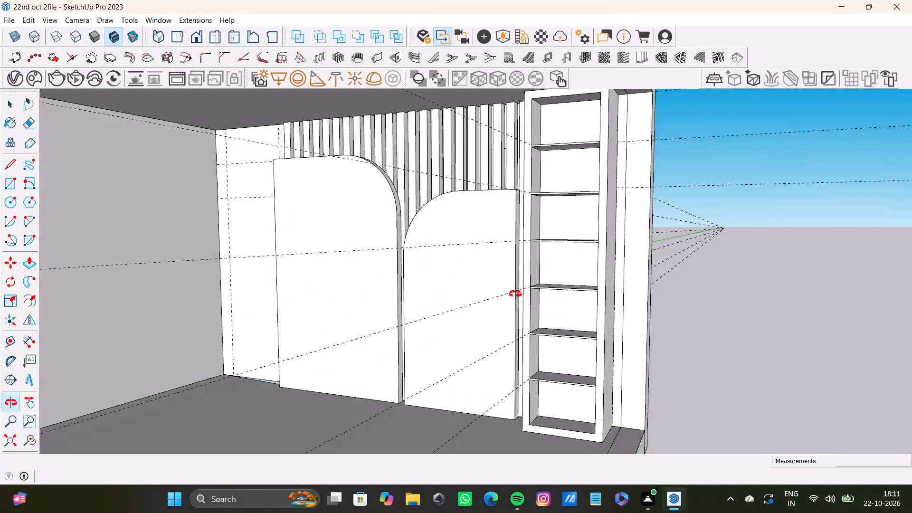
pyautogui.moveTo(515, 294); pyautogui.dragTo(624, 323, button='middle')
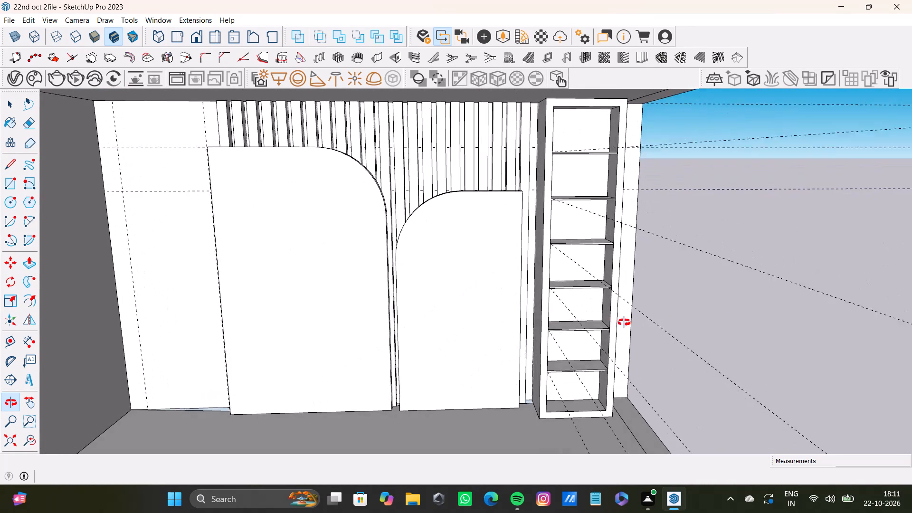
pyautogui.moveTo(624, 323); pyautogui.dragTo(477, 216, button='middle')
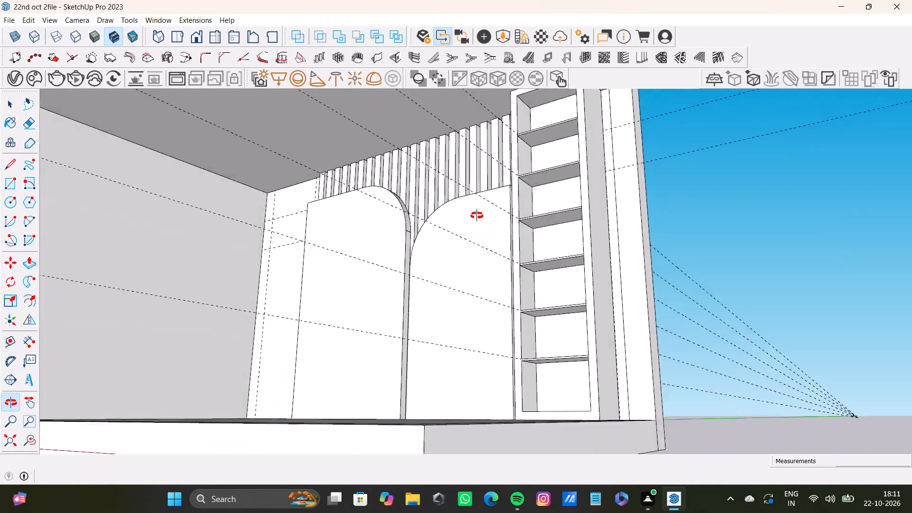
pyautogui.moveTo(477, 216); pyautogui.dragTo(557, 316, button='middle')
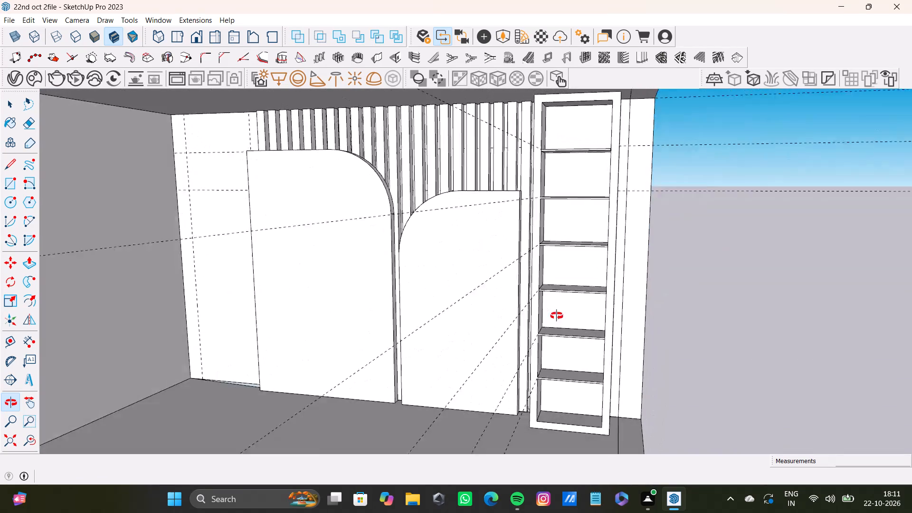
pyautogui.moveTo(557, 316); pyautogui.dragTo(536, 104, button='middle')
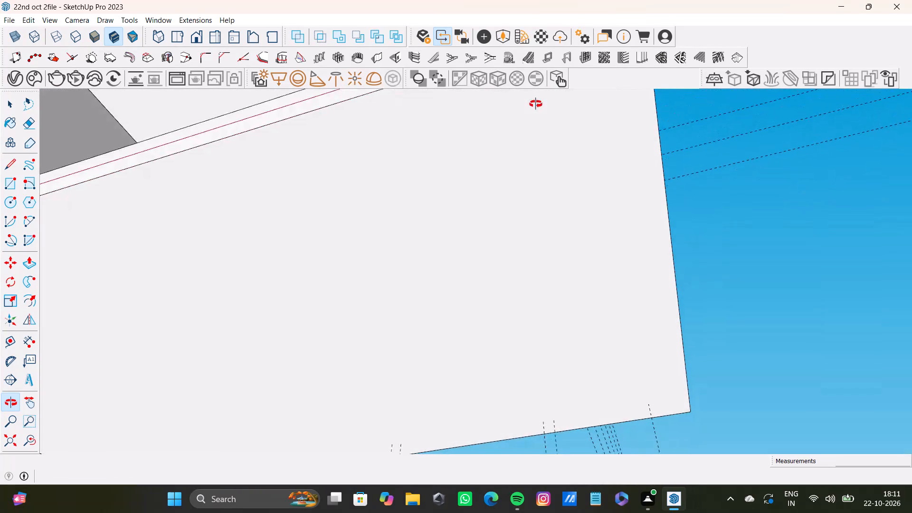
pyautogui.moveTo(536, 104); pyautogui.dragTo(566, 209, button='middle')
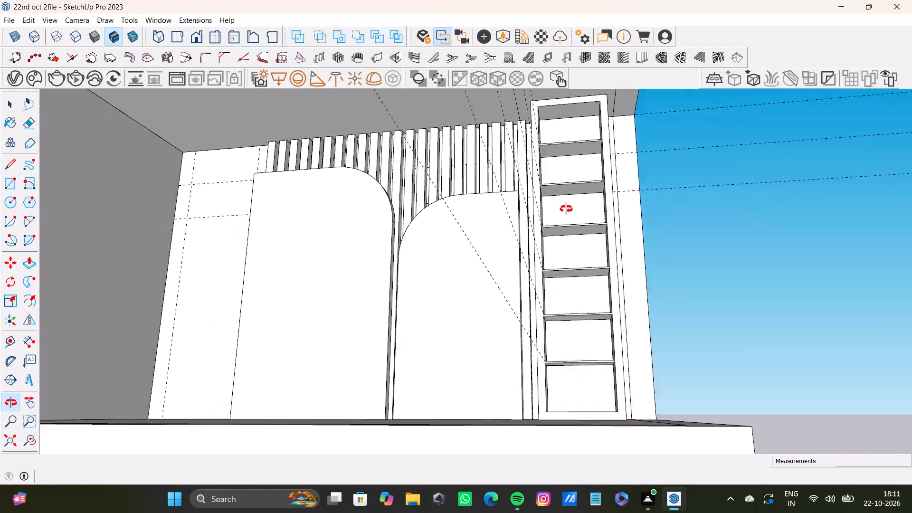
pyautogui.moveTo(566, 209); pyautogui.dragTo(586, 238, button='middle')
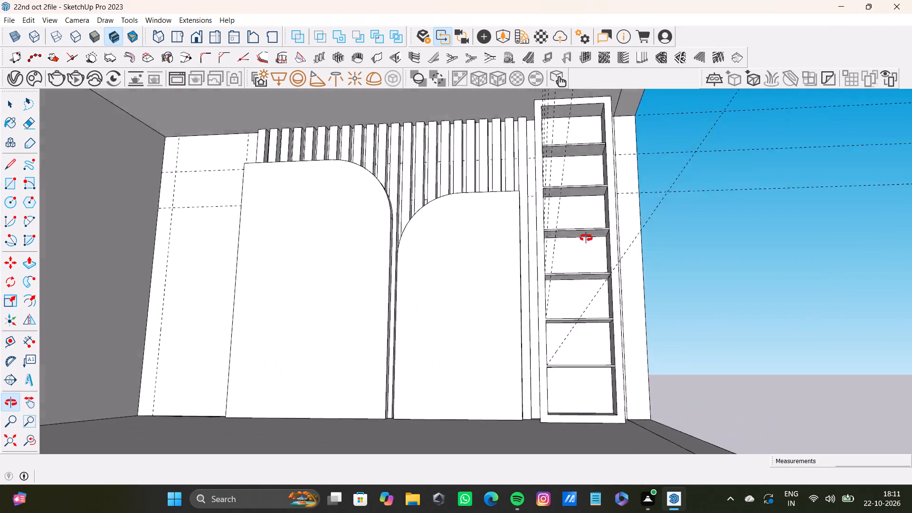
pyautogui.moveTo(586, 238); pyautogui.dragTo(584, 43, button='middle')
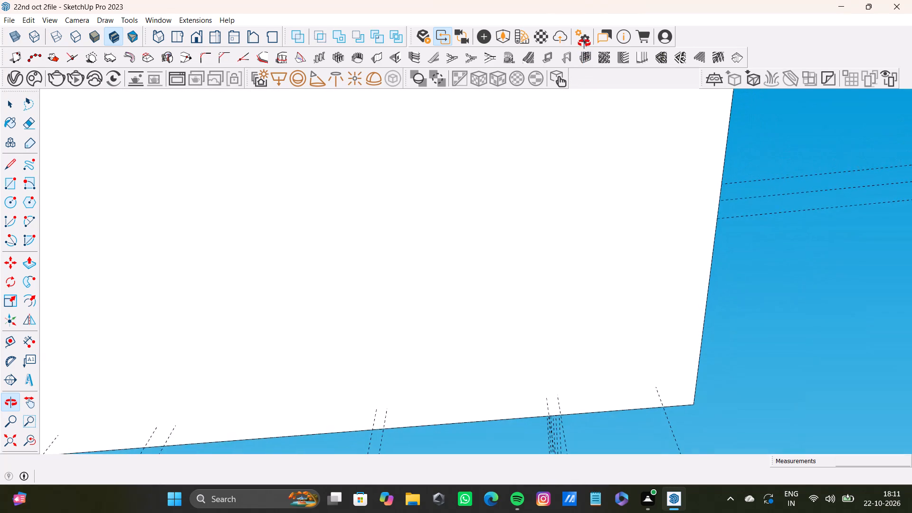
pyautogui.moveTo(584, 43); pyautogui.dragTo(556, 110, button='middle')
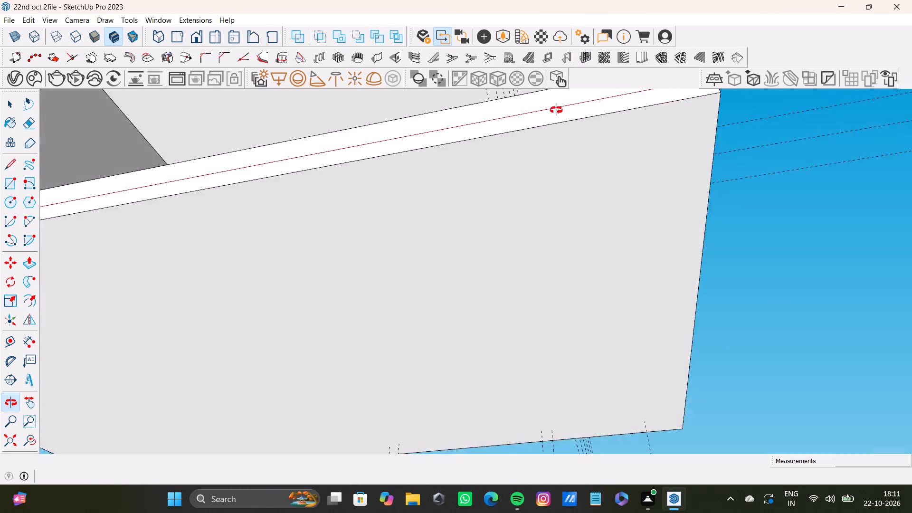
pyautogui.moveTo(556, 110); pyautogui.dragTo(541, 0, button='middle')
pyautogui.moveTo(583, 177); pyautogui.dragTo(621, 291, button='middle')
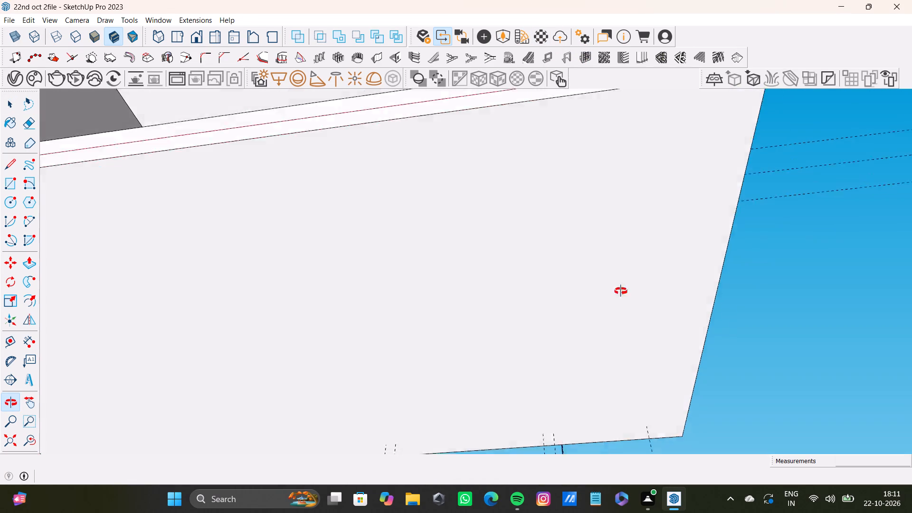
pyautogui.moveTo(621, 291); pyautogui.dragTo(513, 45, button='middle')
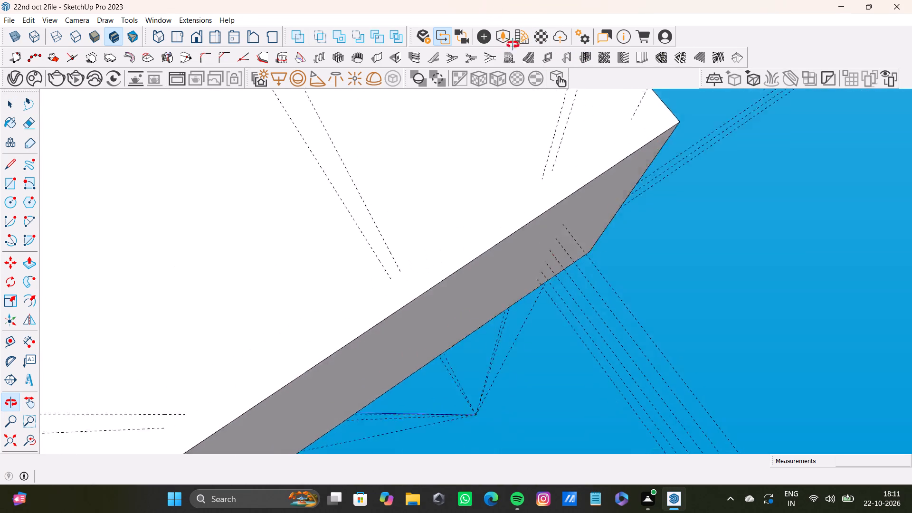
# Examine the room shell from beneath, above and the front, including its back-wall strips, round-cornered panels and shelving unit.
pyautogui.moveTo(513, 45); pyautogui.dragTo(521, 7, button='middle')
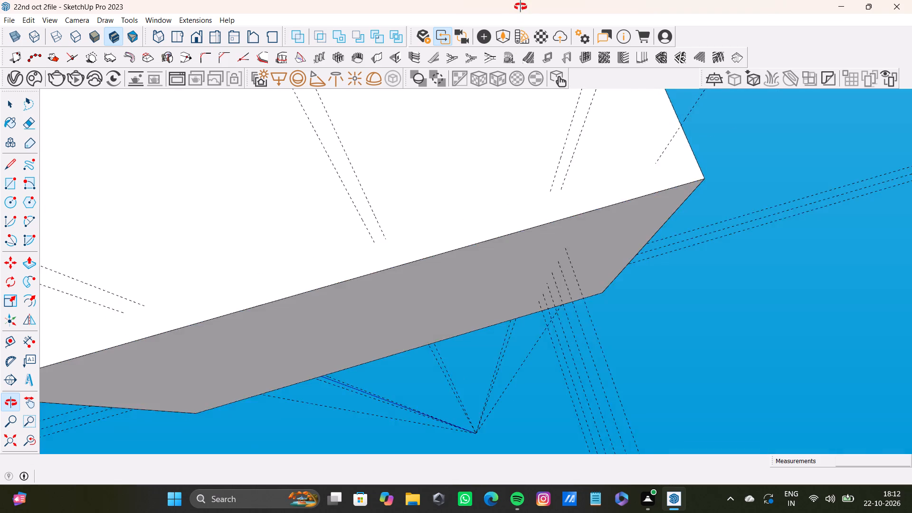
pyautogui.moveTo(521, 7); pyautogui.dragTo(627, 327, button='middle')
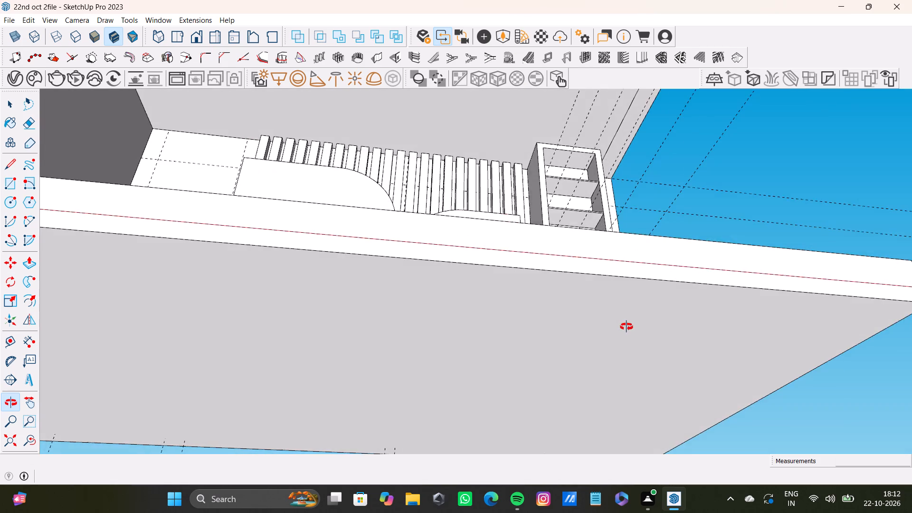
pyautogui.moveTo(627, 327); pyautogui.dragTo(563, 109, button='middle')
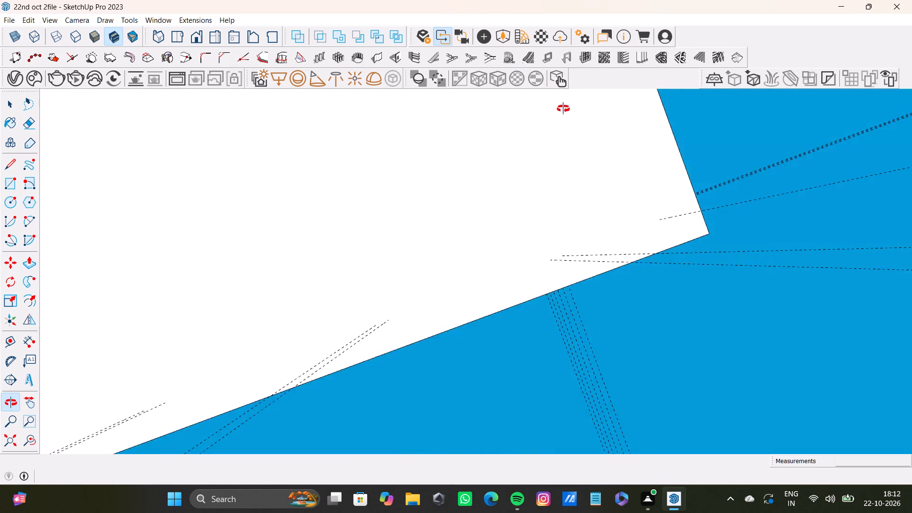
pyautogui.moveTo(563, 109); pyautogui.dragTo(270, 310, button='middle')
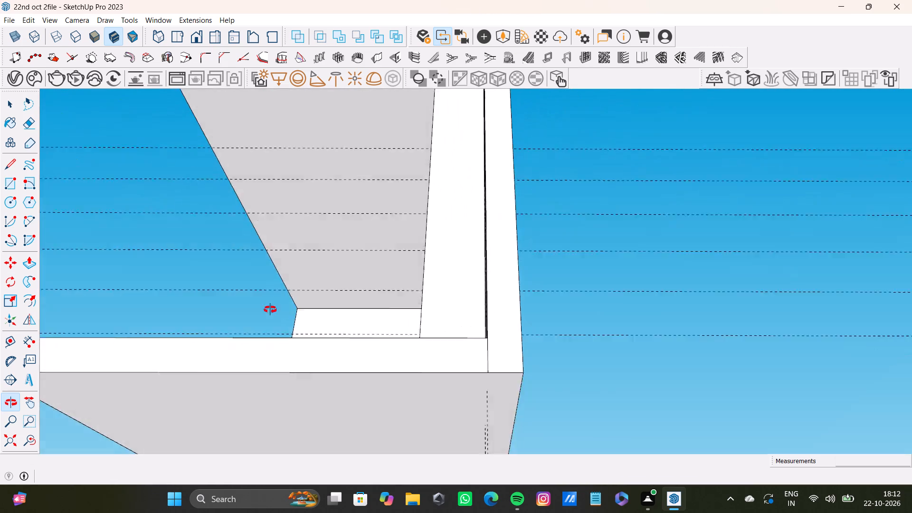
pyautogui.moveTo(270, 310); pyautogui.dragTo(564, 402, button='middle')
pyautogui.scroll(-4, 533, 371)
pyautogui.keyDown('shift'); pyautogui.moveTo(511, 362); pyautogui.dragTo(631, 380, button='middle'); pyautogui.keyUp('shift')
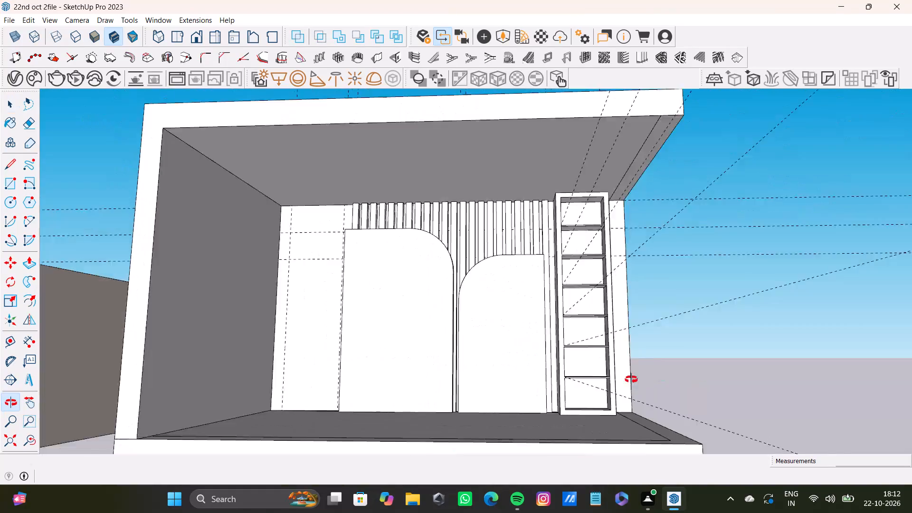
pyautogui.keyDown('shift'); pyautogui.moveTo(631, 380); pyautogui.dragTo(639, 408, button='middle'); pyautogui.keyUp('shift')
pyautogui.scroll(-1, 646, 408)
pyautogui.scroll(4, 499, 351)
pyautogui.scroll(-7, 443, 314)
pyautogui.keyDown('shift'); pyautogui.moveTo(443, 314); pyautogui.dragTo(492, 288, button='middle'); pyautogui.keyUp('shift')
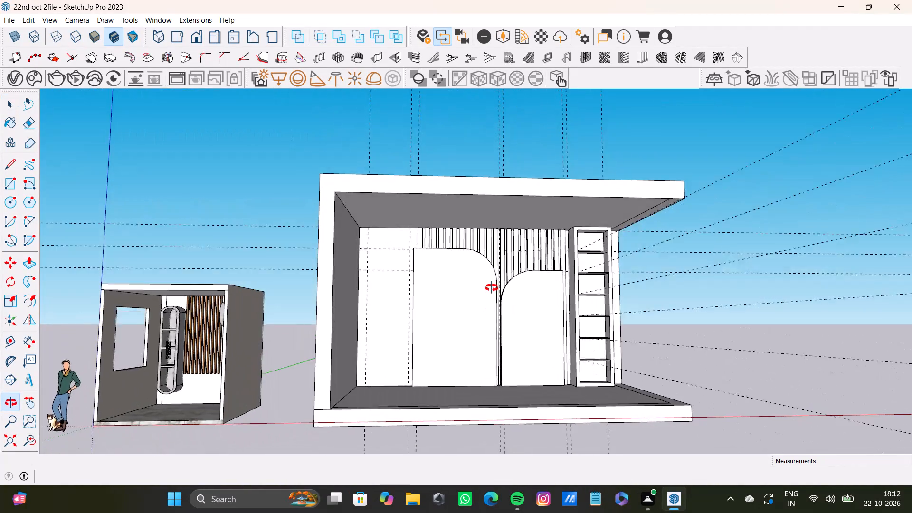
pyautogui.keyDown('shift'); pyautogui.moveTo(492, 288); pyautogui.dragTo(470, 277, button='middle'); pyautogui.keyUp('shift')
pyautogui.scroll(7, 391, 270)
pyautogui.moveTo(391, 270); pyautogui.dragTo(391, 246, button='middle')
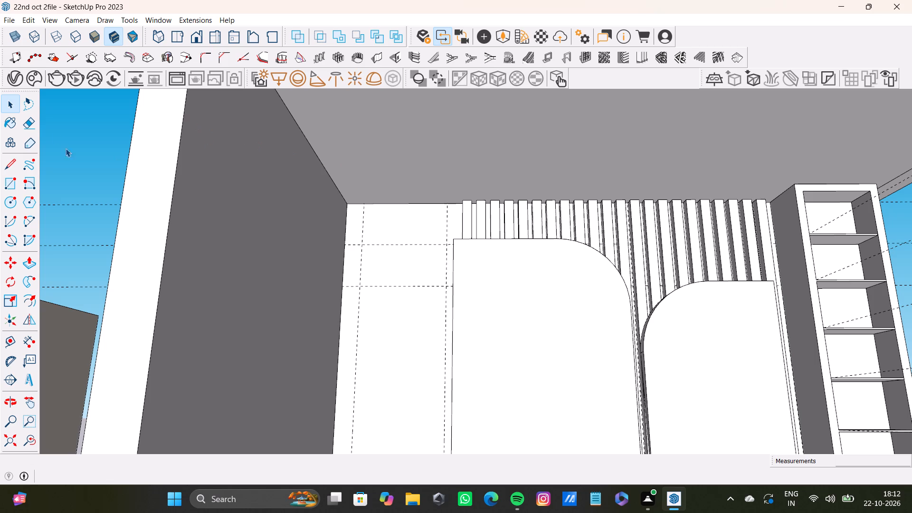
# Delete all construction guides from the model.
pyautogui.click(30, 20)
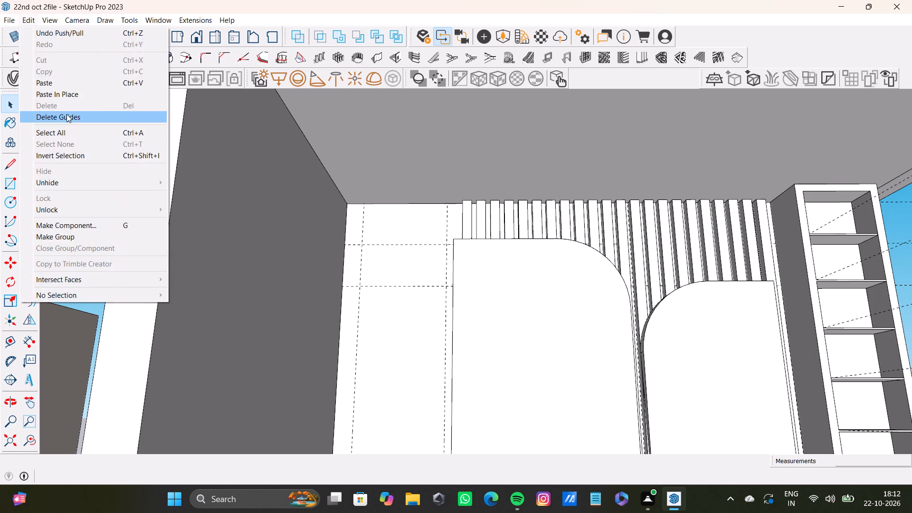
pyautogui.click(66, 115)
# Add a horizontal guide about 2' 5" below the bare back wall's top edge, and a second guide 2" beneath it.
pyautogui.moveTo(410, 231); pyautogui.dragTo(410, 258, button='middle')
pyautogui.press('t')
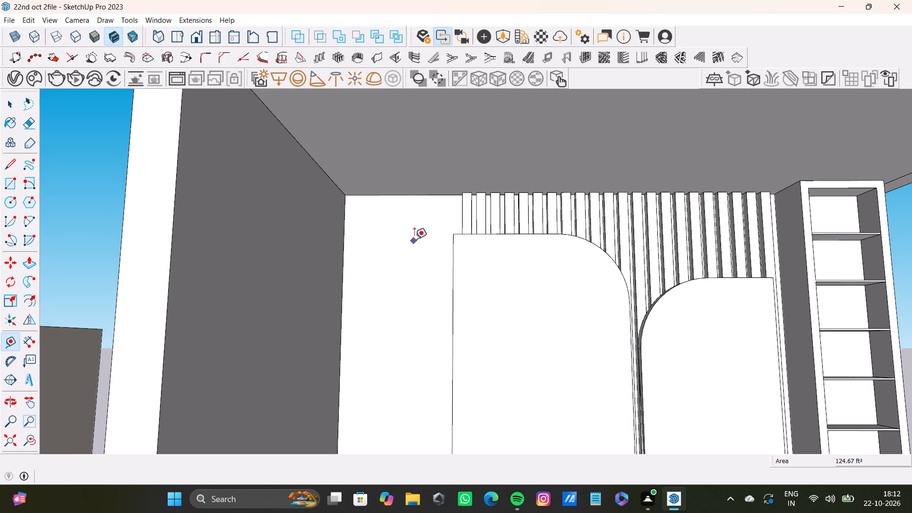
pyautogui.scroll(3, 414, 199)
pyautogui.click(414, 194)
pyautogui.scroll(-3, 411, 258)
pyautogui.moveTo(417, 278); pyautogui.dragTo(440, 277, button='middle')
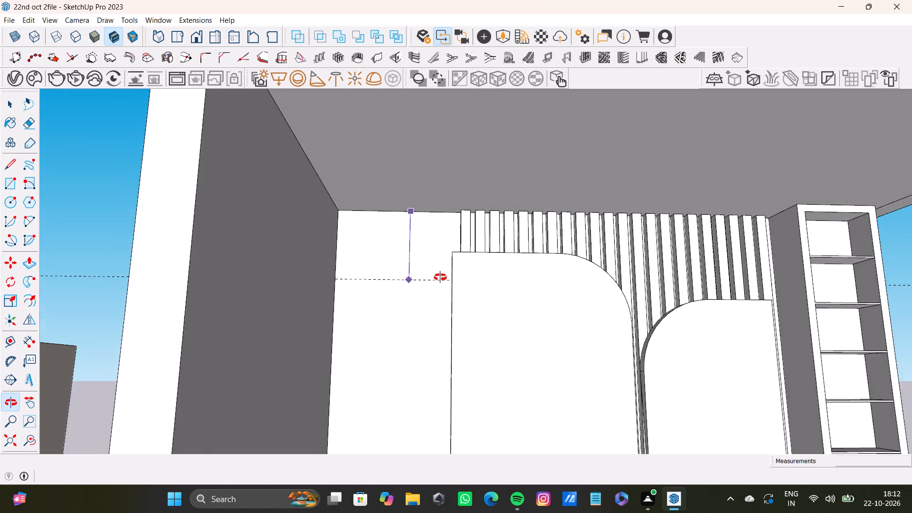
pyautogui.moveTo(440, 277); pyautogui.dragTo(408, 221, button='middle')
pyautogui.click(401, 186)
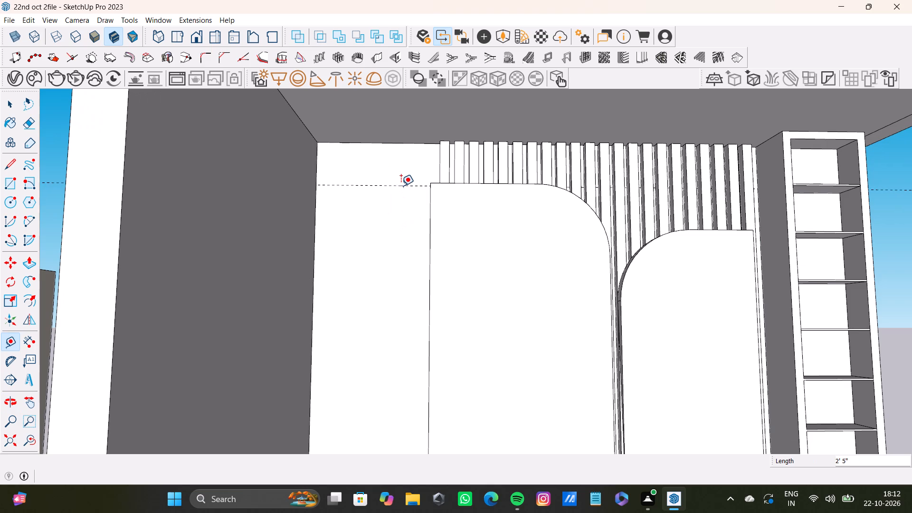
pyautogui.click(401, 184)
pyautogui.scroll(3, 391, 201)
pyautogui.keyDown('shift'); pyautogui.moveTo(391, 201); pyautogui.dragTo(374, 224, button='middle'); pyautogui.keyUp('shift')
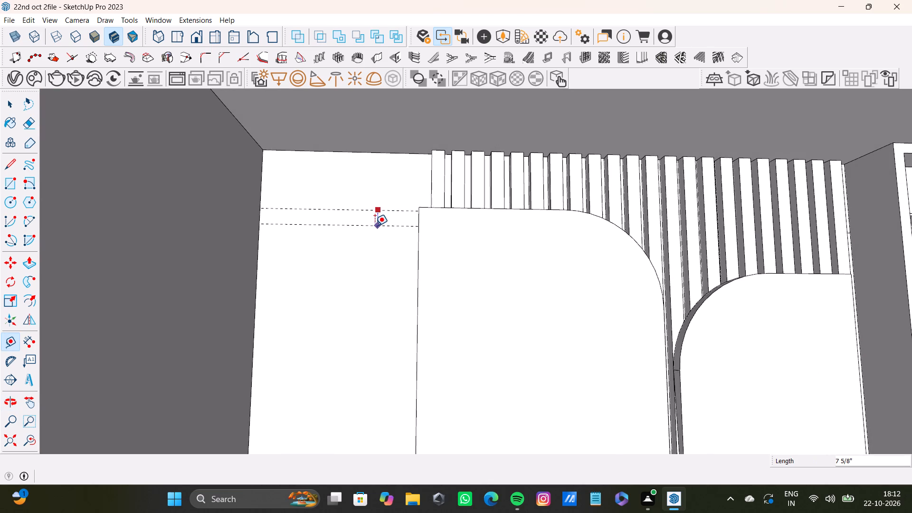
pyautogui.write('2"')
pyautogui.press('Return')
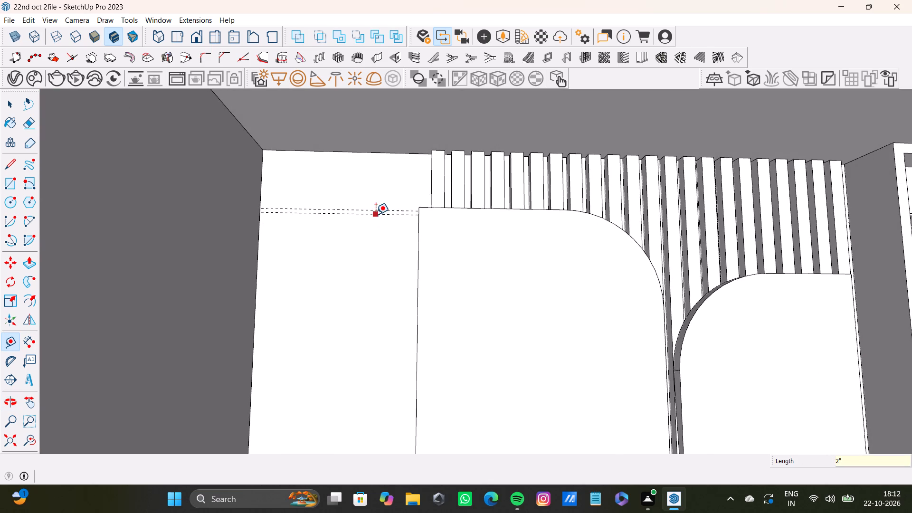
# Add a second pair of guides on the bare back wall, 3' below the first pair and 2" apart.
pyautogui.click(376, 214)
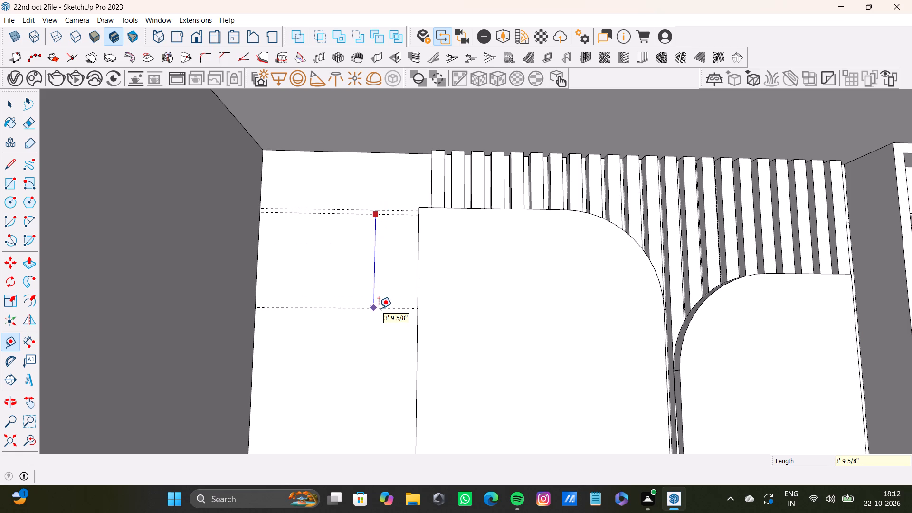
pyautogui.write("3'")
pyautogui.press('Return')
pyautogui.click(381, 288)
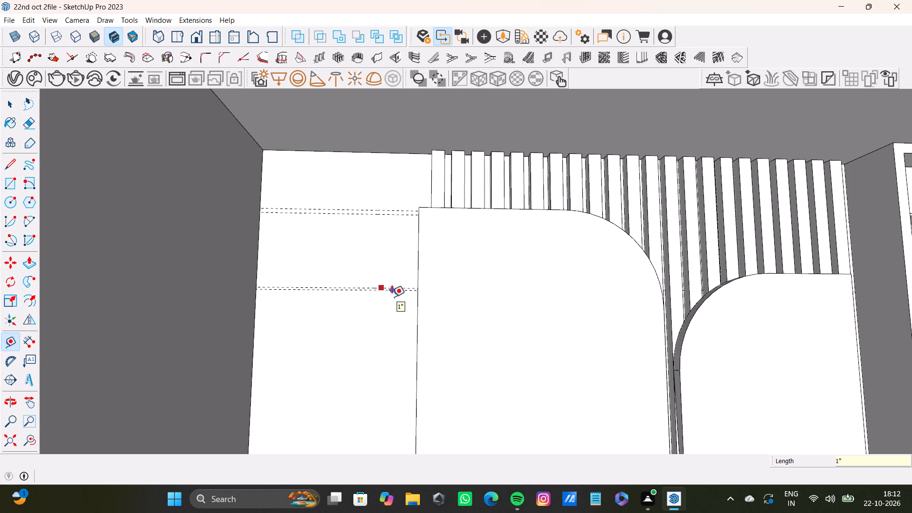
pyautogui.press('2')
pyautogui.hotkey('shift', '"')
pyautogui.press('Return')
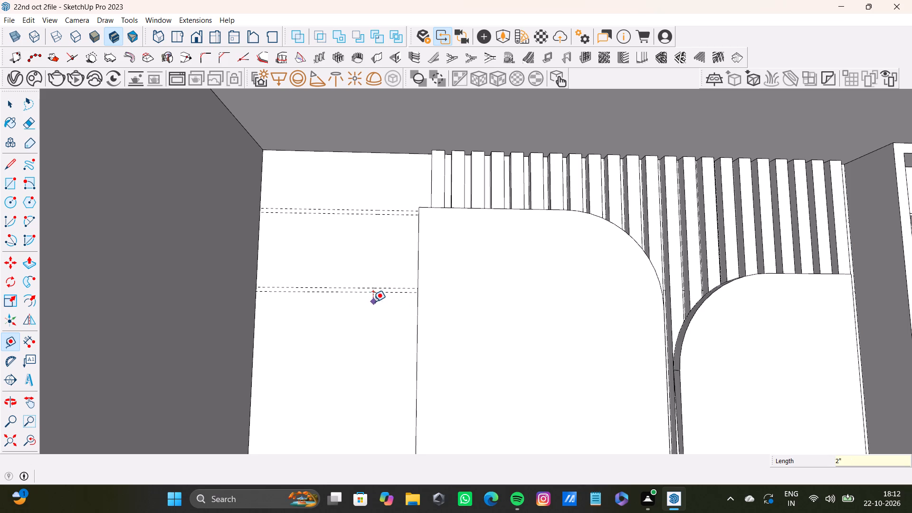
# Add a third pair of horizontal guides on the bare back wall, 3' below the second pair and 2" apart.
pyautogui.click(370, 293)
pyautogui.write("3'")
pyautogui.press('Return')
pyautogui.click(380, 368)
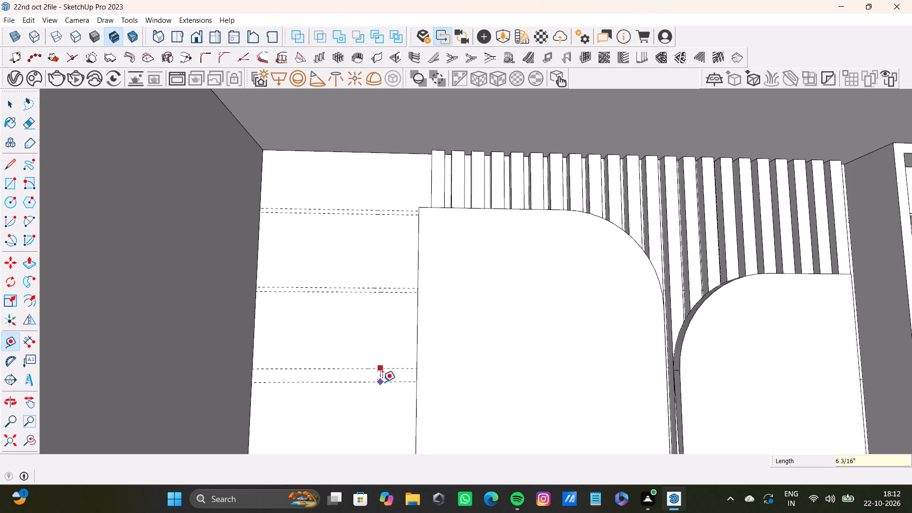
pyautogui.press('F1')
pyautogui.write('2"')
pyautogui.press('Return')
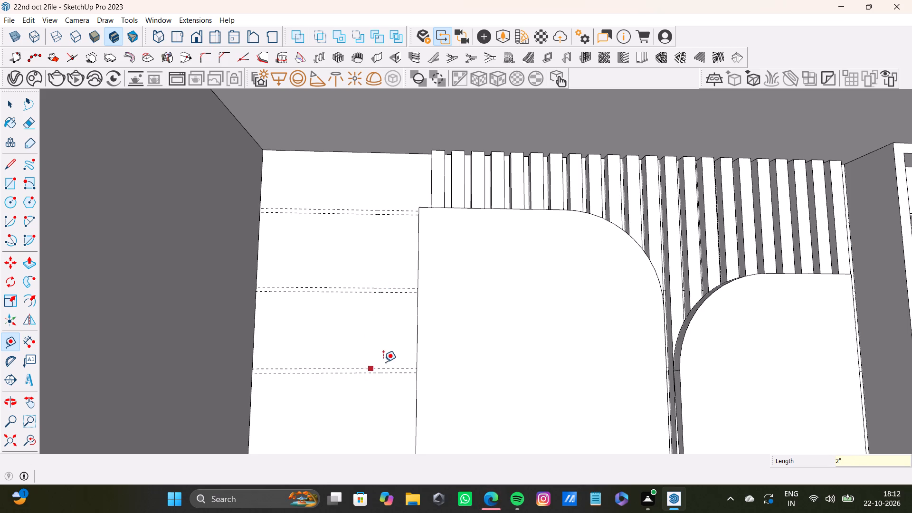
# Add a fourth pair of horizontal guides on the bare back wall, 3' below the third pair and 2" apart.
pyautogui.scroll(-3, 382, 360)
pyautogui.keyDown('shift'); pyautogui.moveTo(371, 291); pyautogui.dragTo(341, 147, button='middle'); pyautogui.keyUp('shift')
pyautogui.scroll(3, 342, 191)
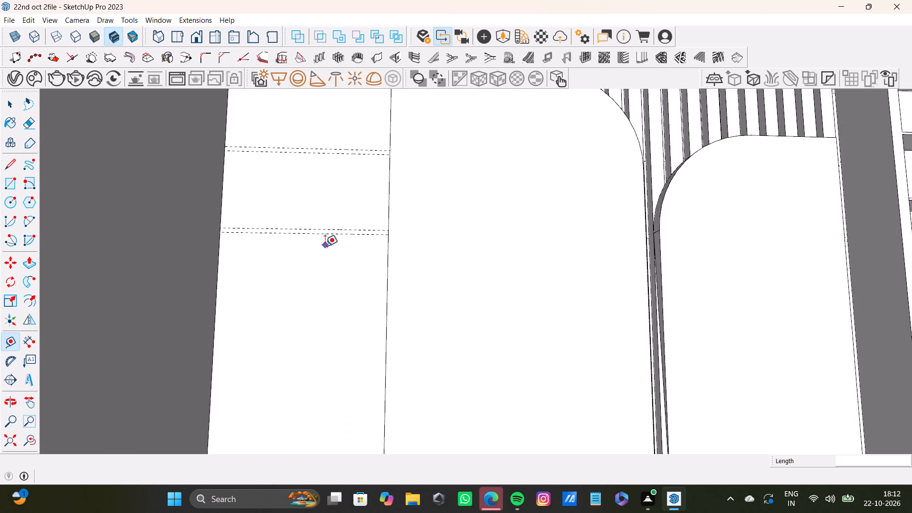
pyautogui.click(327, 233)
pyautogui.write("3'")
pyautogui.press('Return')
pyautogui.click(330, 313)
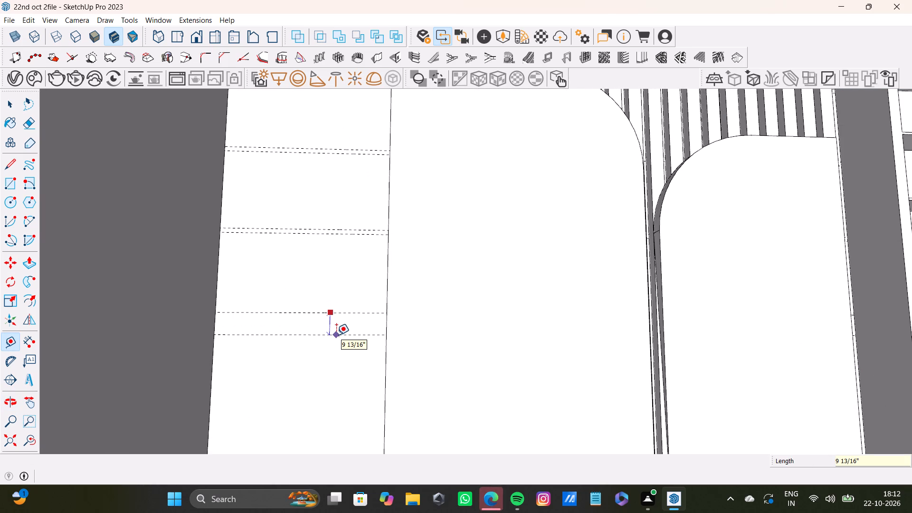
pyautogui.write('2"')
pyautogui.press('Return')
pyautogui.press('space')
# Draw a rectangle between the topmost pair of guides on the bare back wall beside the larger round-cornered panel.
pyautogui.scroll(-2, 336, 334)
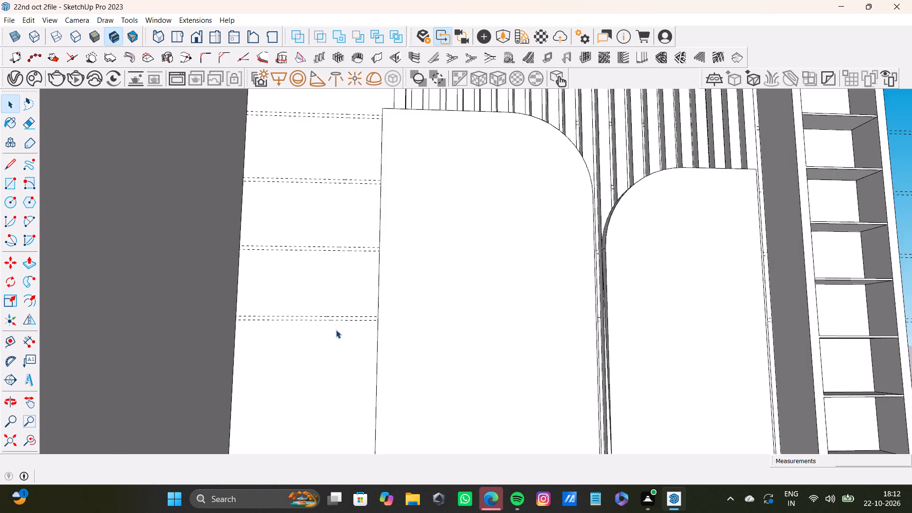
pyautogui.scroll(-4, 336, 330)
pyautogui.keyDown('shift'); pyautogui.moveTo(315, 299); pyautogui.dragTo(302, 272, button='middle'); pyautogui.keyUp('shift')
pyautogui.press('r')
pyautogui.scroll(2, 264, 201)
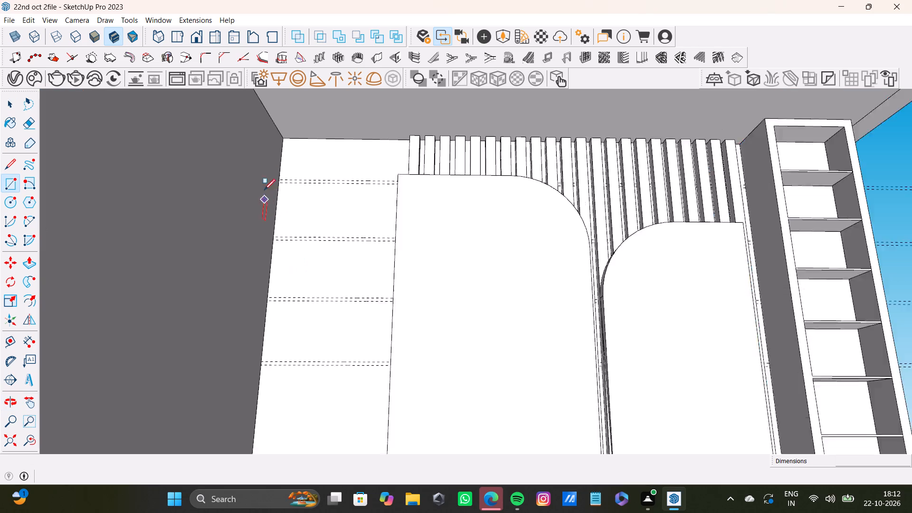
pyautogui.scroll(8, 264, 190)
pyautogui.keyDown('shift'); pyautogui.moveTo(303, 179); pyautogui.dragTo(287, 208, button='middle'); pyautogui.keyUp('shift')
pyautogui.keyDown('shift'); pyautogui.scroll(1, 287, 208); pyautogui.keyUp('shift')
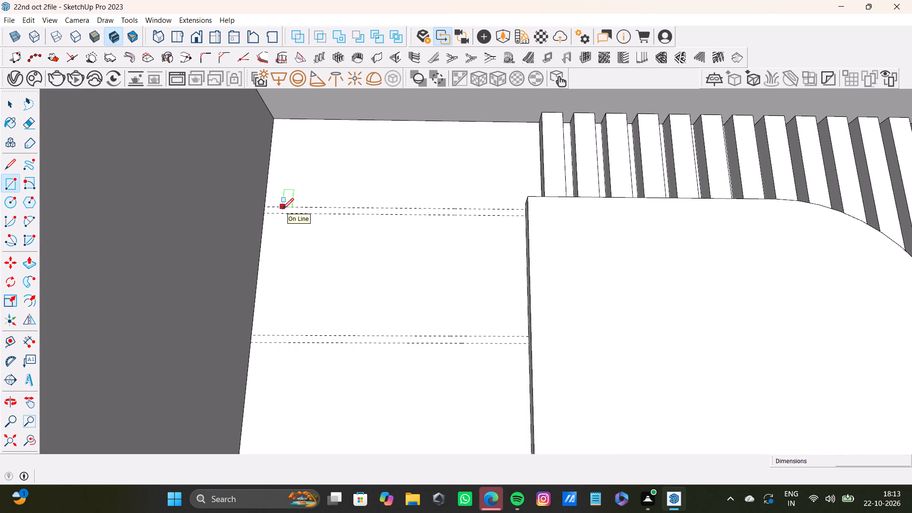
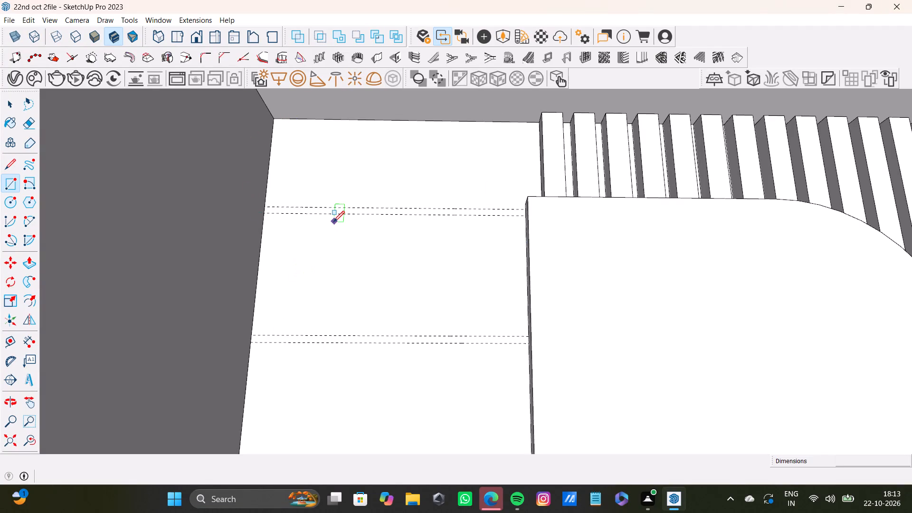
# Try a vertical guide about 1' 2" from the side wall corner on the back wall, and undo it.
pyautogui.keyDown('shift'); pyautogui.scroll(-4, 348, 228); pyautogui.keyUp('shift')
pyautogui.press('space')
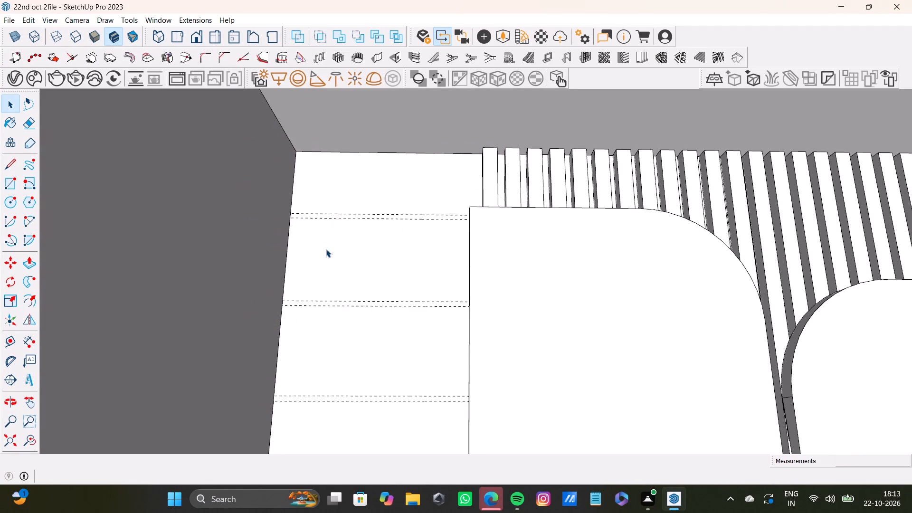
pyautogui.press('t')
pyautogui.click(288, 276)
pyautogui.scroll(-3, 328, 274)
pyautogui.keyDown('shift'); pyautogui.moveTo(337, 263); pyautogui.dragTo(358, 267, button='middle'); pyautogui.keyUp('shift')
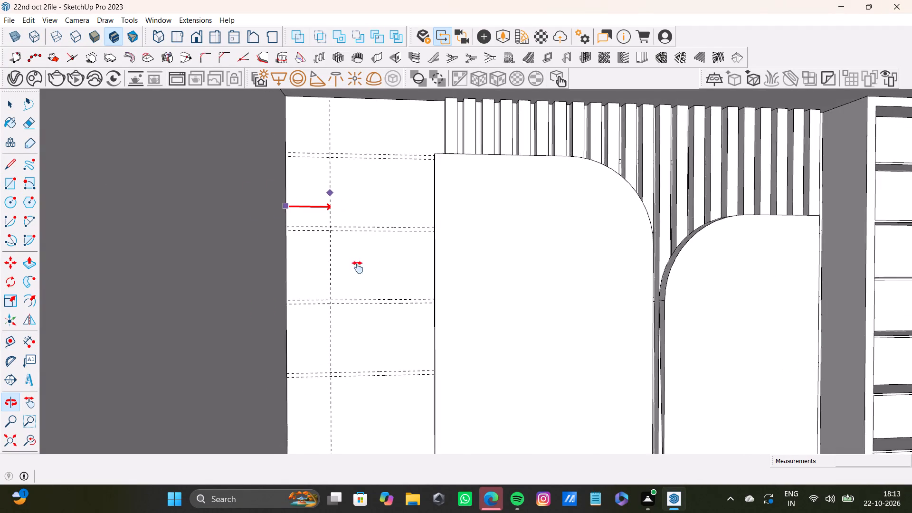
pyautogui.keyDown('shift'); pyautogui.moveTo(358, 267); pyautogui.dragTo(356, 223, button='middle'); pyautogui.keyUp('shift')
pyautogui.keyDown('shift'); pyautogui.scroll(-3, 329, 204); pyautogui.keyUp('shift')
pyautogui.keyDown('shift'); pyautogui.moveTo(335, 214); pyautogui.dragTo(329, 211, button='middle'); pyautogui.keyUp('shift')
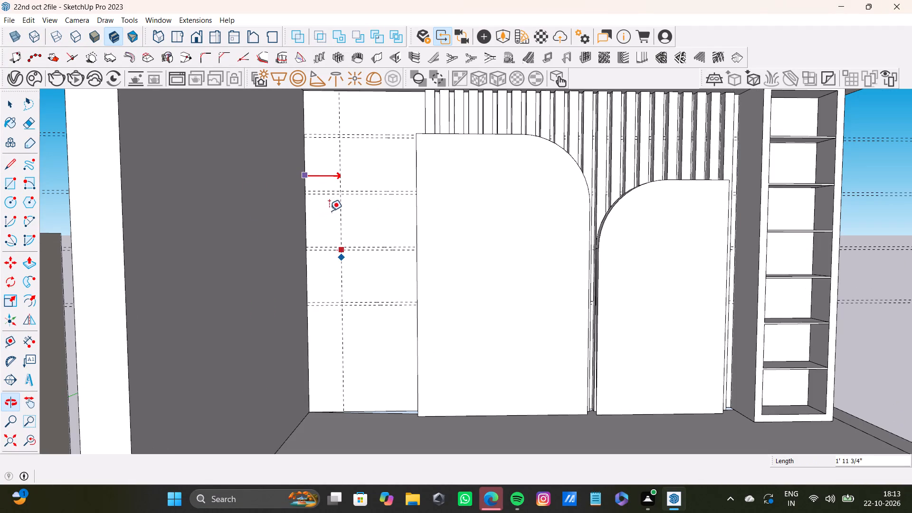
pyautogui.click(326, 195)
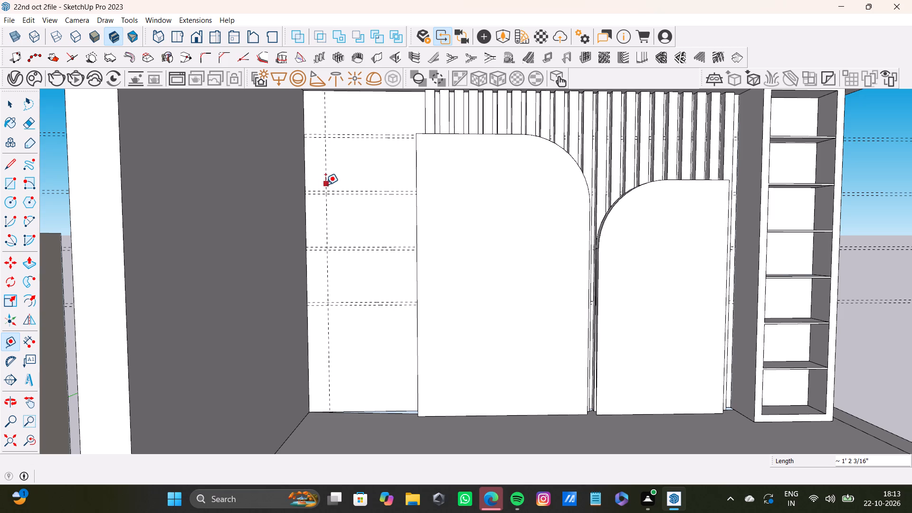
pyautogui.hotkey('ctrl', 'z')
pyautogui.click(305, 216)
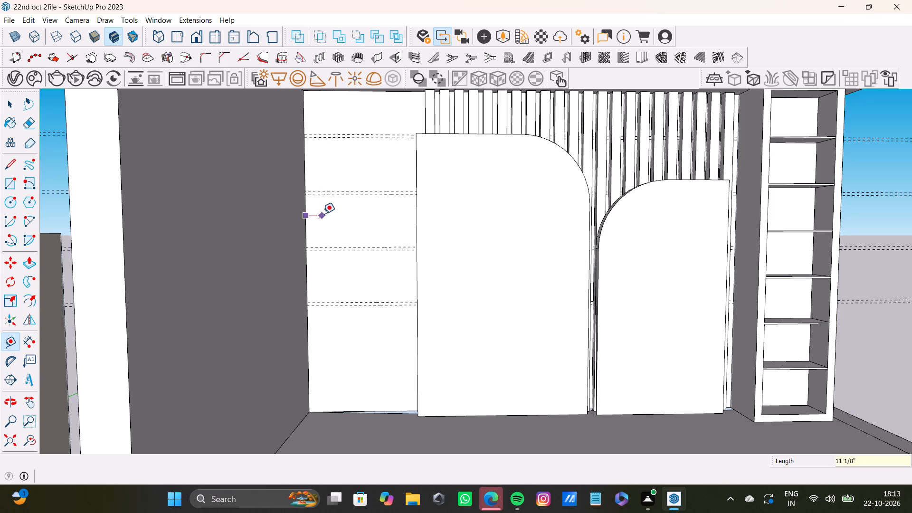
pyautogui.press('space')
# Place two vertical guides on the back wall, one about 8 3/4" from the side wall corner and one near the large arched panel.
pyautogui.press('t')
pyautogui.click(309, 262)
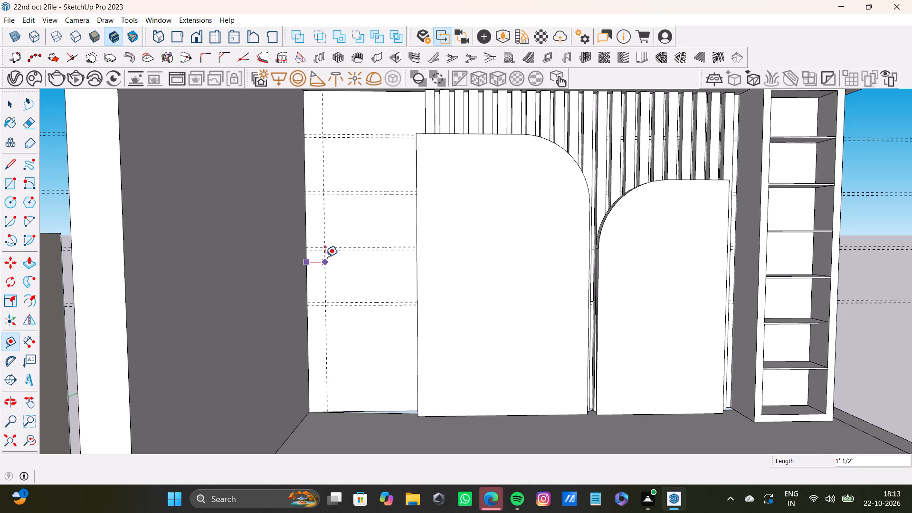
pyautogui.click(319, 254)
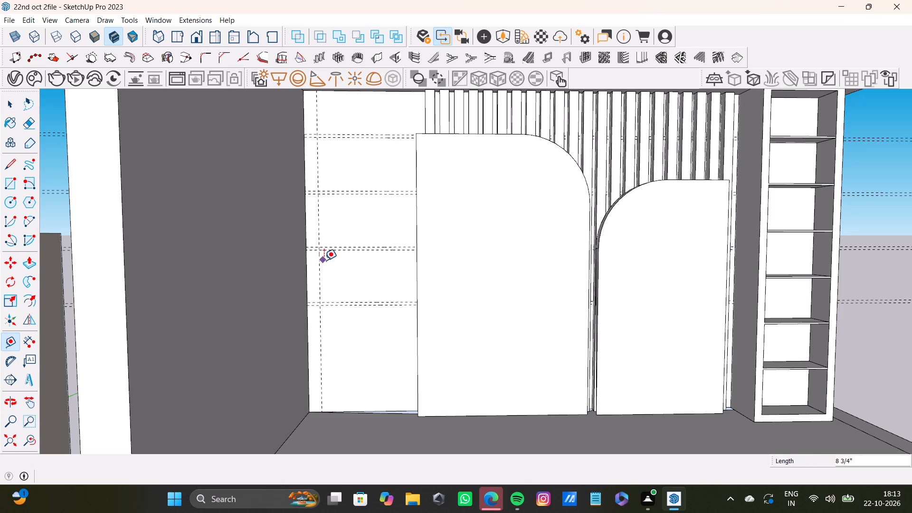
pyautogui.click(324, 260)
pyautogui.press('space')
pyautogui.press('t')
pyautogui.click(318, 277)
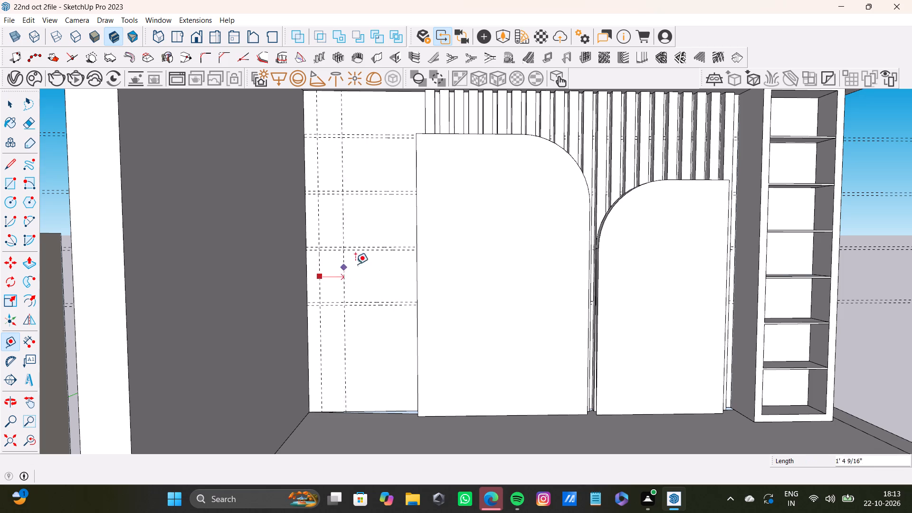
pyautogui.click(403, 260)
# Draw a shelf rectangle about 4' 10" by 2" between the vertical guides on the topmost pair of horizontal guides.
pyautogui.scroll(-3, 398, 259)
pyautogui.moveTo(398, 259); pyautogui.dragTo(412, 234, button='middle')
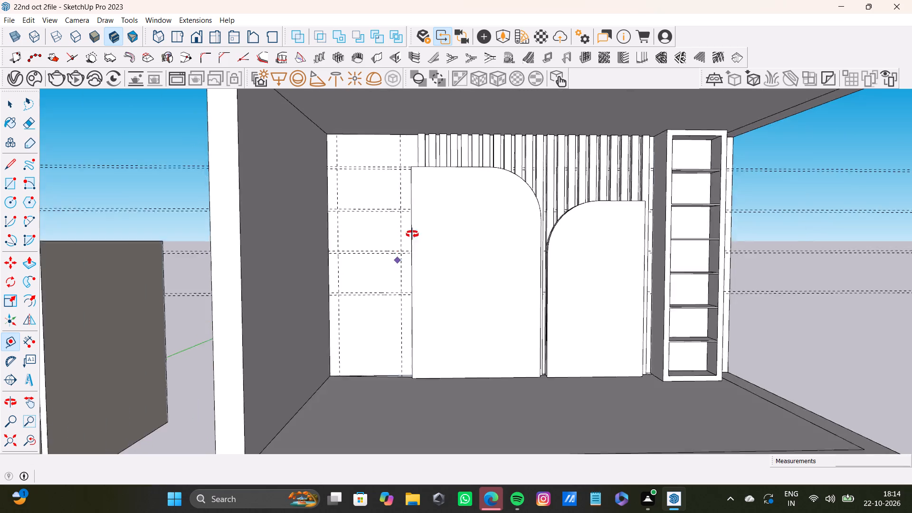
pyautogui.moveTo(412, 234); pyautogui.dragTo(366, 267, button='middle')
pyautogui.press('r')
pyautogui.scroll(7, 365, 221)
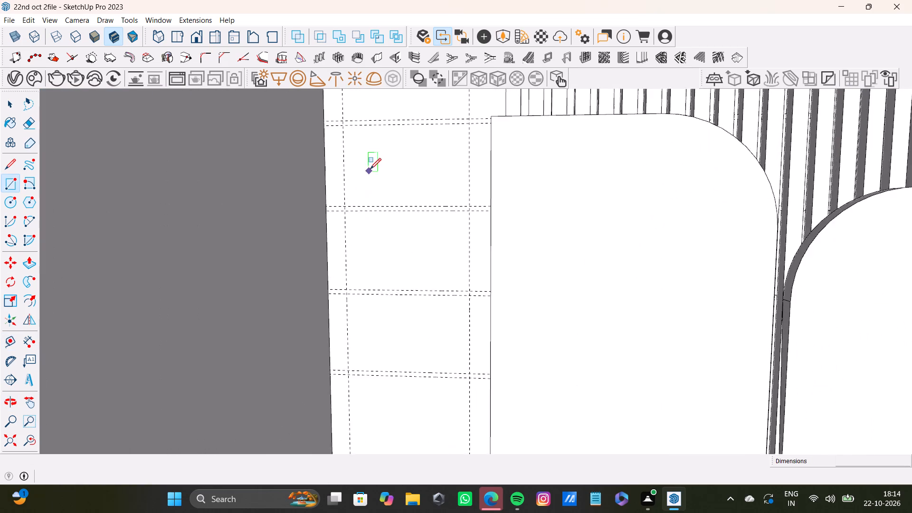
pyautogui.keyDown('shift'); pyautogui.moveTo(370, 169); pyautogui.dragTo(372, 145, button='middle'); pyautogui.keyUp('shift')
pyautogui.scroll(3, 344, 131)
pyautogui.keyDown('shift'); pyautogui.moveTo(351, 128); pyautogui.dragTo(364, 124, button='middle'); pyautogui.keyUp('shift')
pyautogui.scroll(6, 365, 179)
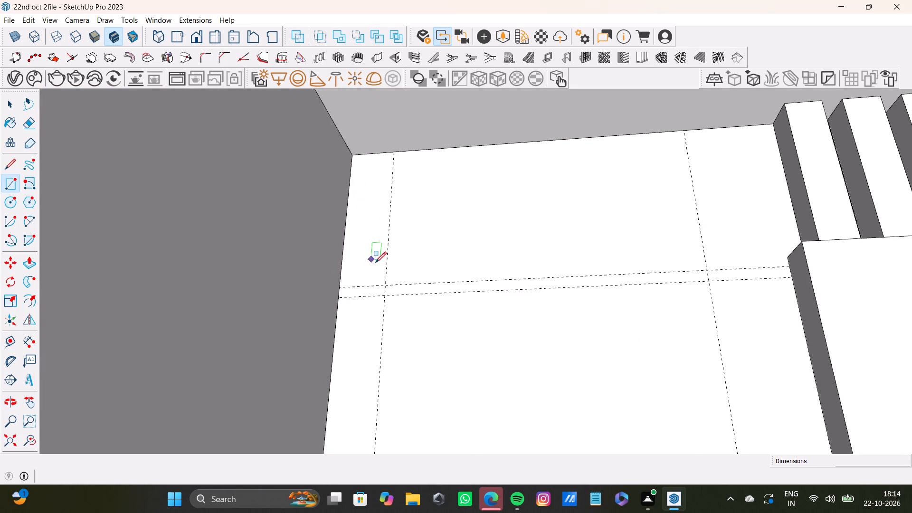
pyautogui.scroll(2, 375, 263)
pyautogui.click(389, 291)
pyautogui.keyDown('shift'); pyautogui.scroll(-3, 527, 298); pyautogui.keyUp('shift')
pyautogui.keyDown('shift'); pyautogui.moveTo(684, 287); pyautogui.dragTo(553, 281, button='middle'); pyautogui.keyUp('shift')
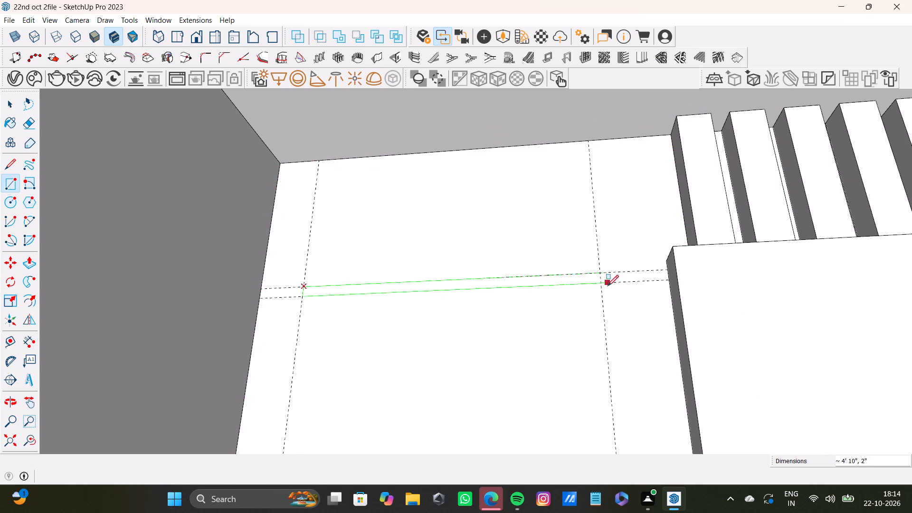
pyautogui.click(601, 285)
# Draw matching shelf rectangles between the vertical guides on the three lower pairs of horizontal guides.
pyautogui.scroll(-4, 601, 285)
pyautogui.keyDown('shift'); pyautogui.moveTo(599, 285); pyautogui.dragTo(579, 216, button='middle'); pyautogui.keyUp('shift')
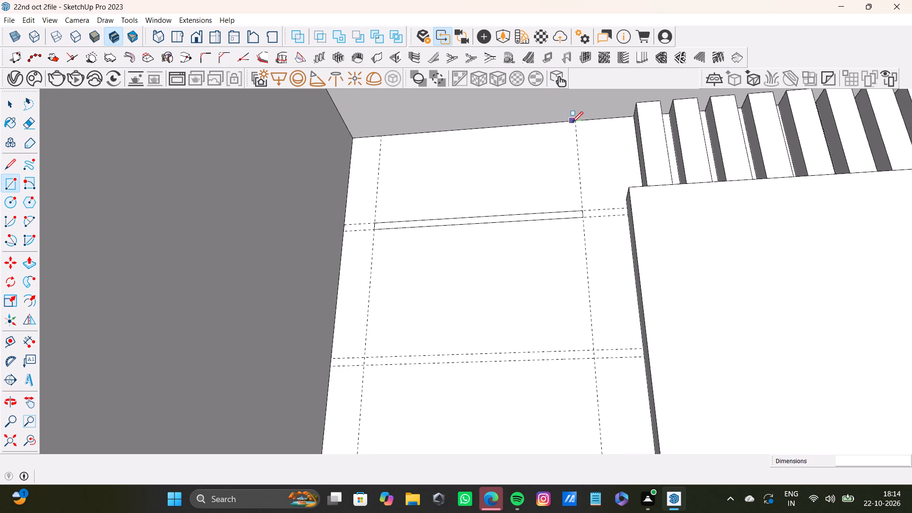
pyautogui.scroll(5, 371, 381)
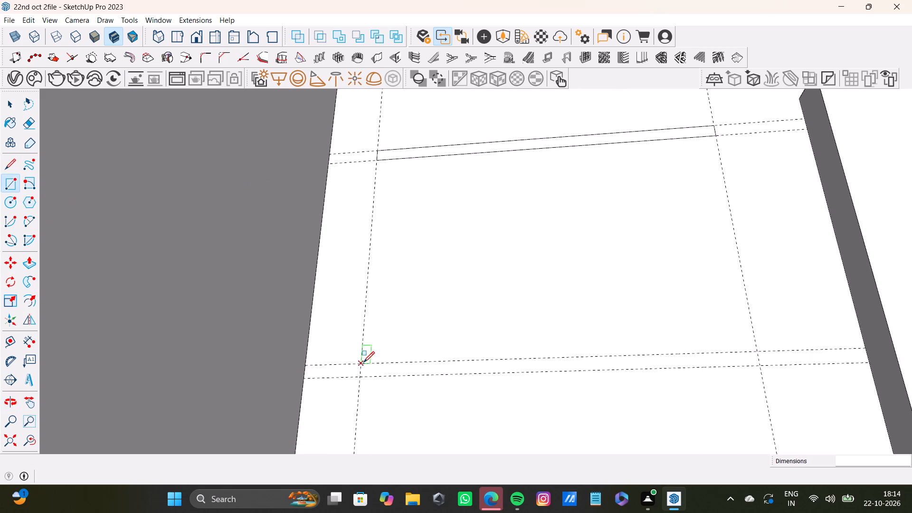
pyautogui.click(363, 362)
pyautogui.click(761, 363)
pyautogui.scroll(-3, 739, 368)
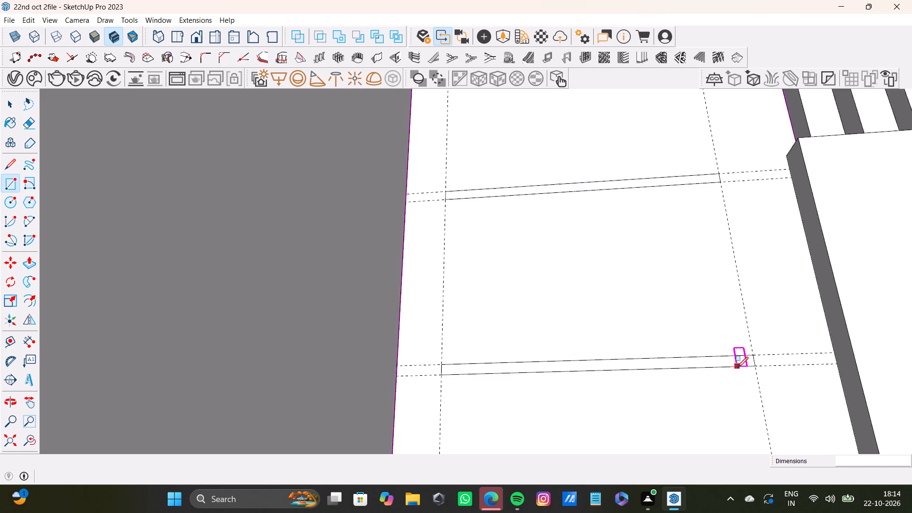
pyautogui.keyDown('shift'); pyautogui.moveTo(737, 368); pyautogui.dragTo(525, 131, button='middle'); pyautogui.keyUp('shift')
pyautogui.moveTo(213, 339); pyautogui.dragTo(218, 339)
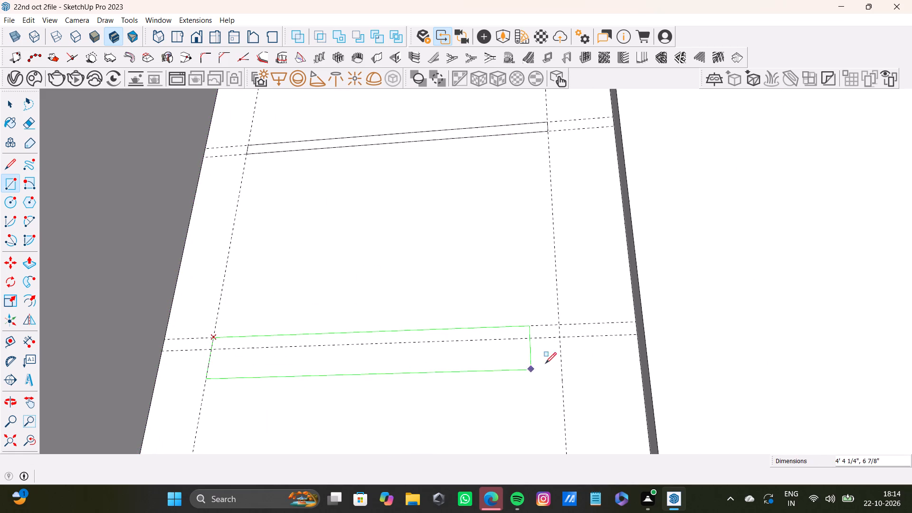
pyautogui.click(561, 340)
pyautogui.keyDown('shift'); pyautogui.moveTo(541, 377); pyautogui.dragTo(498, 159, button='middle'); pyautogui.keyUp('shift')
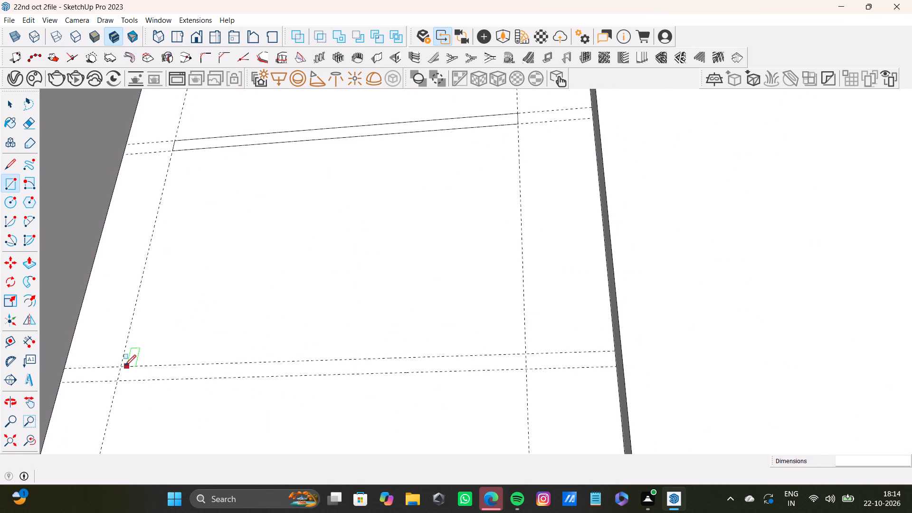
pyautogui.moveTo(123, 366); pyautogui.dragTo(134, 369)
pyautogui.click(525, 370)
# Push/Pull the topmost shelf rectangle out from the back wall by about 1' 3/4".
pyautogui.keyDown('shift'); pyautogui.moveTo(515, 380); pyautogui.dragTo(533, 142, button='middle'); pyautogui.keyUp('shift')
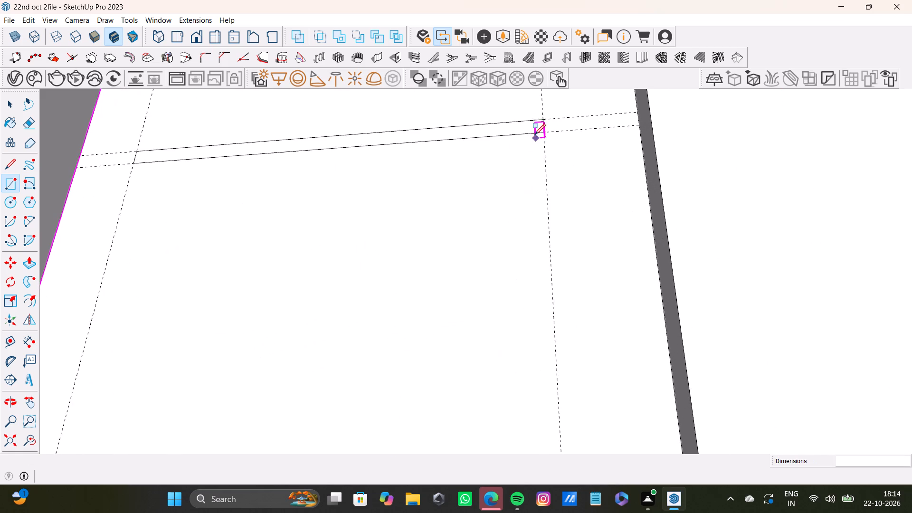
pyautogui.scroll(-6, 254, 360)
pyautogui.keyDown('shift'); pyautogui.moveTo(276, 367); pyautogui.dragTo(424, 199, button='middle'); pyautogui.keyUp('shift')
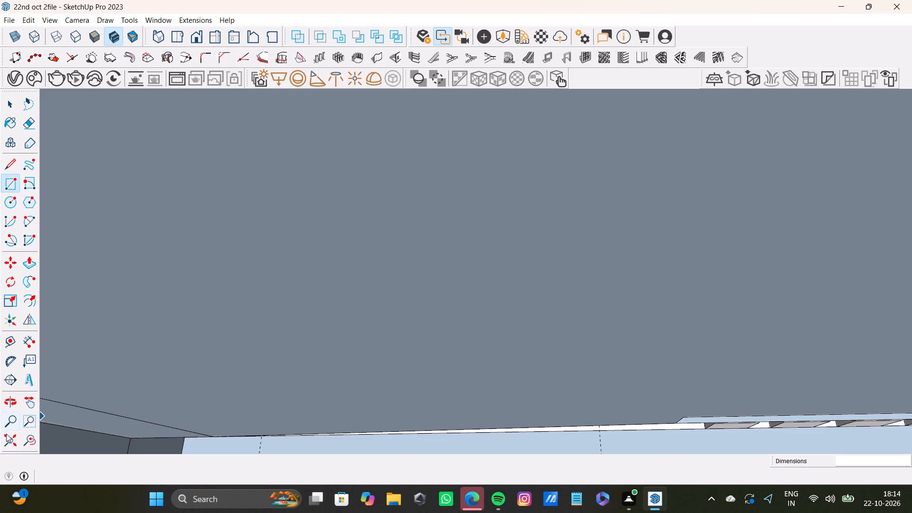
pyautogui.click(28, 442)
pyautogui.click(12, 437)
pyautogui.moveTo(247, 355); pyautogui.dragTo(248, 424, button='middle')
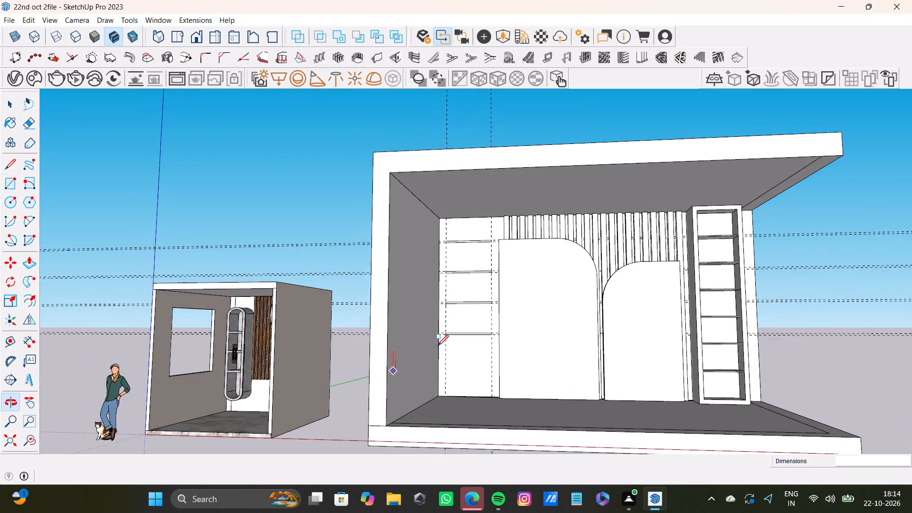
pyautogui.keyDown('shift'); pyautogui.scroll(3, 455, 320); pyautogui.keyUp('shift')
pyautogui.keyDown('shift'); pyautogui.moveTo(476, 242); pyautogui.dragTo(320, 276, button='middle'); pyautogui.keyUp('shift')
pyautogui.press('space')
pyautogui.scroll(10, 311, 247)
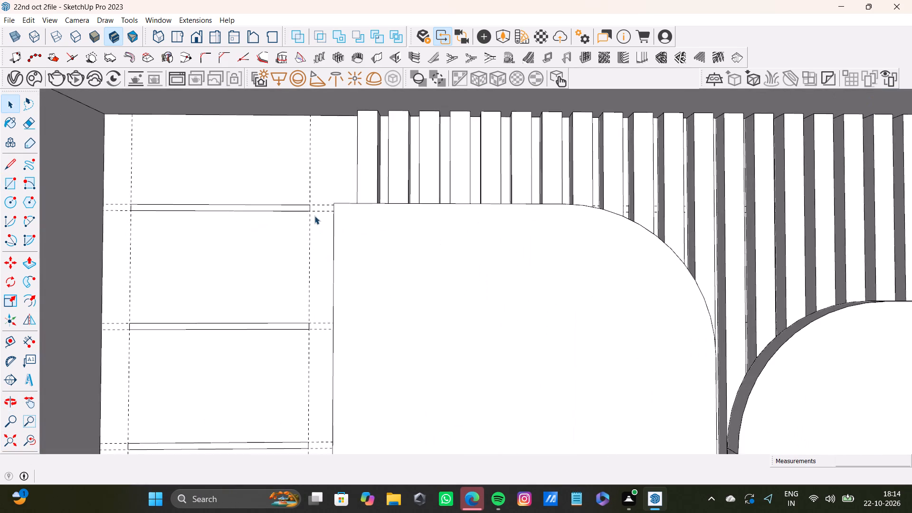
pyautogui.moveTo(314, 216); pyautogui.dragTo(393, 274, button='middle')
pyautogui.scroll(3, 273, 218)
pyautogui.click(276, 210)
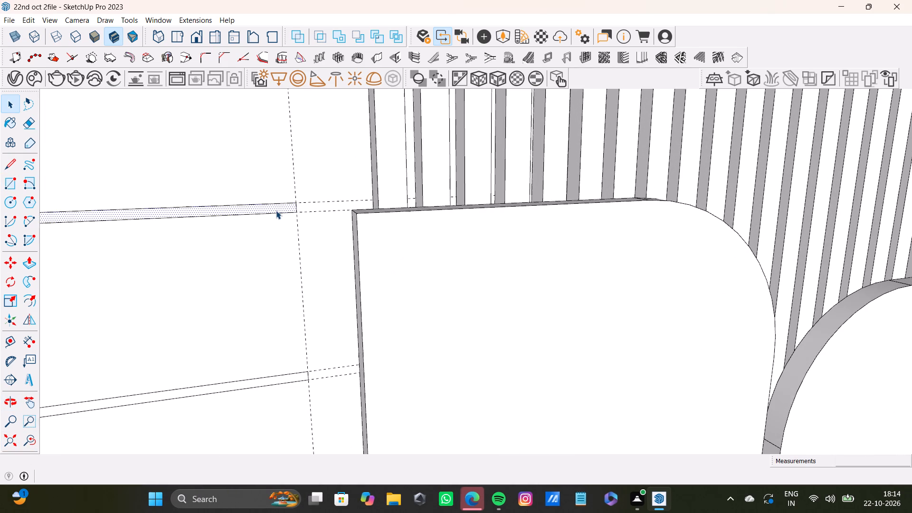
pyautogui.press('p')
pyautogui.moveTo(279, 210); pyautogui.dragTo(359, 238)
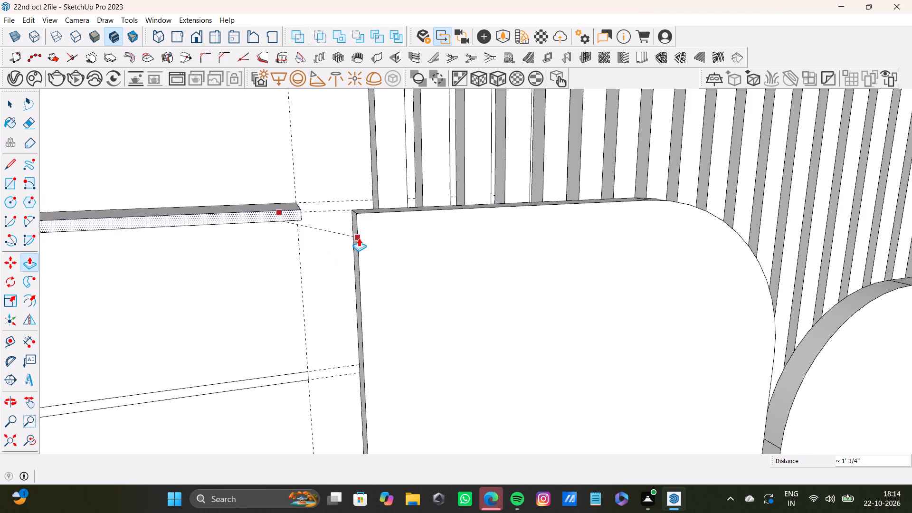
pyautogui.moveTo(359, 238); pyautogui.dragTo(358, 243)
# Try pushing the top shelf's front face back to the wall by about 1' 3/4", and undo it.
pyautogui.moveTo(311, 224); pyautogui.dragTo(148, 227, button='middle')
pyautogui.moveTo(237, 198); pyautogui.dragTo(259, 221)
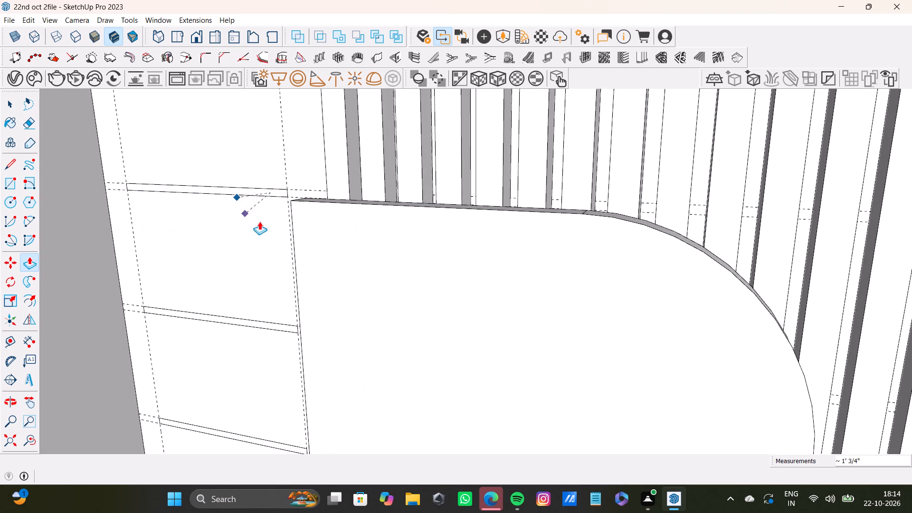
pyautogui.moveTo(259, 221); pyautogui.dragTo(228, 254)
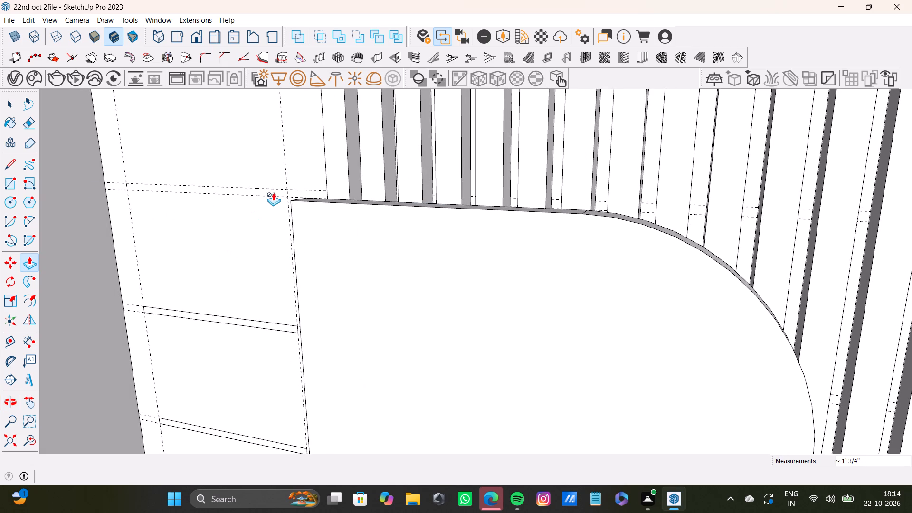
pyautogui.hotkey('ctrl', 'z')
# Pull the top shelf's front face out a further 1' 2 9/16".
pyautogui.moveTo(251, 195); pyautogui.dragTo(205, 195)
# Push/Pull the second shelf rectangle out from the wall to match the top shelf's depth.
pyautogui.scroll(-7, 196, 217)
pyautogui.moveTo(195, 224); pyautogui.dragTo(226, 183, button='middle')
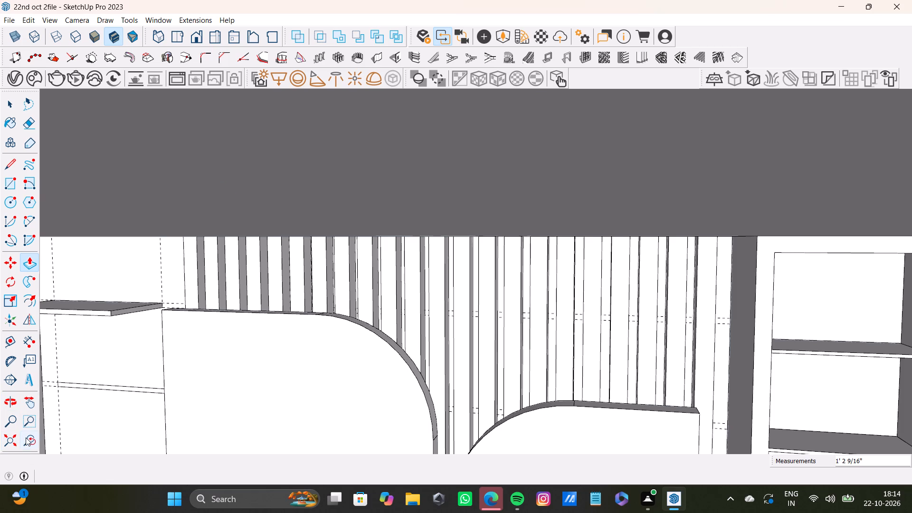
pyautogui.click(26, 437)
pyautogui.click(9, 432)
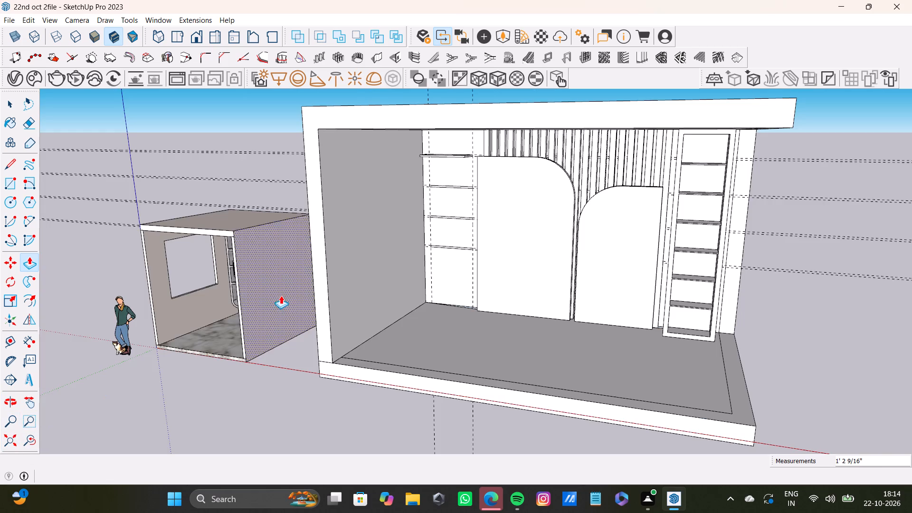
pyautogui.moveTo(287, 291); pyautogui.dragTo(228, 229, button='middle')
pyautogui.scroll(6, 381, 191)
pyautogui.moveTo(393, 155); pyautogui.dragTo(377, 109, button='middle')
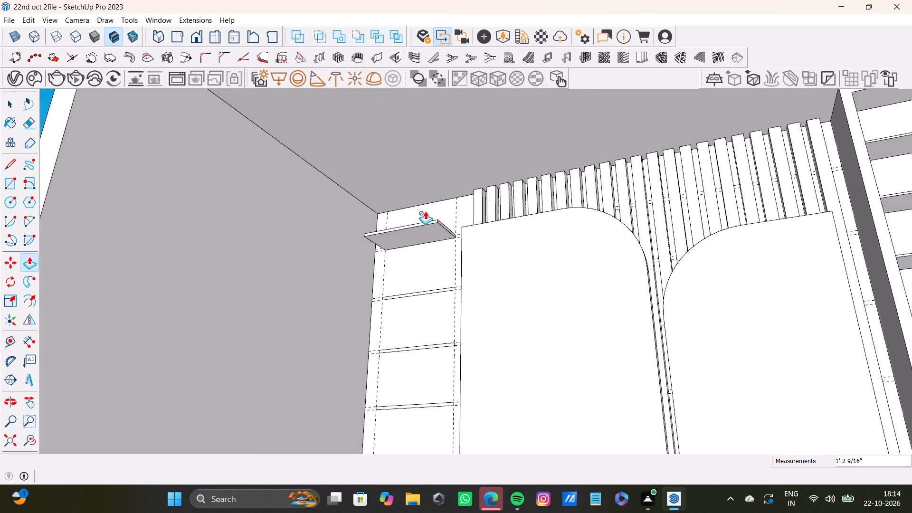
pyautogui.scroll(3, 425, 211)
pyautogui.moveTo(454, 243); pyautogui.dragTo(472, 251, button='middle')
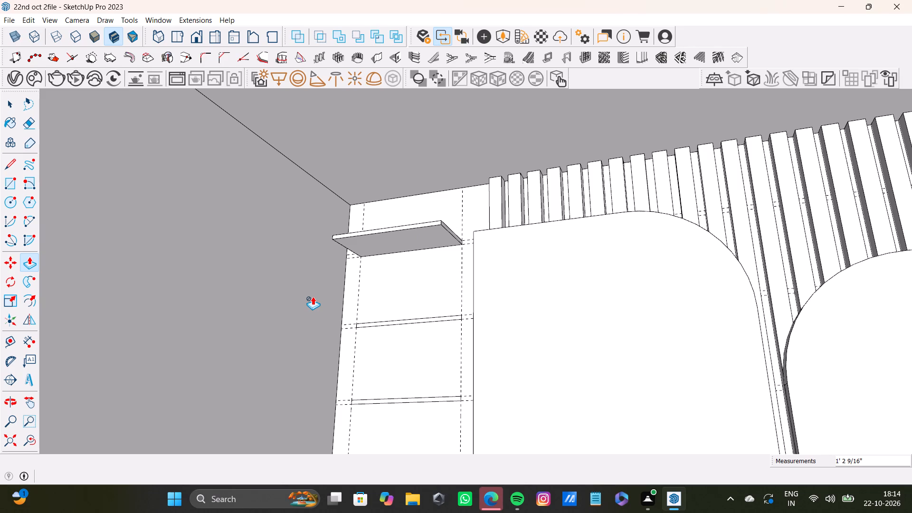
pyautogui.scroll(-5, 374, 341)
pyautogui.keyDown('shift'); pyautogui.moveTo(414, 339); pyautogui.dragTo(392, 385, button='middle'); pyautogui.keyUp('shift')
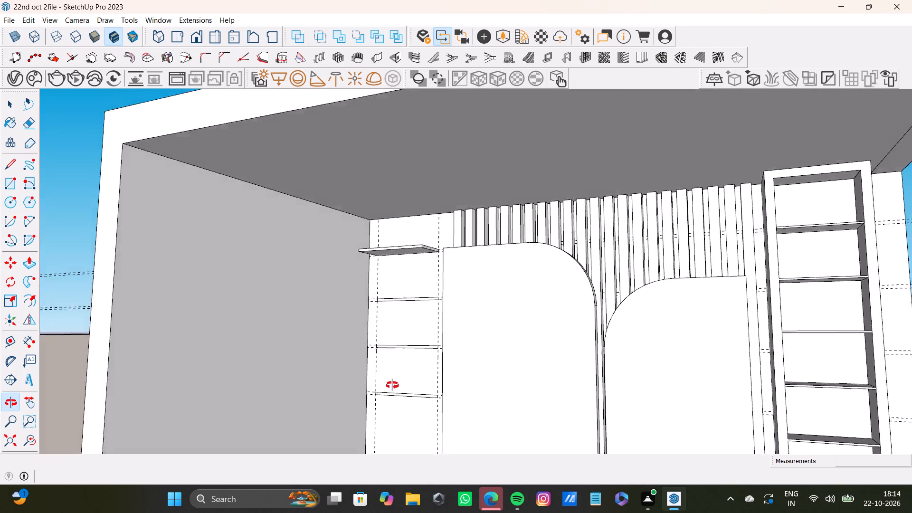
pyautogui.keyDown('shift'); pyautogui.moveTo(392, 385); pyautogui.dragTo(417, 391, button='middle'); pyautogui.keyUp('shift')
pyautogui.scroll(6, 400, 288)
pyautogui.press('space')
pyautogui.click(433, 298)
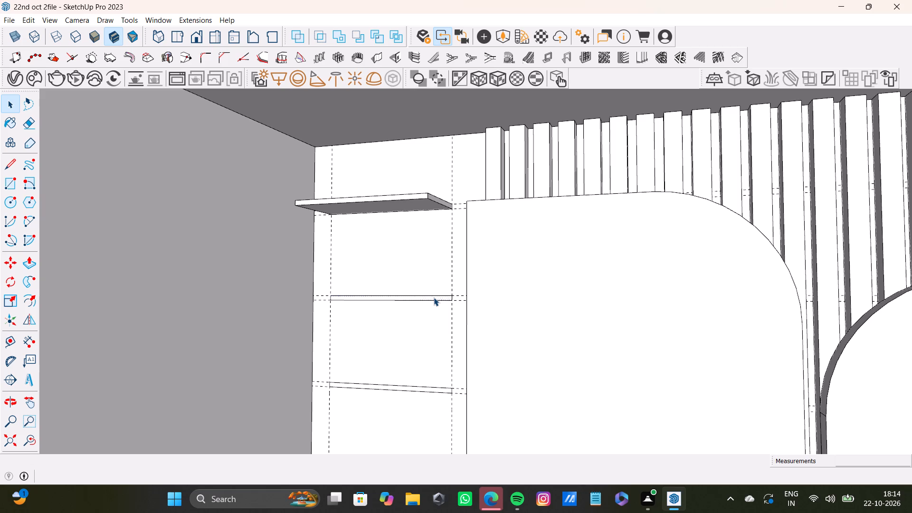
pyautogui.press('p')
pyautogui.moveTo(437, 296); pyautogui.dragTo(404, 203)
# Push/Pull the third shelf rectangle out from the wall to match the second shelf's depth.
pyautogui.scroll(-3, 425, 267)
pyautogui.moveTo(439, 300); pyautogui.dragTo(396, 314, button='middle')
pyautogui.press('space')
pyautogui.scroll(4, 448, 354)
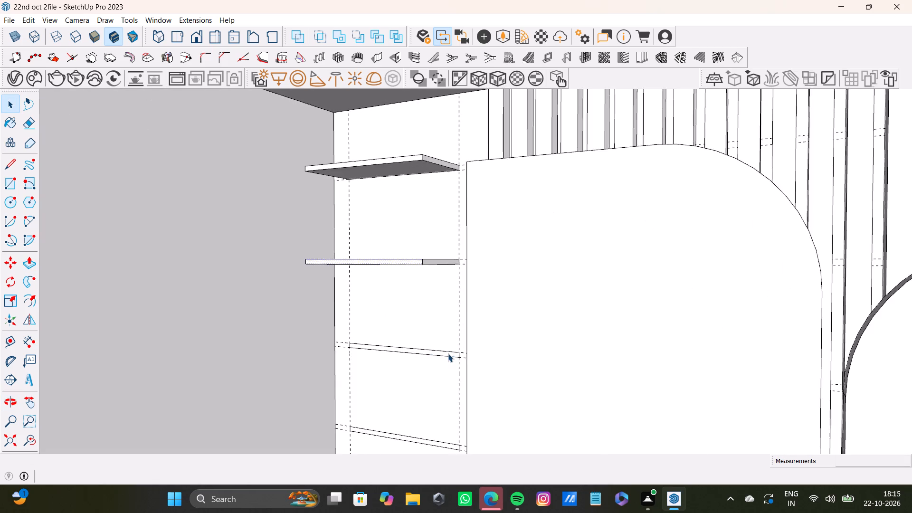
pyautogui.scroll(2, 448, 353)
pyautogui.click(448, 355)
pyautogui.press('p')
pyautogui.moveTo(448, 355); pyautogui.dragTo(399, 262)
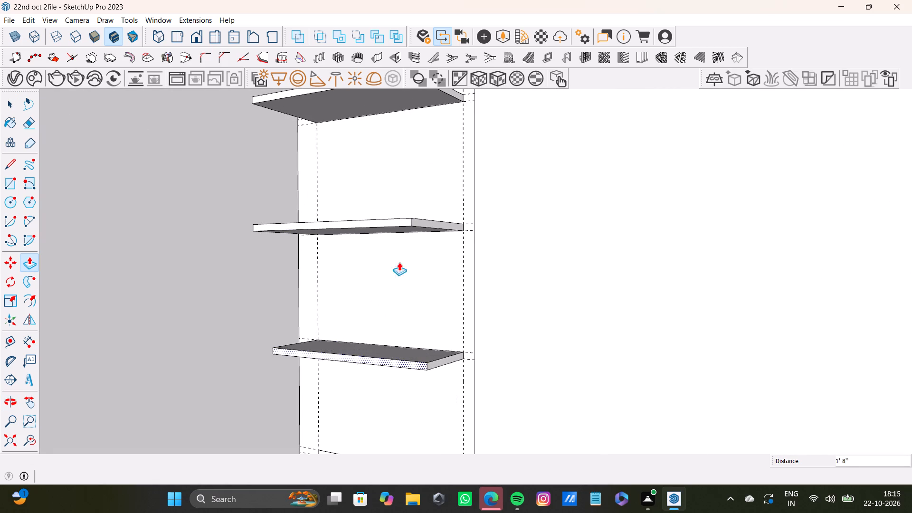
pyautogui.moveTo(399, 262); pyautogui.dragTo(393, 230)
# Push/Pull the bottom shelf rectangle out from the wall to match the third shelf's depth.
pyautogui.scroll(-3, 449, 306)
pyautogui.keyDown('shift'); pyautogui.moveTo(452, 326); pyautogui.dragTo(391, 199, button='middle'); pyautogui.keyUp('shift')
pyautogui.scroll(2, 378, 280)
pyautogui.press('space')
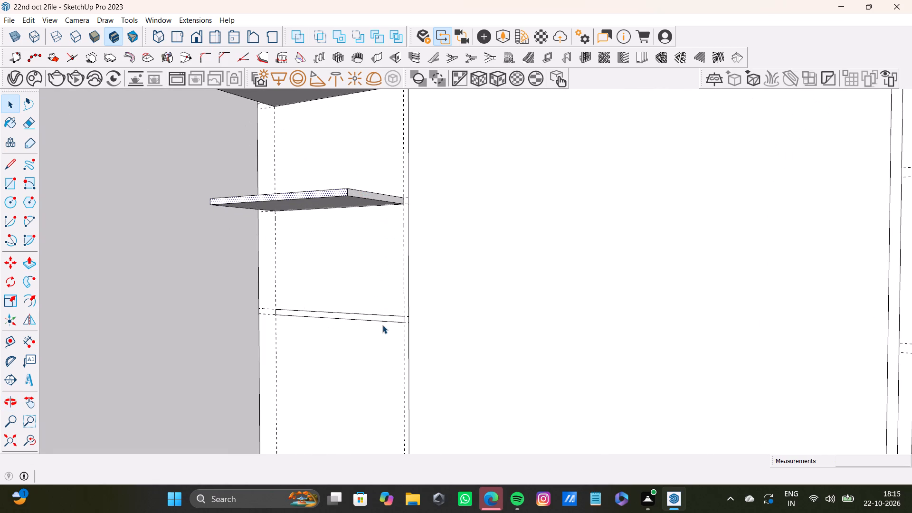
pyautogui.click(386, 320)
pyautogui.press('p')
pyautogui.moveTo(386, 320); pyautogui.dragTo(348, 208)
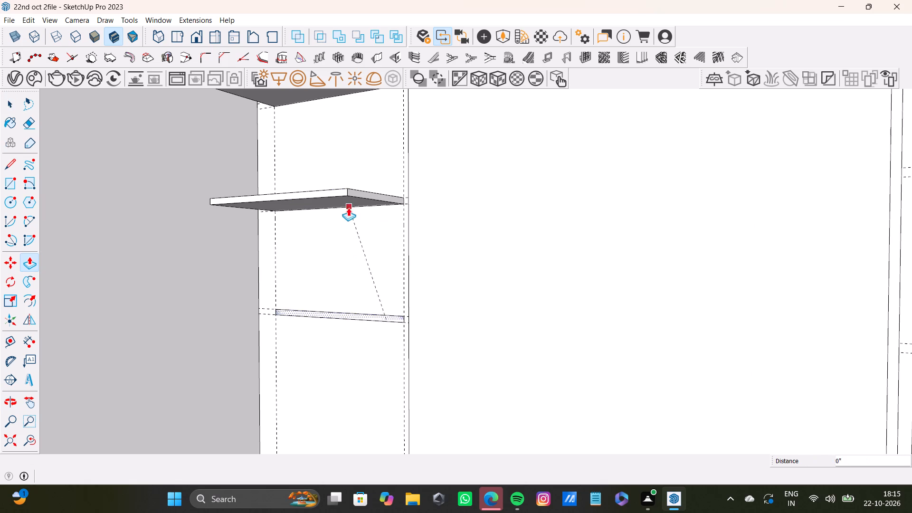
pyautogui.moveTo(348, 208); pyautogui.dragTo(345, 202)
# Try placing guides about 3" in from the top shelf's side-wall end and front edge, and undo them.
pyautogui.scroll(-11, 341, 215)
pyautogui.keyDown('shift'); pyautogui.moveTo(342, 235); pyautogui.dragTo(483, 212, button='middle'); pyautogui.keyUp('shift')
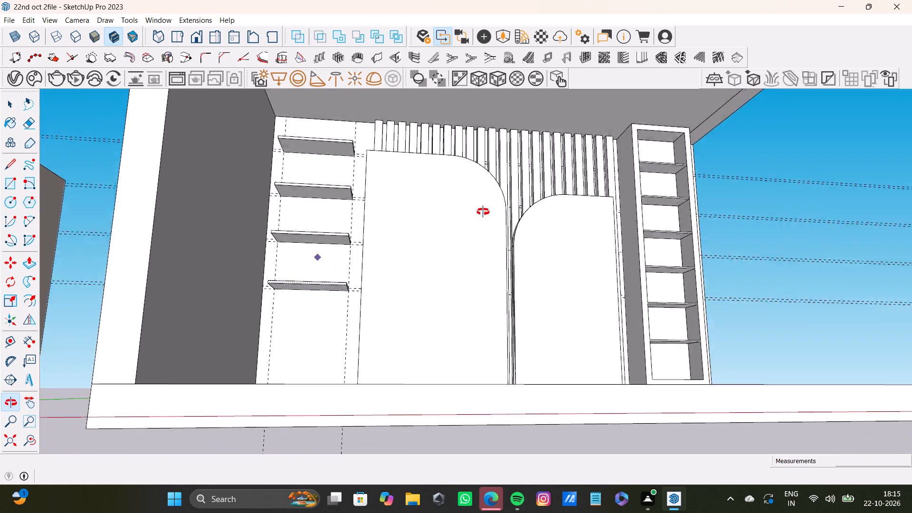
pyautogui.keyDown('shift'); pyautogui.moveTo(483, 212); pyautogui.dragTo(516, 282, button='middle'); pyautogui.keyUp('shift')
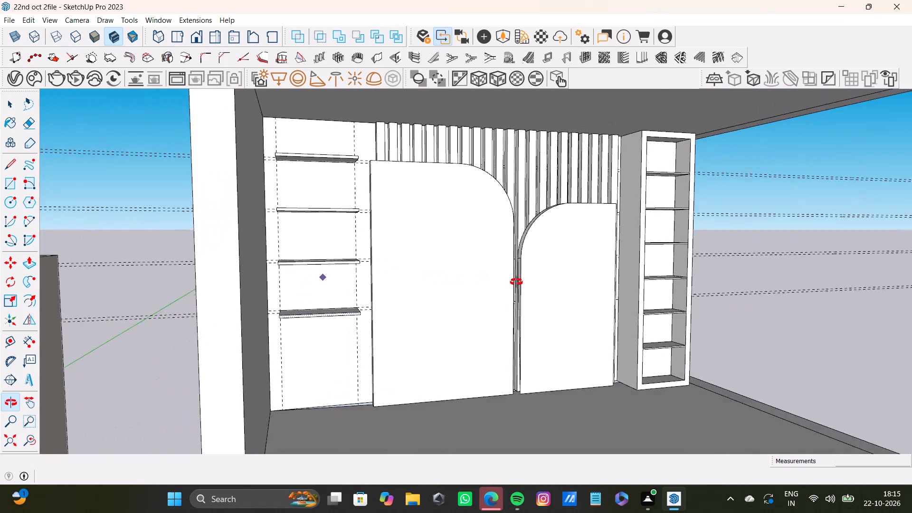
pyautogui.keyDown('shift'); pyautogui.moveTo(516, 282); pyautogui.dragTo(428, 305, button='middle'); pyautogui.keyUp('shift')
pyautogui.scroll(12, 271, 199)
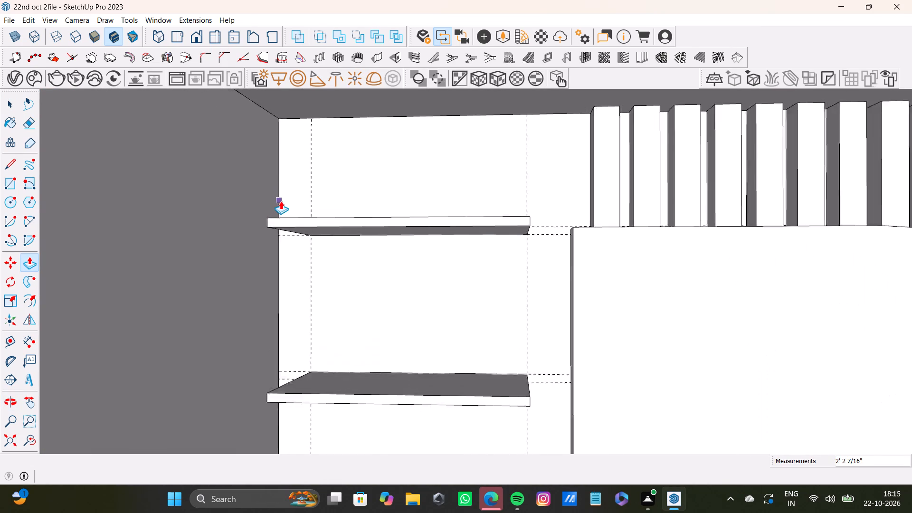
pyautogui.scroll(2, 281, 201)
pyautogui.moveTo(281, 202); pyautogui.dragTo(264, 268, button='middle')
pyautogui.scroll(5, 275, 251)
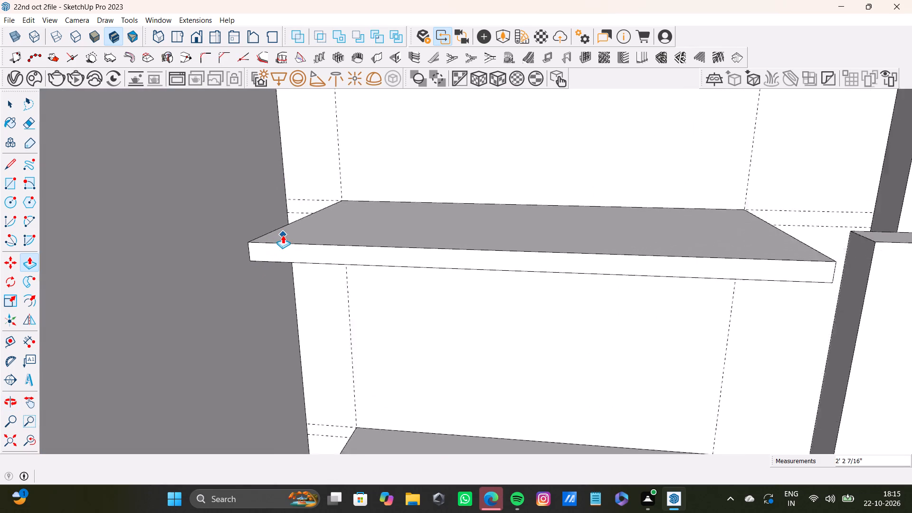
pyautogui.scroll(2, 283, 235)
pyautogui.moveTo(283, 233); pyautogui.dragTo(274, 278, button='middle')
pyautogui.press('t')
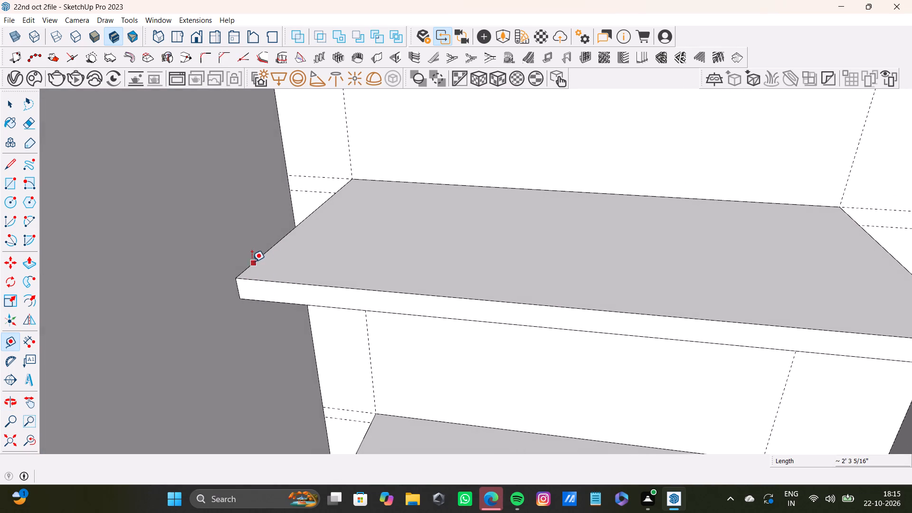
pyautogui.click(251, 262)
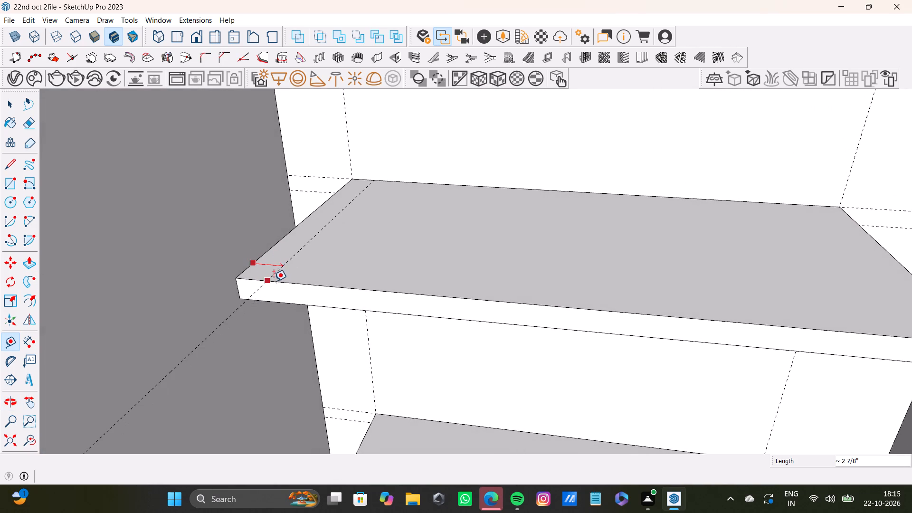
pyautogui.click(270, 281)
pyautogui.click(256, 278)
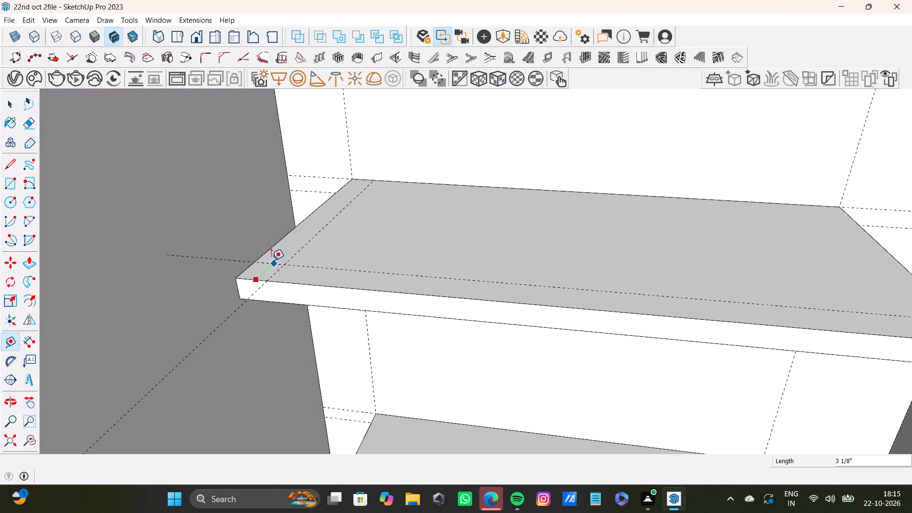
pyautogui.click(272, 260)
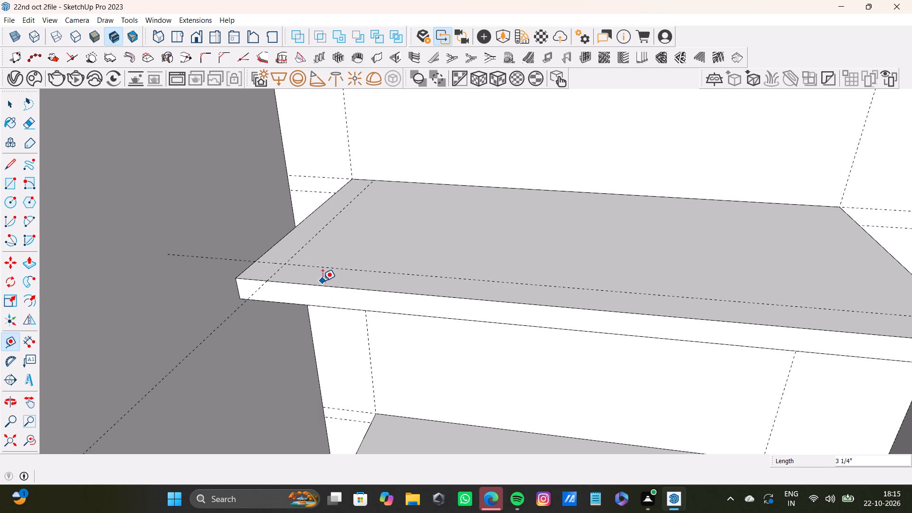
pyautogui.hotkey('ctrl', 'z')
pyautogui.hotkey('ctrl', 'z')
# Draw a two-point arc across the top shelf's front corner nearest the side wall, spanning about 7".
pyautogui.moveTo(267, 292); pyautogui.dragTo(265, 322, button='middle')
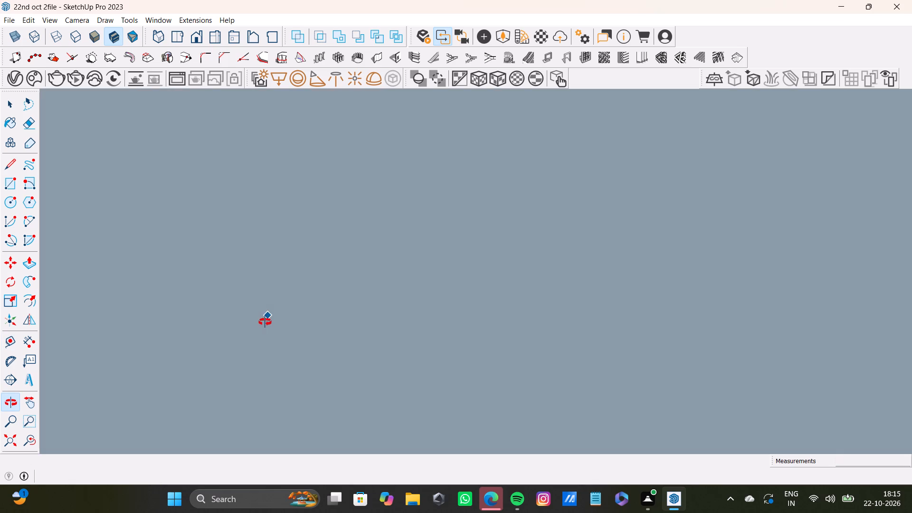
pyautogui.moveTo(265, 322); pyautogui.dragTo(265, 322, button='middle')
pyautogui.click(30, 439)
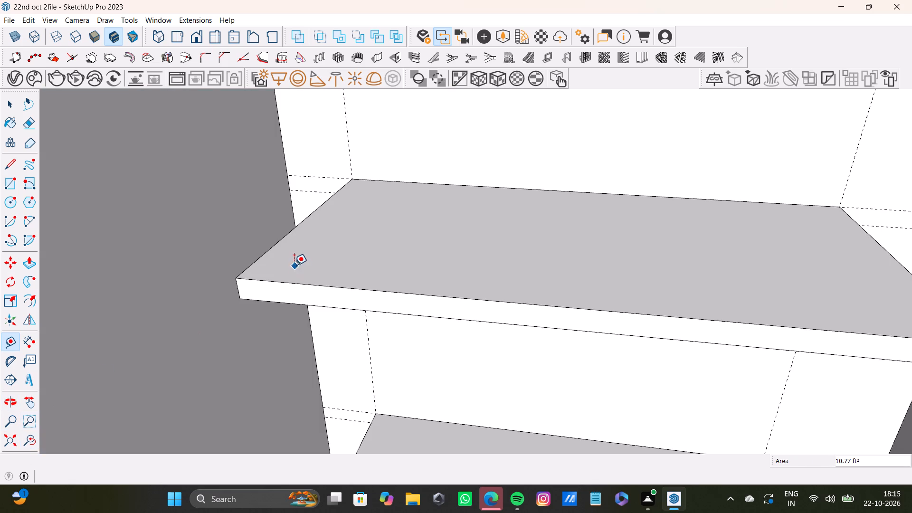
pyautogui.press('a')
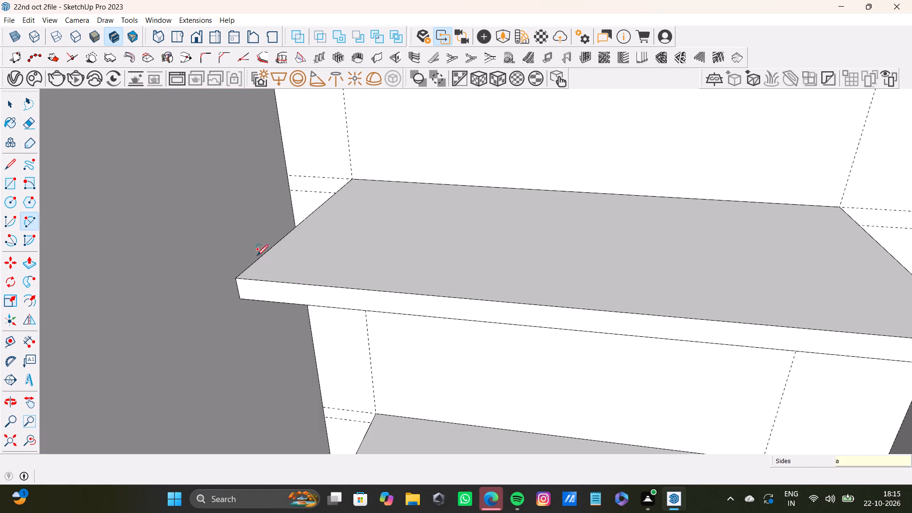
pyautogui.click(266, 254)
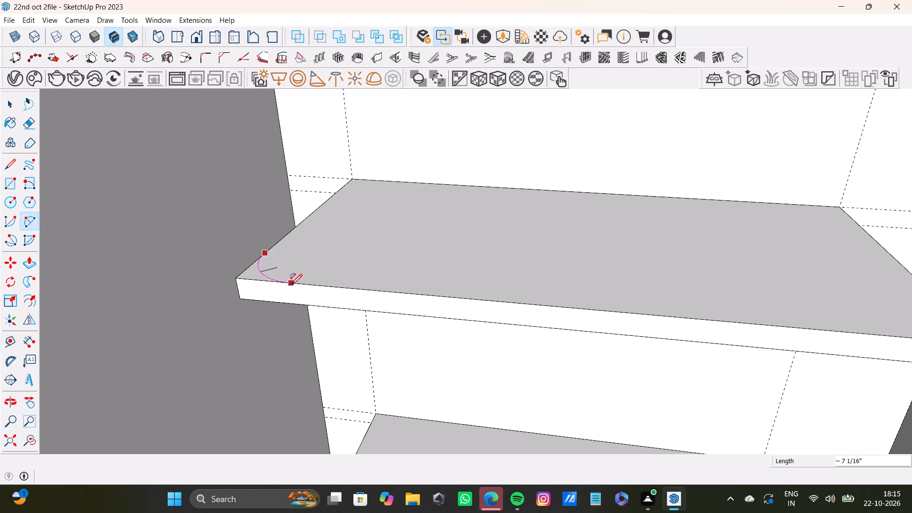
pyautogui.click(291, 285)
pyautogui.click(258, 281)
pyautogui.click(254, 274)
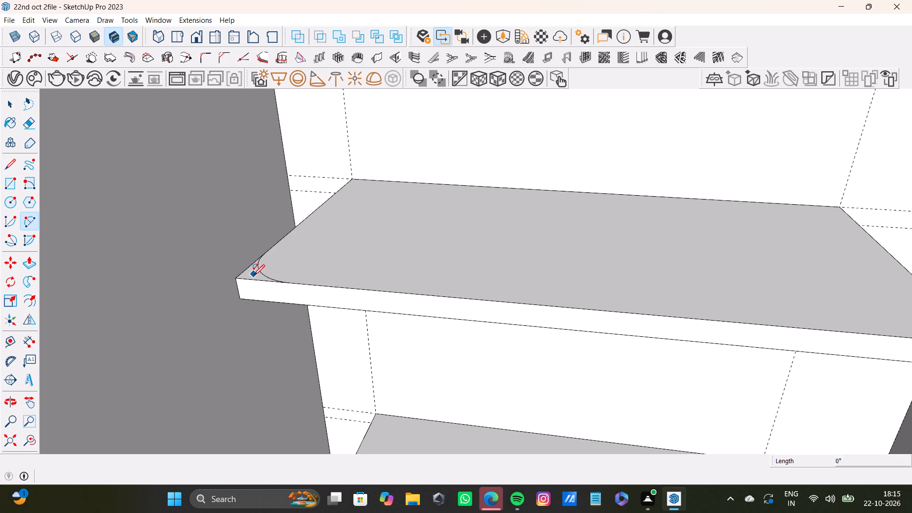
# Push the corner piece outside the arc down 2" to round the top shelf's front corner nearest the side wall.
pyautogui.press('space')
pyautogui.click(254, 276)
pyautogui.press('p')
pyautogui.moveTo(254, 275); pyautogui.dragTo(258, 316)
pyautogui.scroll(-8, 258, 316)
pyautogui.click(27, 439)
pyautogui.click(10, 441)
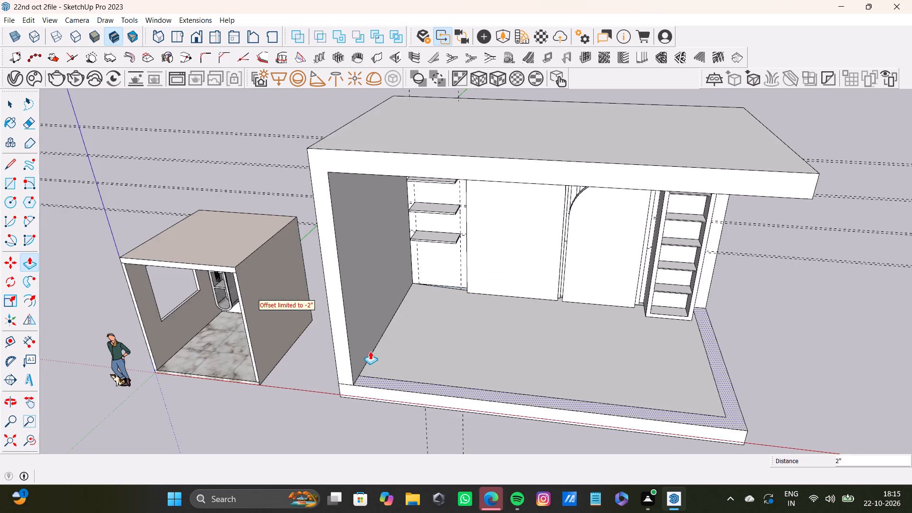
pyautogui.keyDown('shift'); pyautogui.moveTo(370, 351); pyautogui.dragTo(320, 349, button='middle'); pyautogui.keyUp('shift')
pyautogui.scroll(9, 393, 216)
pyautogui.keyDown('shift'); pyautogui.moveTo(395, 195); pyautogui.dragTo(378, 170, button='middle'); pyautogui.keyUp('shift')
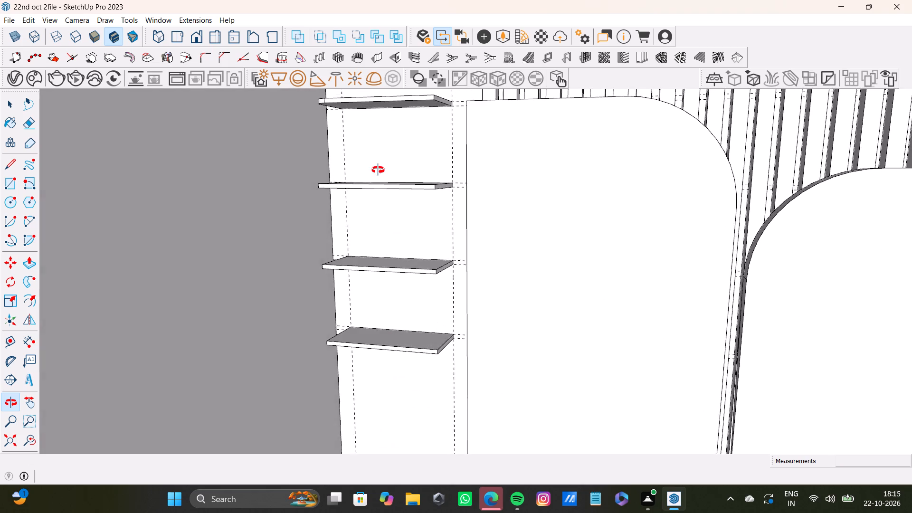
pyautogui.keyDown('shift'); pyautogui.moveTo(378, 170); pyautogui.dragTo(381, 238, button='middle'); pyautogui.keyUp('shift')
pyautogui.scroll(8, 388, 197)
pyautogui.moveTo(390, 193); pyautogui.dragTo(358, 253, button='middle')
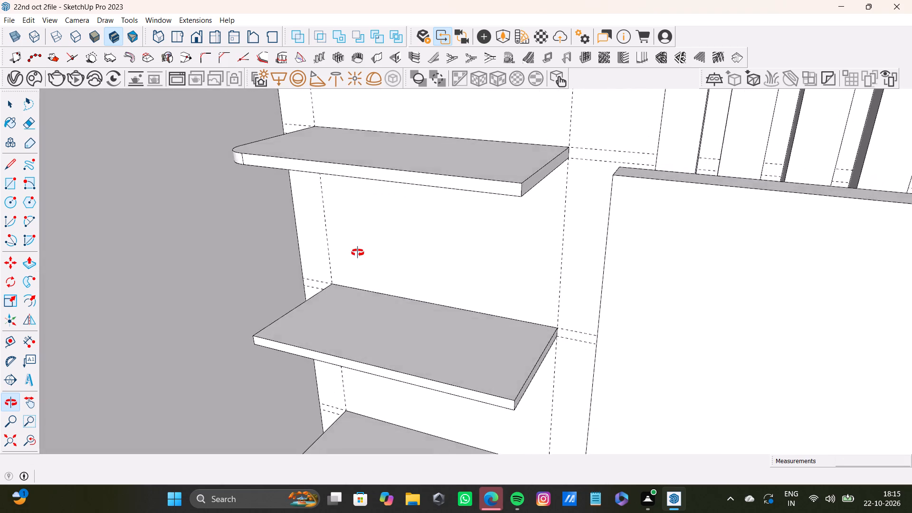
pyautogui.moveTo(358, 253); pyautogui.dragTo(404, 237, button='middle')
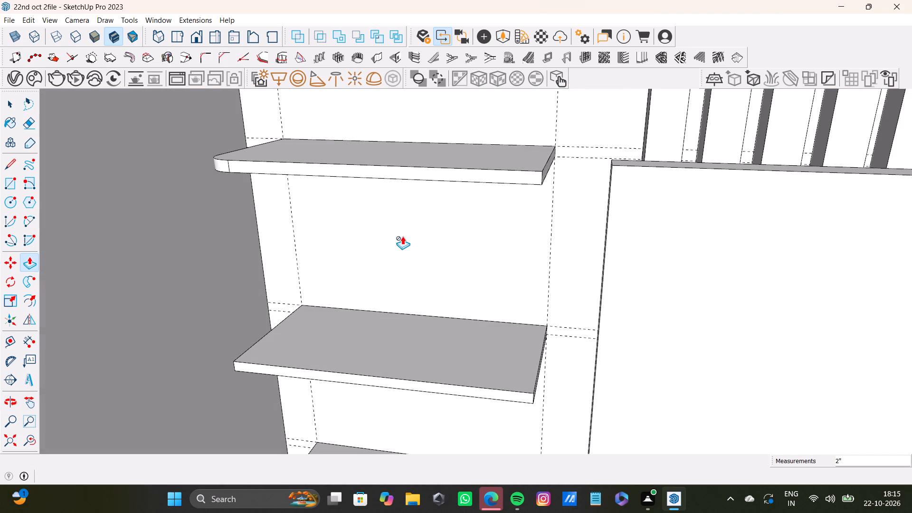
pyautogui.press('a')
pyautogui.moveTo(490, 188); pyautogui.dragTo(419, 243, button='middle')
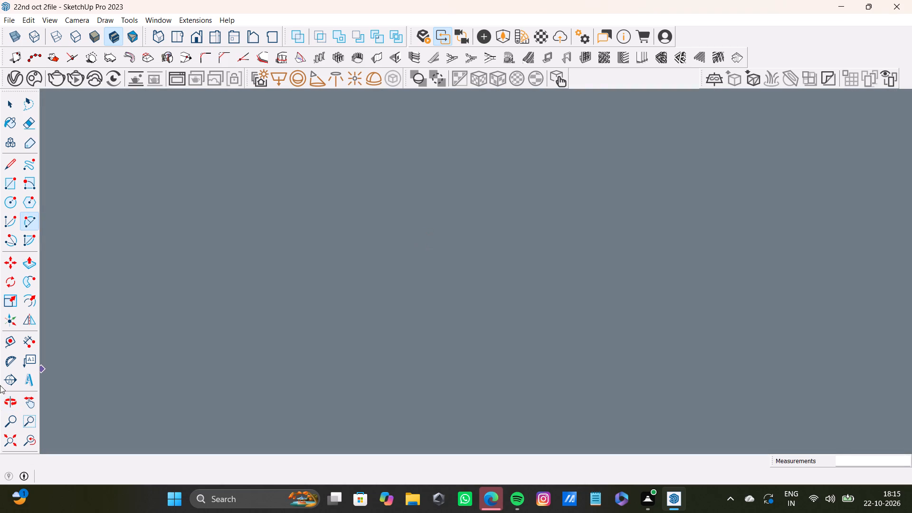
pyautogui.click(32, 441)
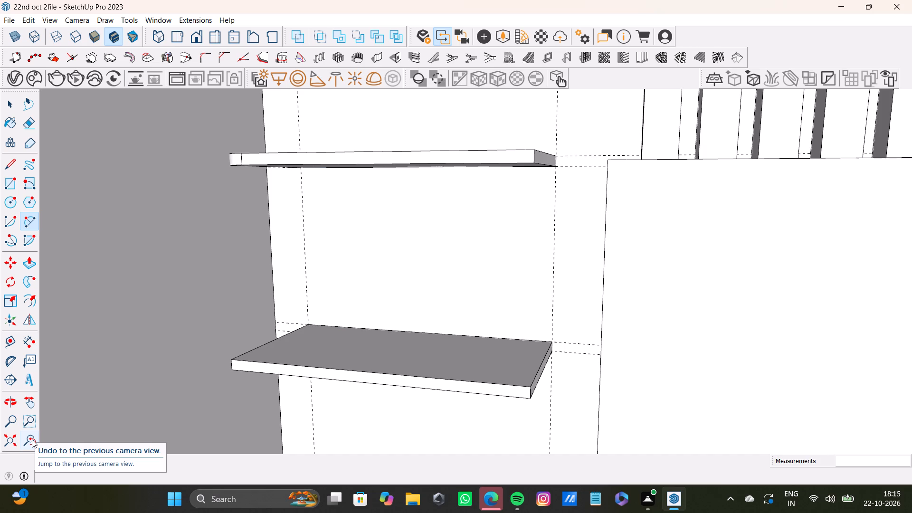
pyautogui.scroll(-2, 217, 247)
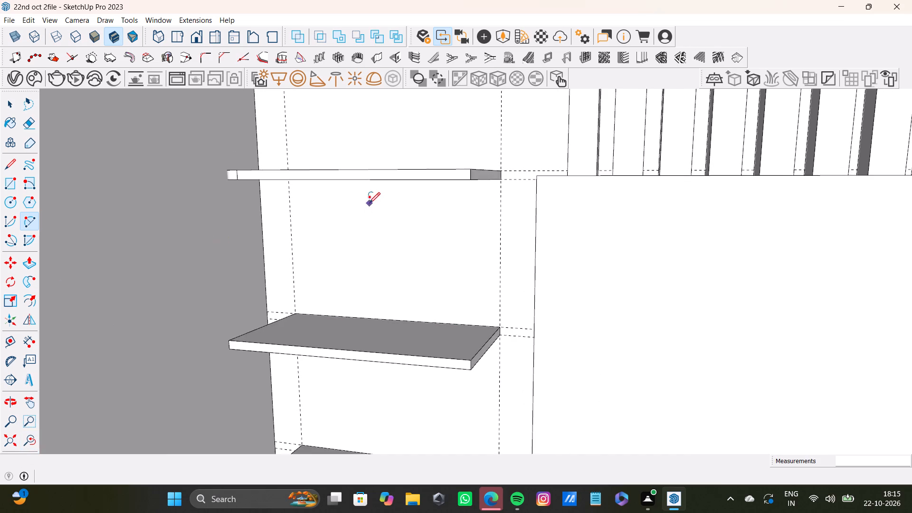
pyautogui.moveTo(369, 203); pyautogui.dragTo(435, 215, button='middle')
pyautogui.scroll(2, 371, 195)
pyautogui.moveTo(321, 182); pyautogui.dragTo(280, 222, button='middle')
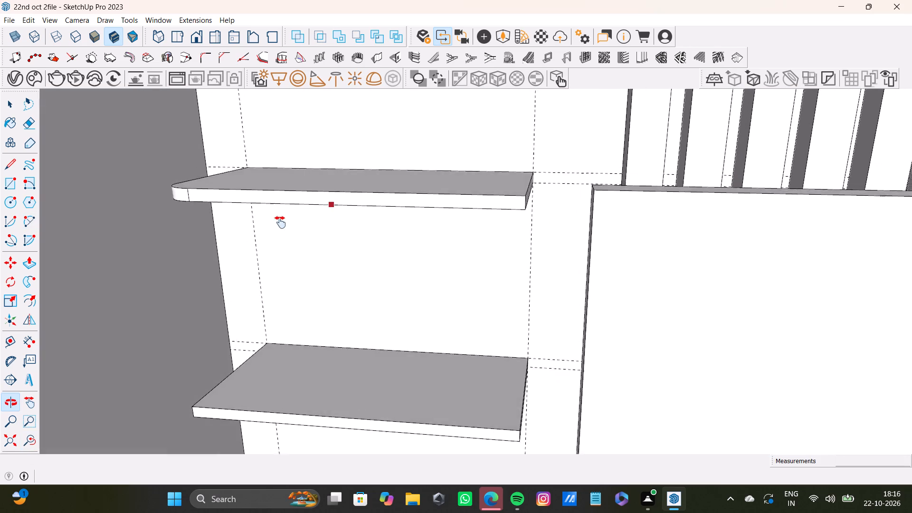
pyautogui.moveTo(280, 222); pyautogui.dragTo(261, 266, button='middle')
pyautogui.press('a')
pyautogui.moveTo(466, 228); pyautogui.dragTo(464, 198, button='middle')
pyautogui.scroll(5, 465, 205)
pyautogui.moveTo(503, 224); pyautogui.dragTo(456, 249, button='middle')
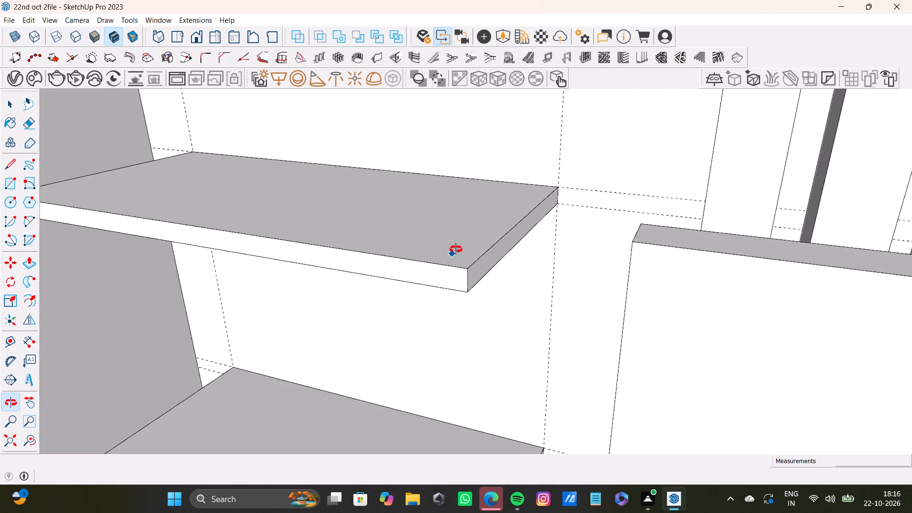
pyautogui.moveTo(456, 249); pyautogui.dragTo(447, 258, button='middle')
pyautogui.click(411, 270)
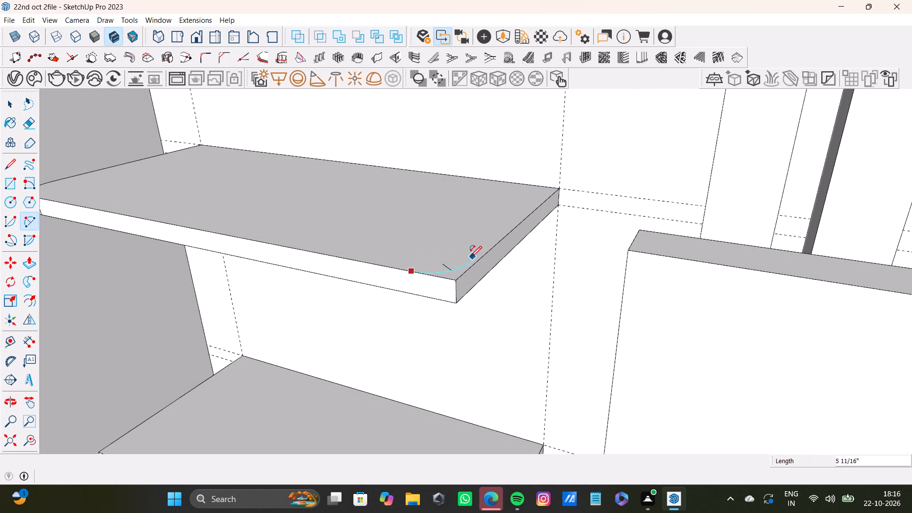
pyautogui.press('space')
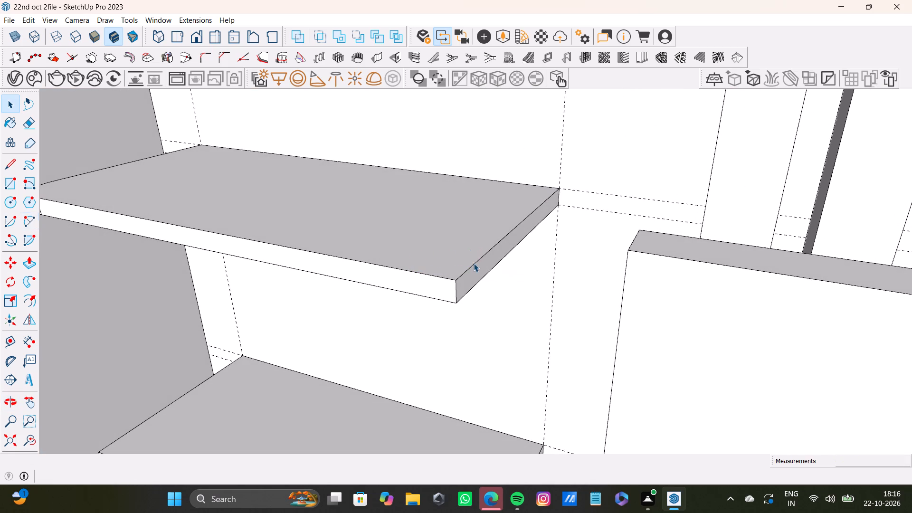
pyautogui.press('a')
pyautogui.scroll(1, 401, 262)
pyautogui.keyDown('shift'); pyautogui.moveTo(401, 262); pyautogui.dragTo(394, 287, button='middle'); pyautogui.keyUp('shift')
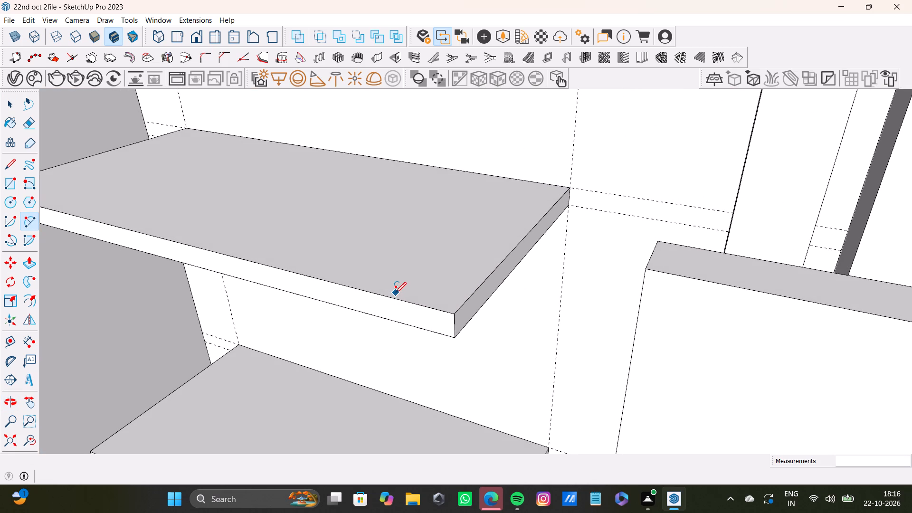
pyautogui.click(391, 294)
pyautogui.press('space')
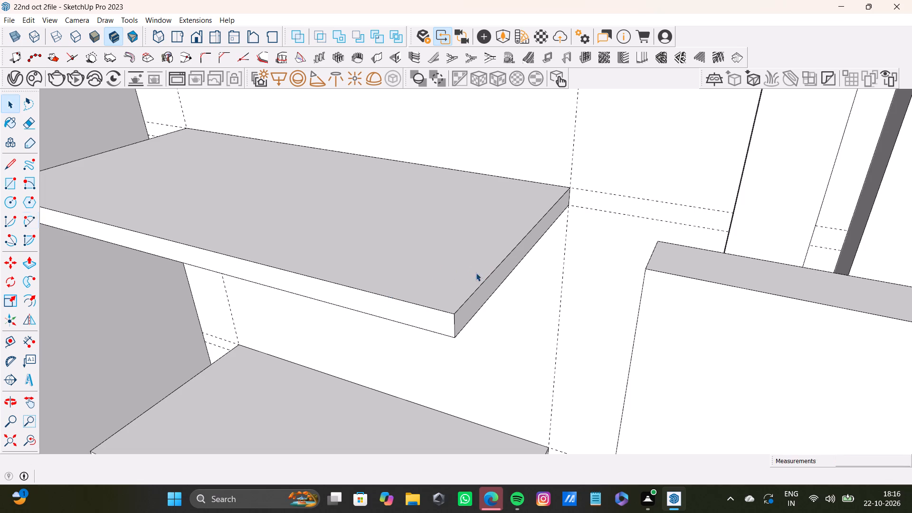
# Draw a two-point arc spanning about 6 9/16" across the top shelf's front corner nearest the arched panel.
pyautogui.press('a')
pyautogui.click(398, 298)
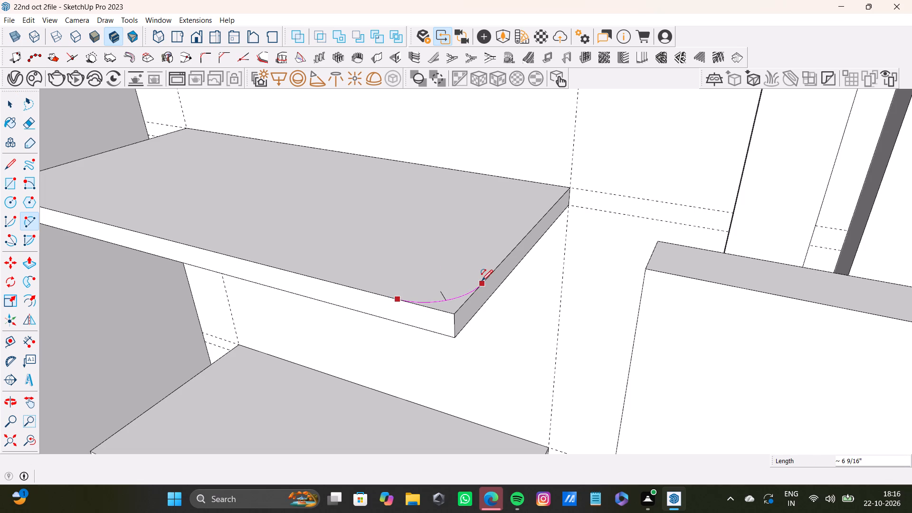
pyautogui.click(481, 282)
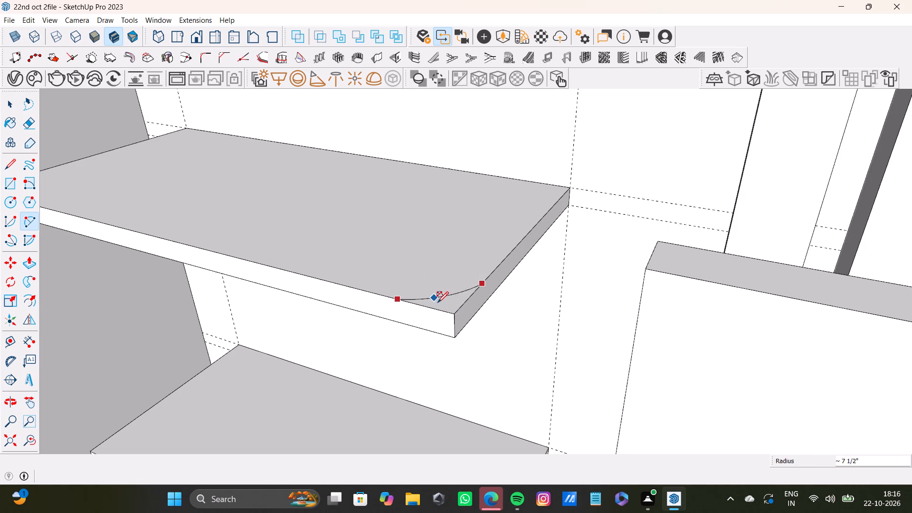
pyautogui.scroll(2, 429, 298)
pyautogui.moveTo(427, 293); pyautogui.dragTo(474, 299, button='middle')
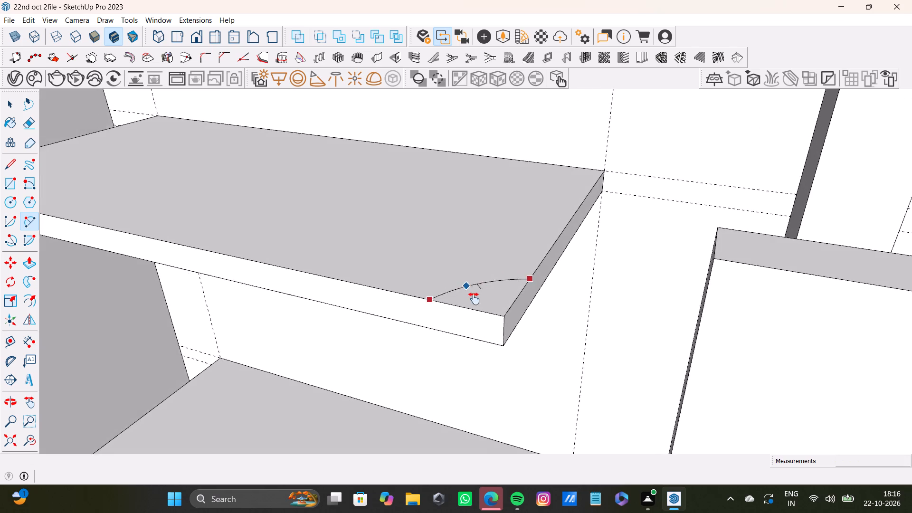
pyautogui.moveTo(474, 299); pyautogui.dragTo(561, 310, button='middle')
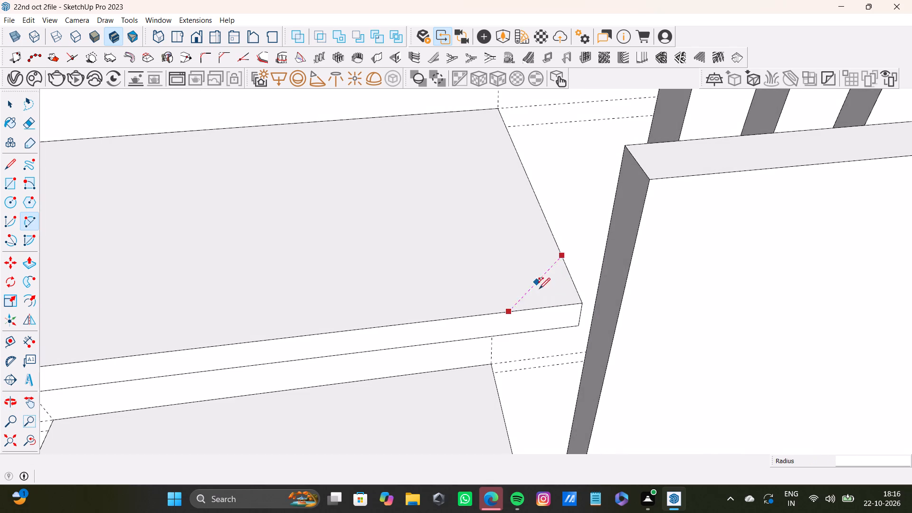
pyautogui.click(550, 300)
# Push the corner piece outside the arc down 2" to round the top shelf's front corner nearest the arched panel.
pyautogui.press('space')
pyautogui.click(561, 304)
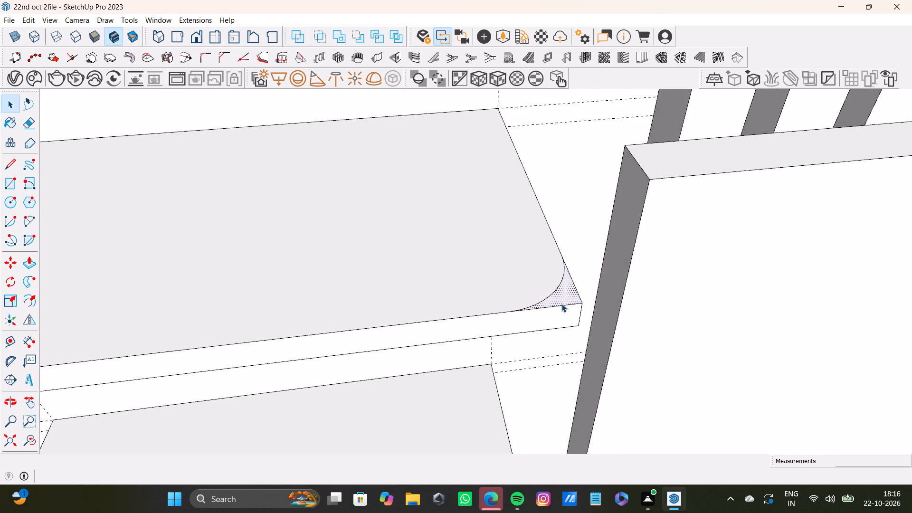
pyautogui.press('p')
pyautogui.moveTo(572, 294); pyautogui.dragTo(576, 337)
pyautogui.scroll(-8, 561, 342)
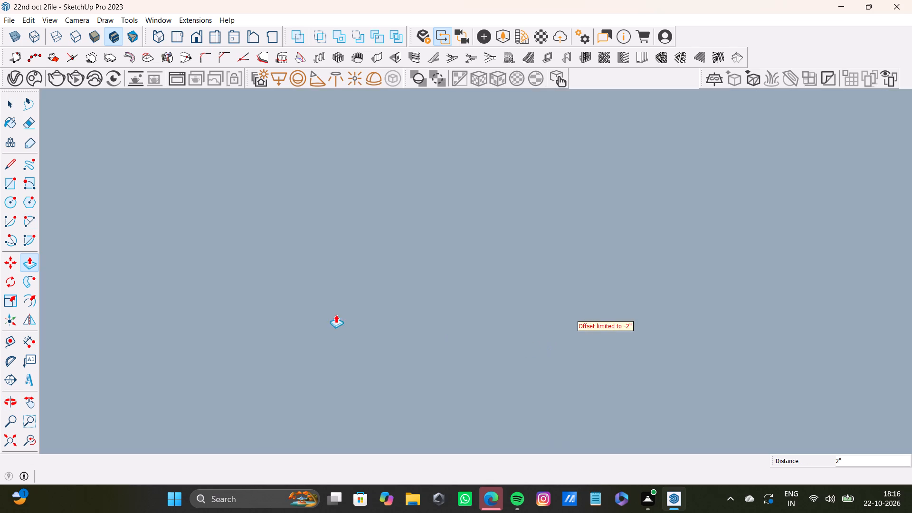
pyautogui.moveTo(28, 445); pyautogui.dragTo(19, 445)
pyautogui.click(13, 442)
pyautogui.moveTo(357, 316); pyautogui.dragTo(325, 225, button='middle')
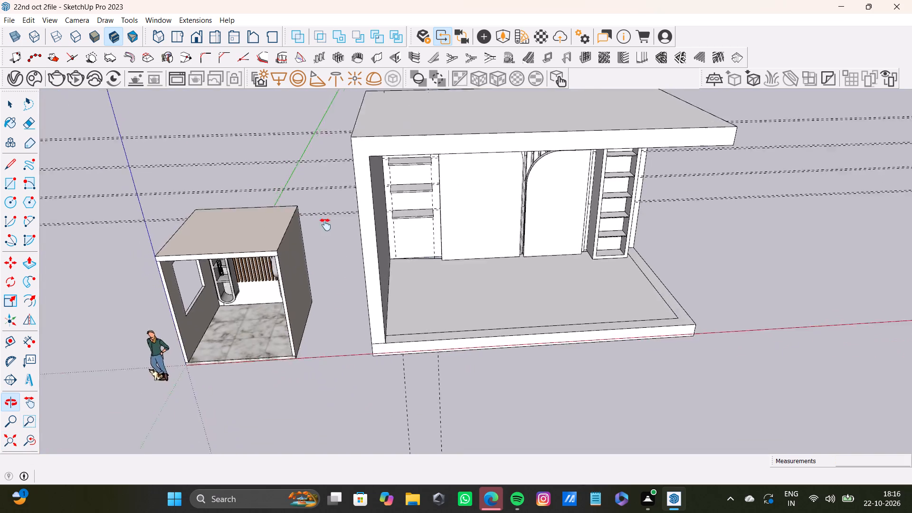
# Draw a two-point arc with a bulge of about 1 13/16" across the second shelf's front corner nearest the side wall.
pyautogui.moveTo(325, 225); pyautogui.dragTo(288, 161, button='middle')
pyautogui.scroll(6, 405, 171)
pyautogui.moveTo(405, 141); pyautogui.dragTo(348, 168, button='middle')
pyautogui.scroll(8, 370, 188)
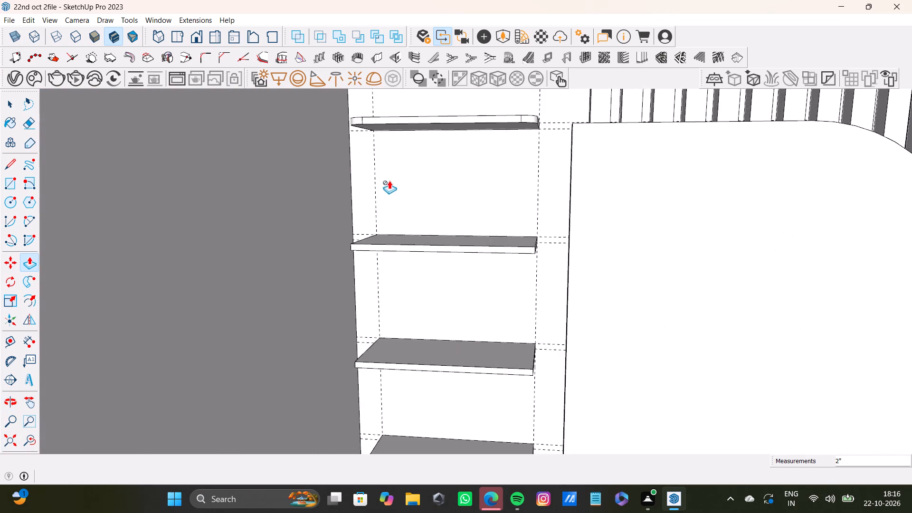
pyautogui.moveTo(384, 175); pyautogui.dragTo(369, 241, button='middle')
pyautogui.press('t')
pyautogui.click(28, 444)
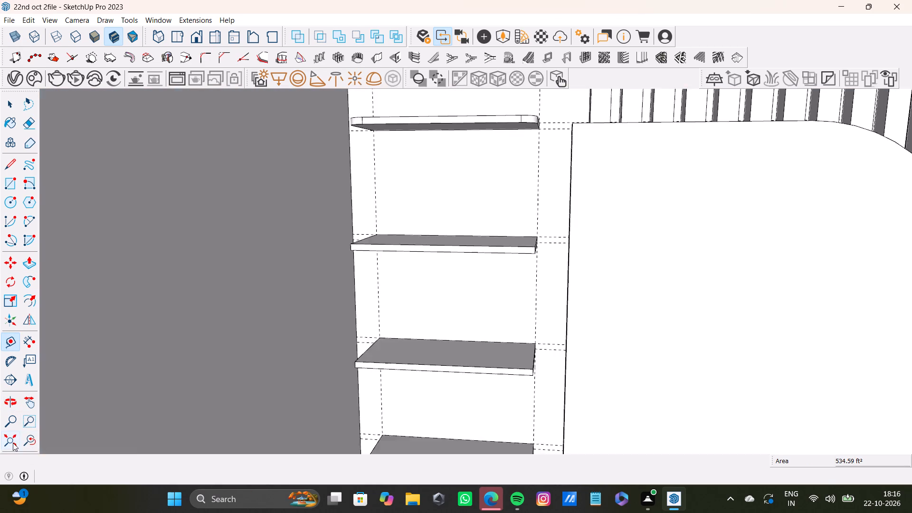
pyautogui.click(13, 443)
pyautogui.scroll(15, 431, 250)
pyautogui.moveTo(392, 169); pyautogui.dragTo(393, 232, button='middle')
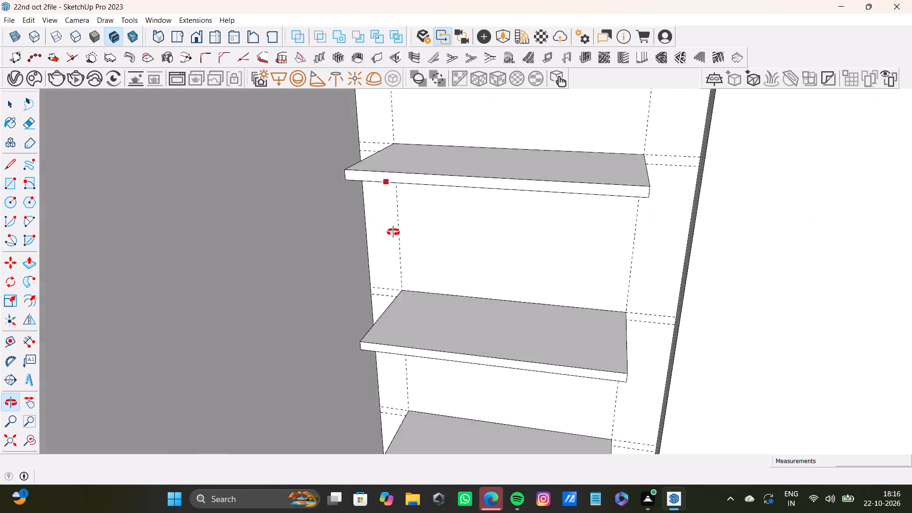
pyautogui.moveTo(393, 232); pyautogui.dragTo(355, 275, button='middle')
pyautogui.press('t')
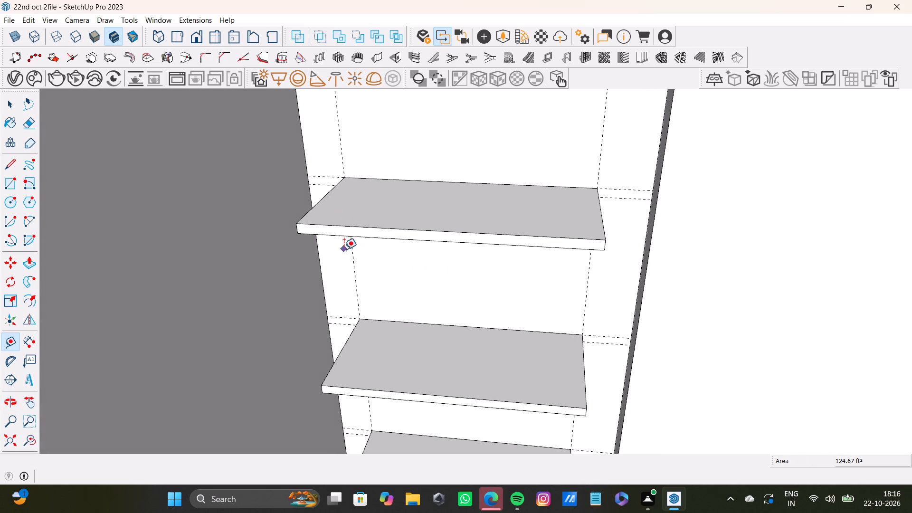
pyautogui.scroll(3, 344, 249)
pyautogui.moveTo(342, 241); pyautogui.dragTo(342, 271, button='middle')
pyautogui.press('a')
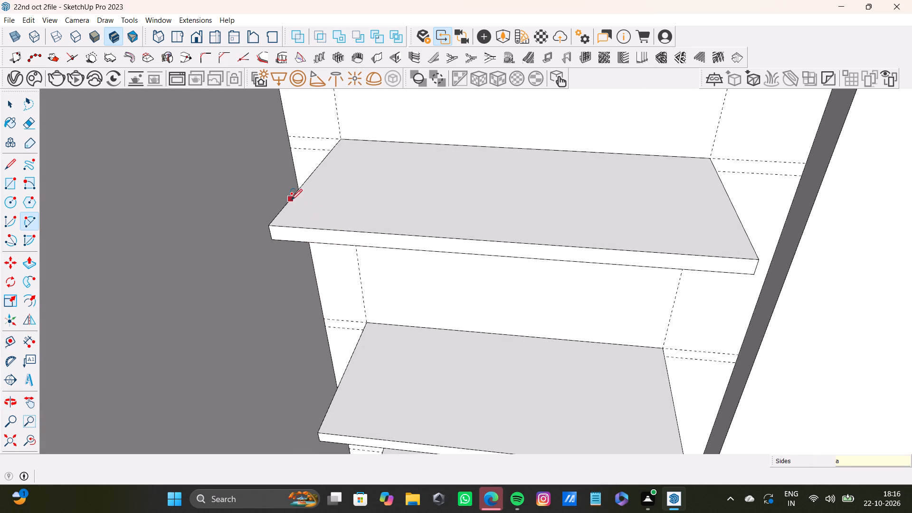
pyautogui.click(293, 199)
pyautogui.click(319, 230)
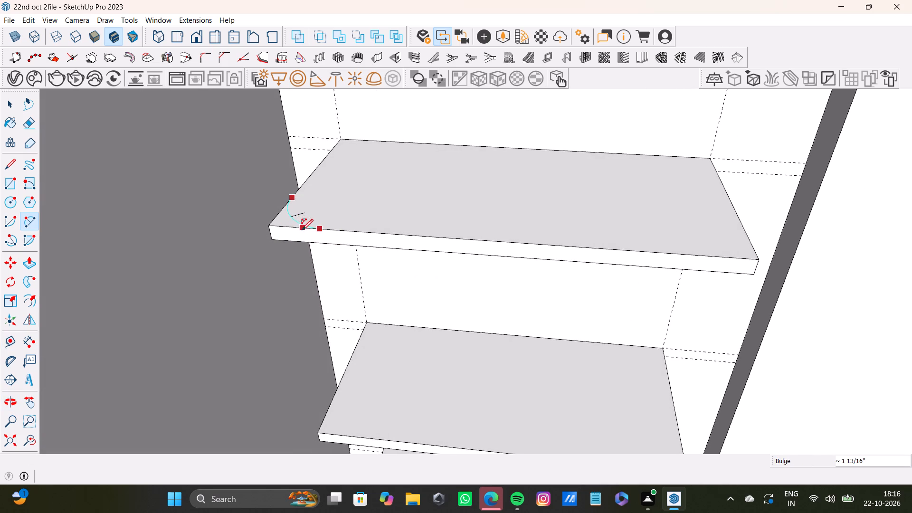
pyautogui.click(301, 229)
# Draw a two-point arc spanning about 9" across the second shelf's front corner nearest the arched panel.
pyautogui.scroll(-3, 299, 227)
pyautogui.keyDown('shift'); pyautogui.moveTo(316, 229); pyautogui.dragTo(252, 232, button='middle'); pyautogui.keyUp('shift')
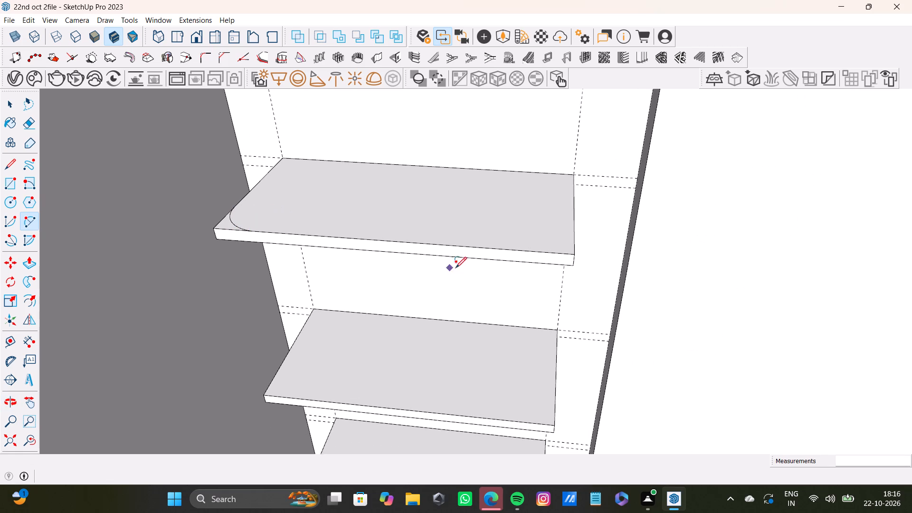
pyautogui.click(532, 249)
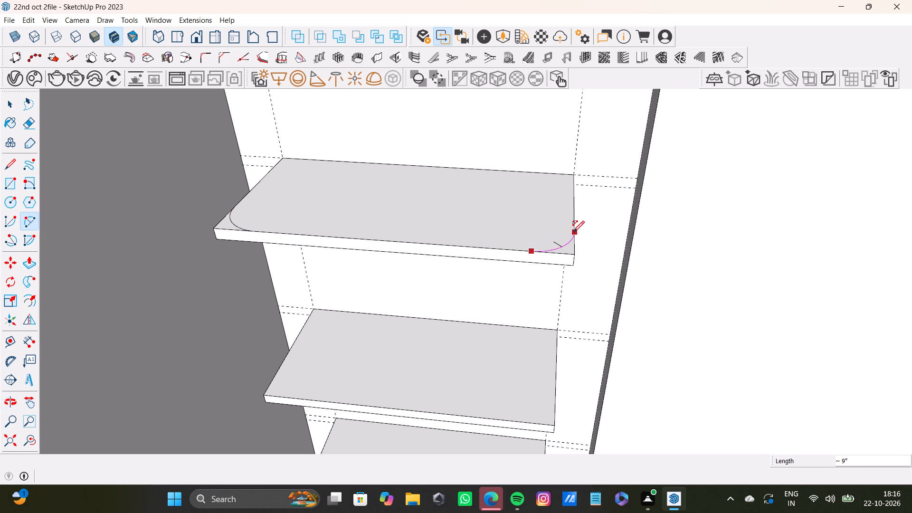
pyautogui.click(573, 232)
pyautogui.click(571, 247)
# Push both corner pieces outside the arcs down 2" to round the second shelf's front corners.
pyautogui.press('space')
pyautogui.click(569, 249)
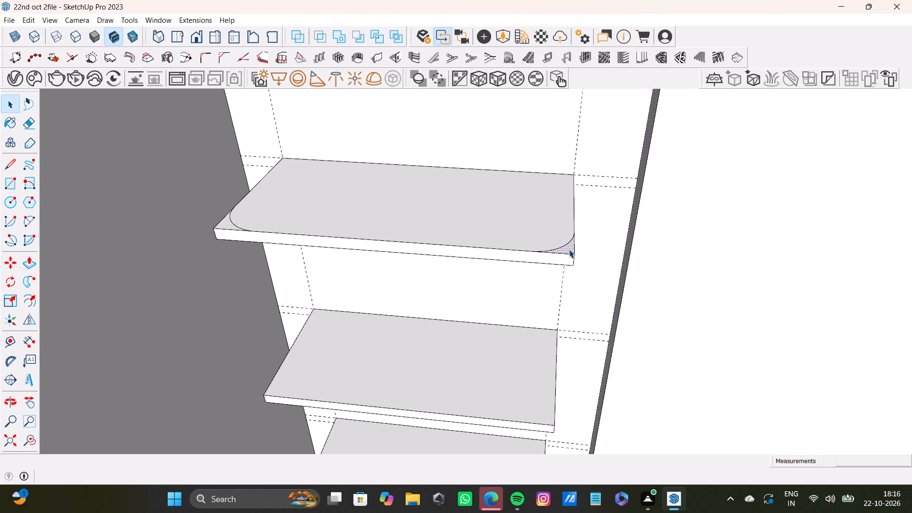
pyautogui.press('p')
pyautogui.moveTo(569, 249); pyautogui.dragTo(573, 271)
pyautogui.press('space')
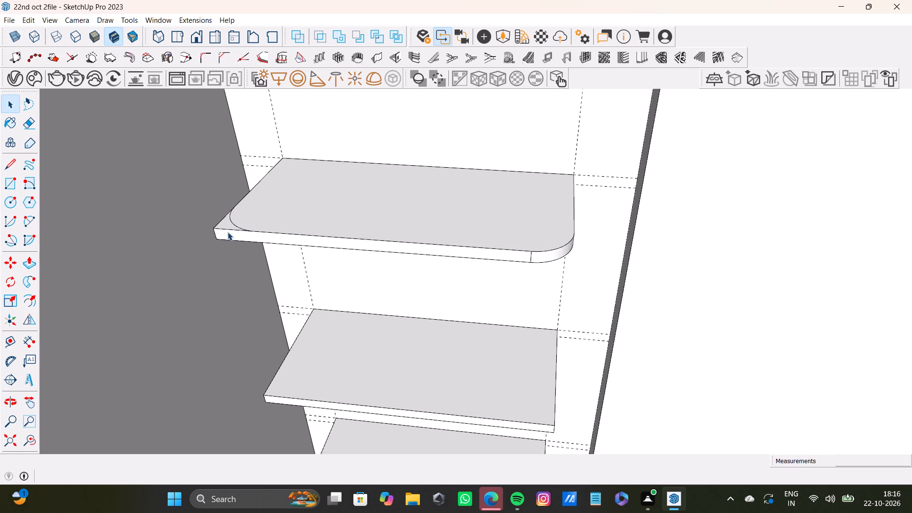
pyautogui.click(228, 226)
pyautogui.press('p')
pyautogui.moveTo(228, 226); pyautogui.dragTo(231, 251)
pyautogui.scroll(-7, 232, 252)
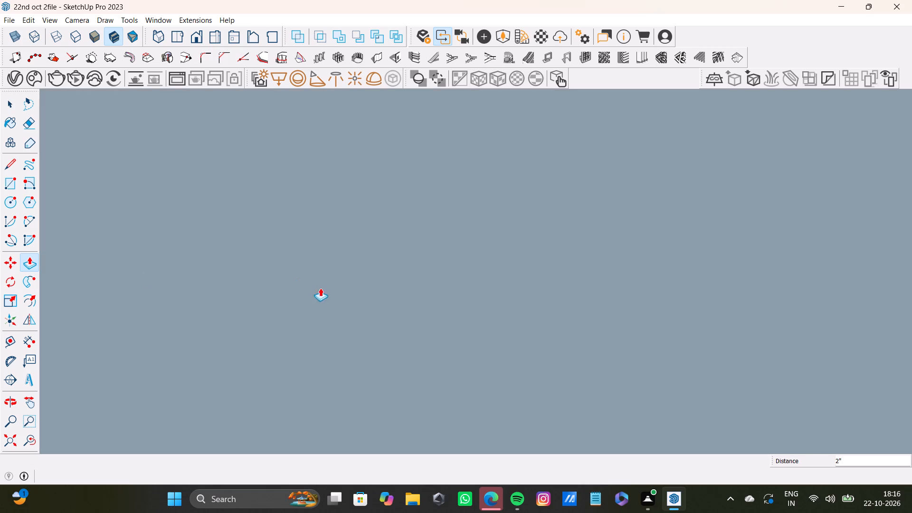
# Draw a two-point arc with a radius of about 6 5/16" across the third shelf's front corner nearest the side wall.
pyautogui.click(29, 436)
pyautogui.click(19, 437)
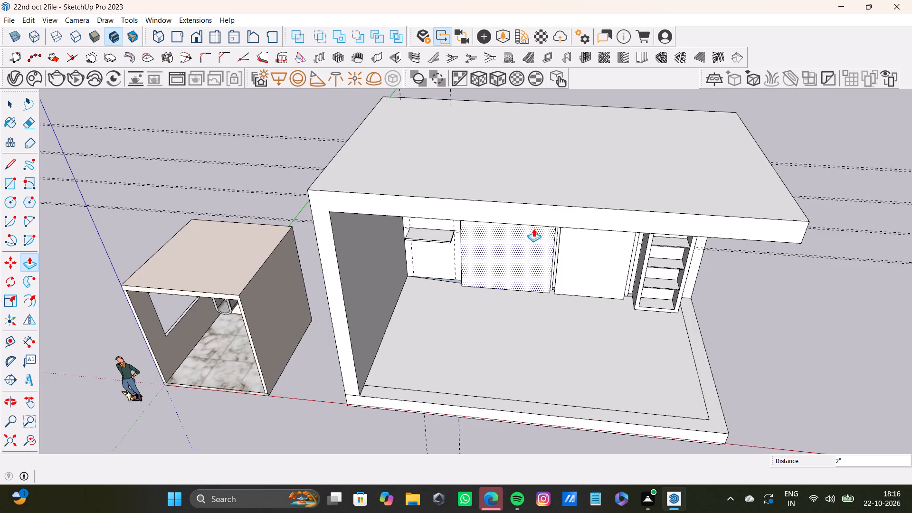
pyautogui.moveTo(461, 256); pyautogui.dragTo(443, 125, button='middle')
pyautogui.scroll(7, 441, 205)
pyautogui.moveTo(441, 204); pyautogui.dragTo(437, 185, button='middle')
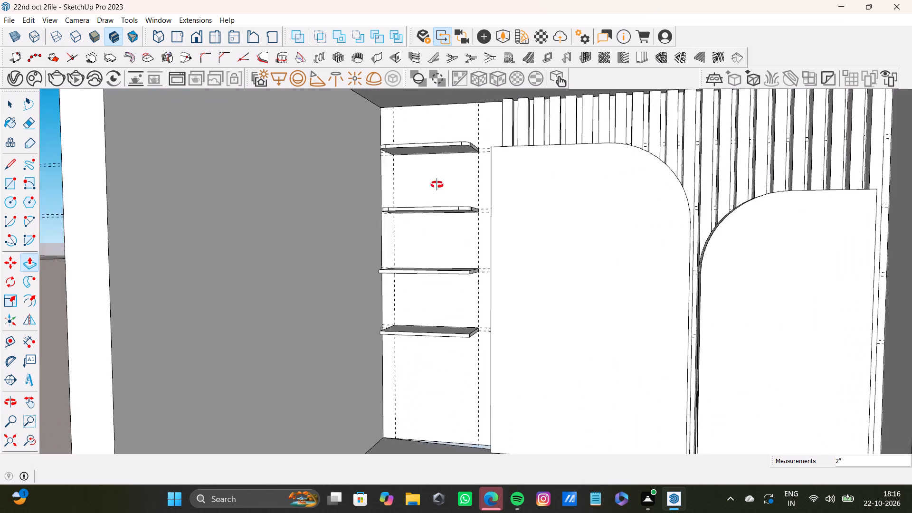
pyautogui.moveTo(437, 185); pyautogui.dragTo(443, 258, button='middle')
pyautogui.scroll(1, 426, 129)
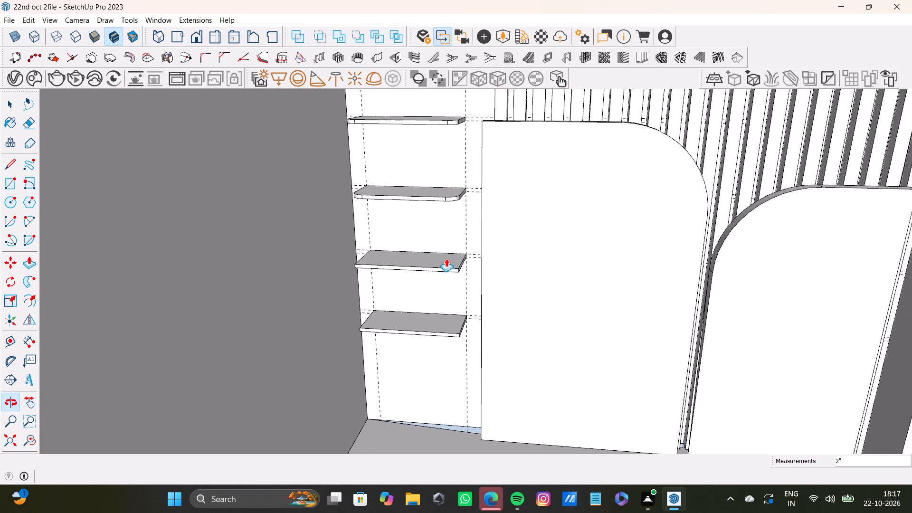
pyautogui.scroll(4, 458, 275)
pyautogui.moveTo(456, 267); pyautogui.dragTo(454, 314, button='middle')
pyautogui.scroll(3, 384, 233)
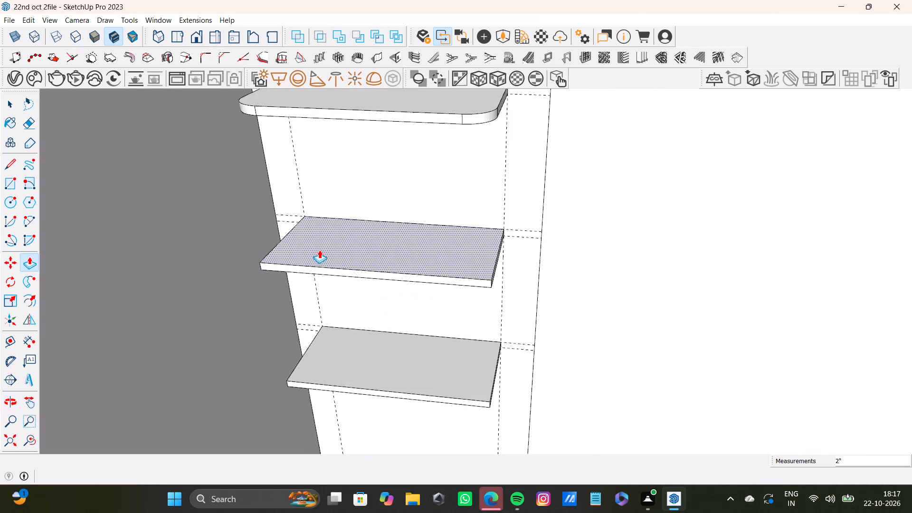
pyautogui.scroll(3, 319, 250)
pyautogui.keyDown('shift'); pyautogui.moveTo(319, 254); pyautogui.dragTo(454, 274, button='middle'); pyautogui.keyUp('shift')
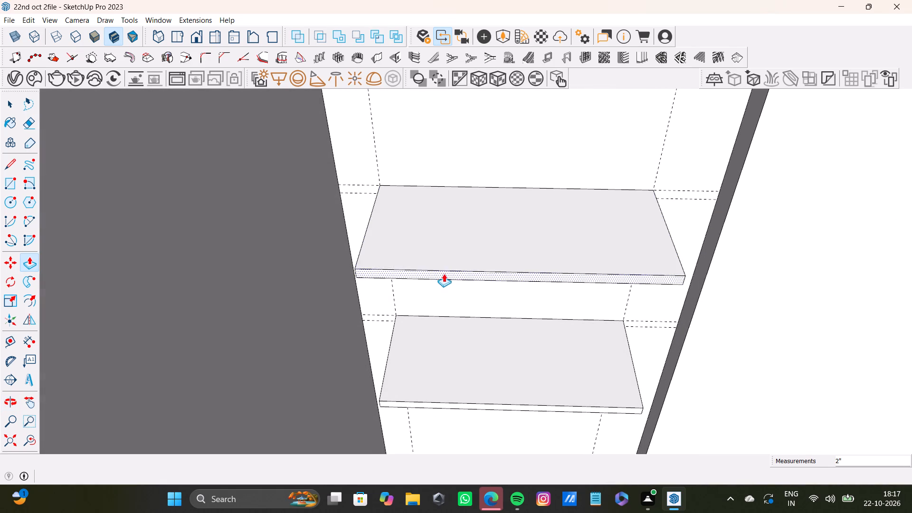
pyautogui.press('a')
pyautogui.scroll(4, 378, 278)
pyautogui.click(359, 239)
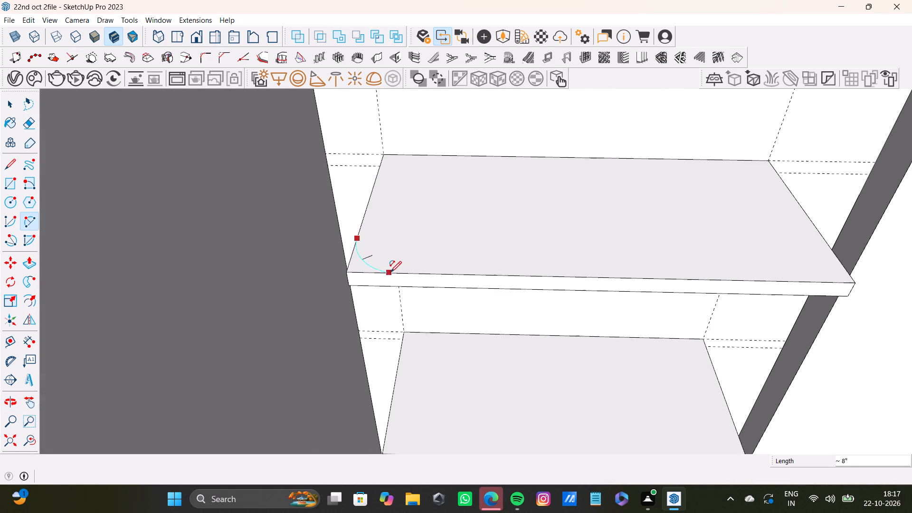
pyautogui.click(401, 273)
pyautogui.click(380, 273)
# Push the corner piece outside the arc down 2" to round the third shelf's front corner nearest the side wall.
pyautogui.press('space')
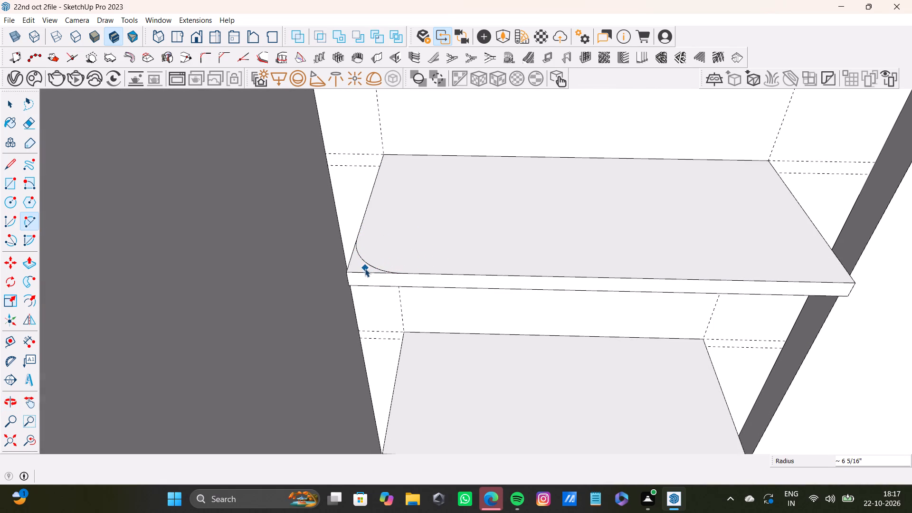
pyautogui.click(365, 267)
pyautogui.press('p')
pyautogui.moveTo(363, 267); pyautogui.dragTo(365, 302)
pyautogui.scroll(-2, 365, 299)
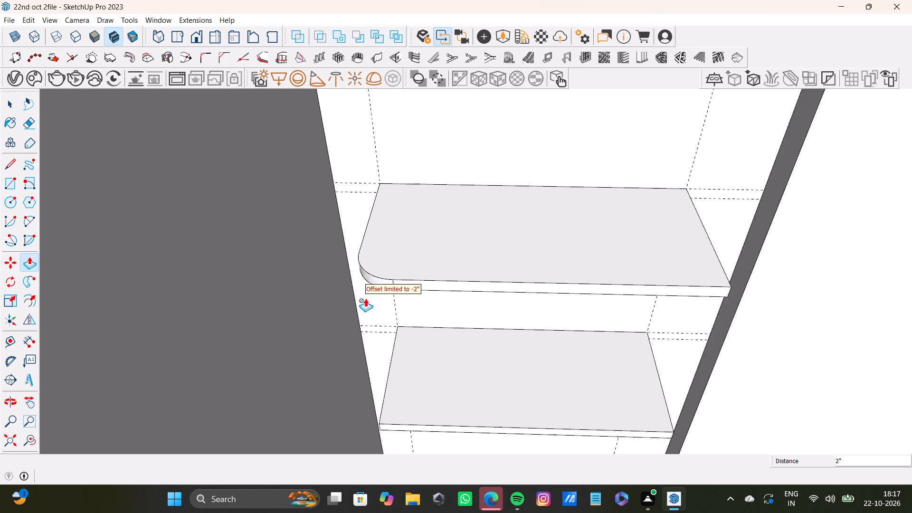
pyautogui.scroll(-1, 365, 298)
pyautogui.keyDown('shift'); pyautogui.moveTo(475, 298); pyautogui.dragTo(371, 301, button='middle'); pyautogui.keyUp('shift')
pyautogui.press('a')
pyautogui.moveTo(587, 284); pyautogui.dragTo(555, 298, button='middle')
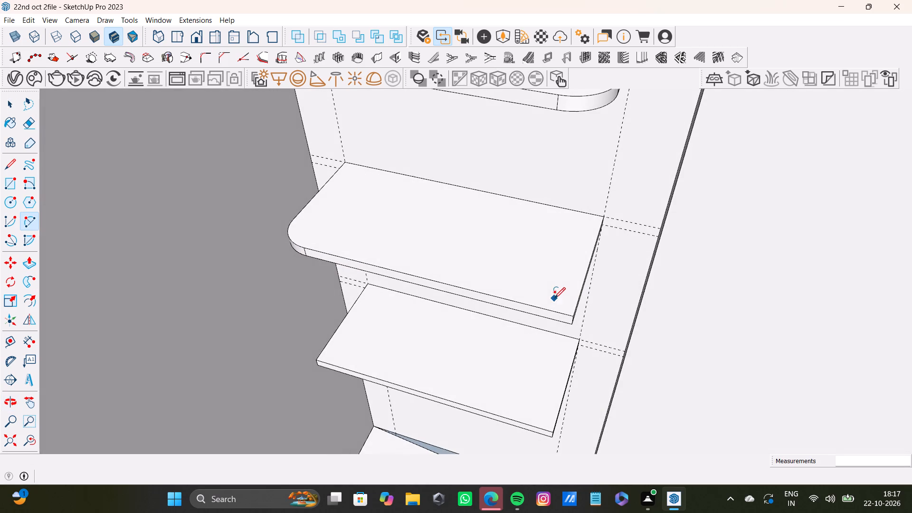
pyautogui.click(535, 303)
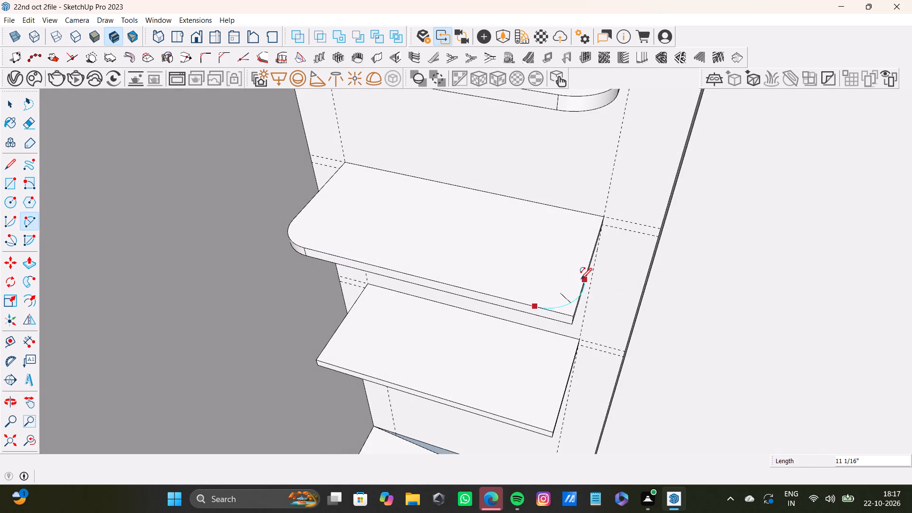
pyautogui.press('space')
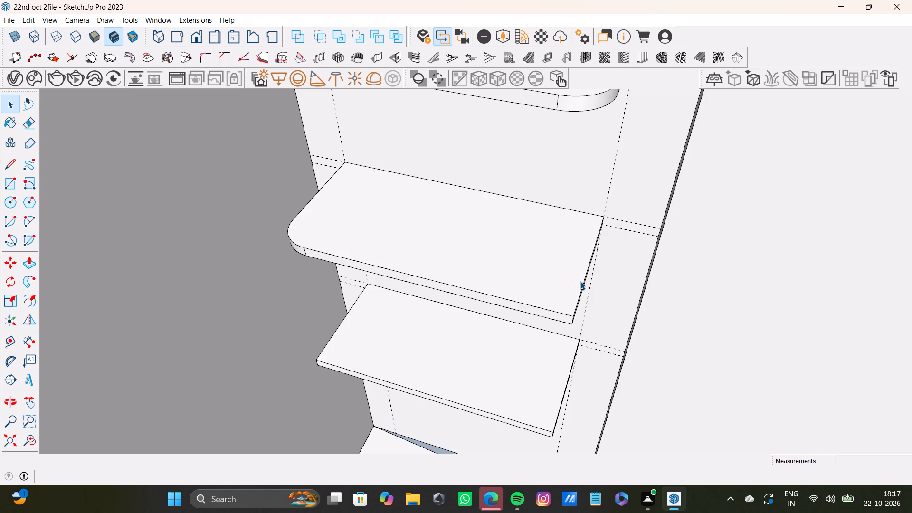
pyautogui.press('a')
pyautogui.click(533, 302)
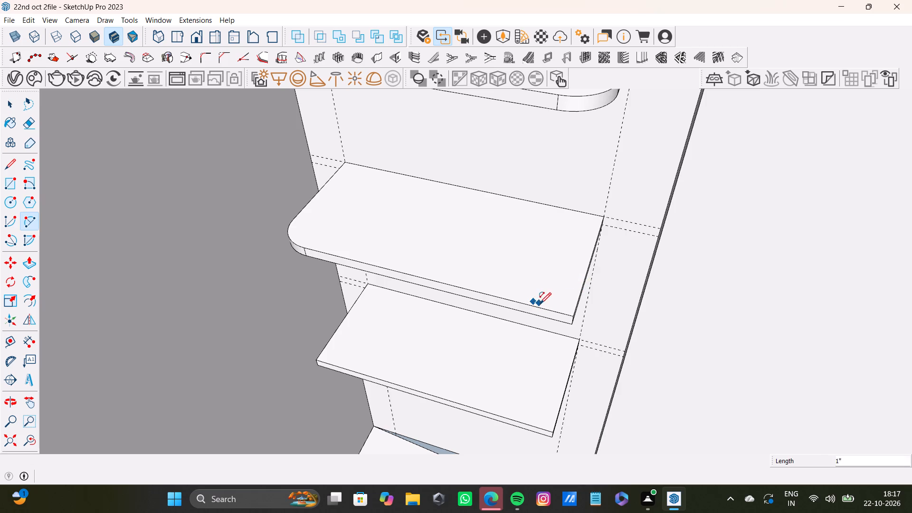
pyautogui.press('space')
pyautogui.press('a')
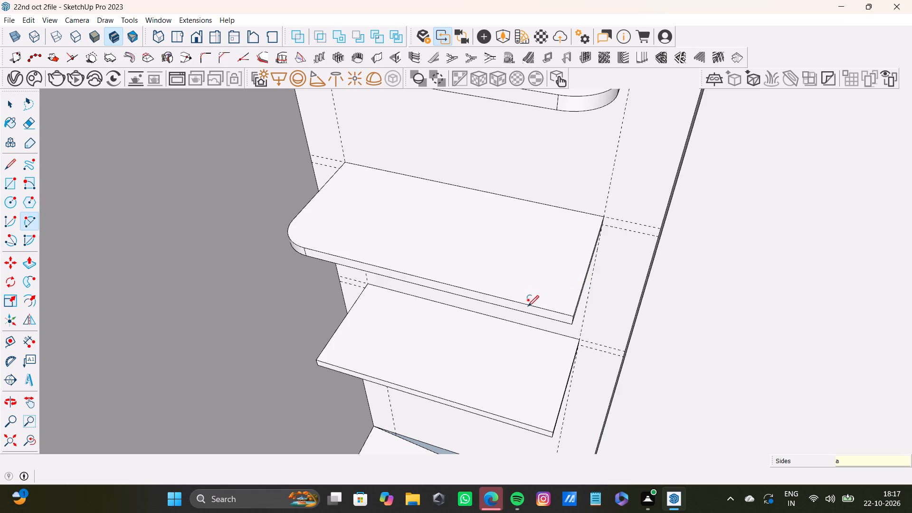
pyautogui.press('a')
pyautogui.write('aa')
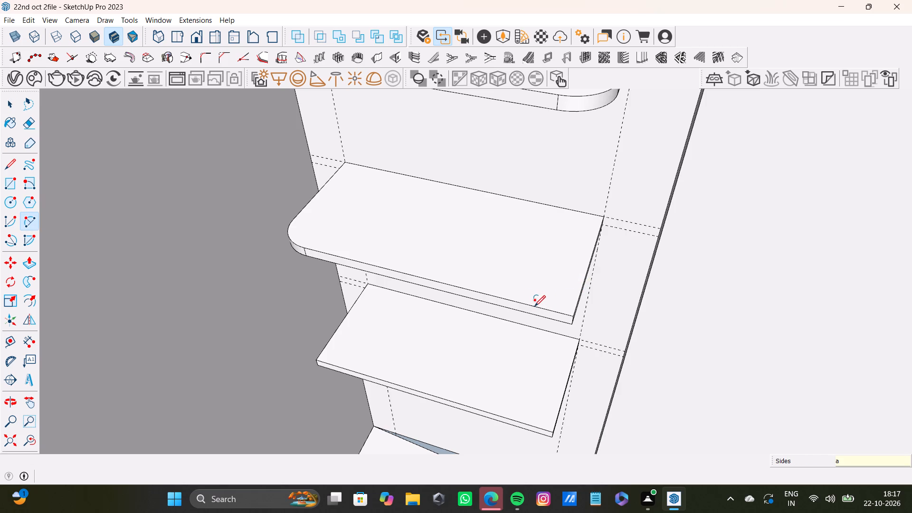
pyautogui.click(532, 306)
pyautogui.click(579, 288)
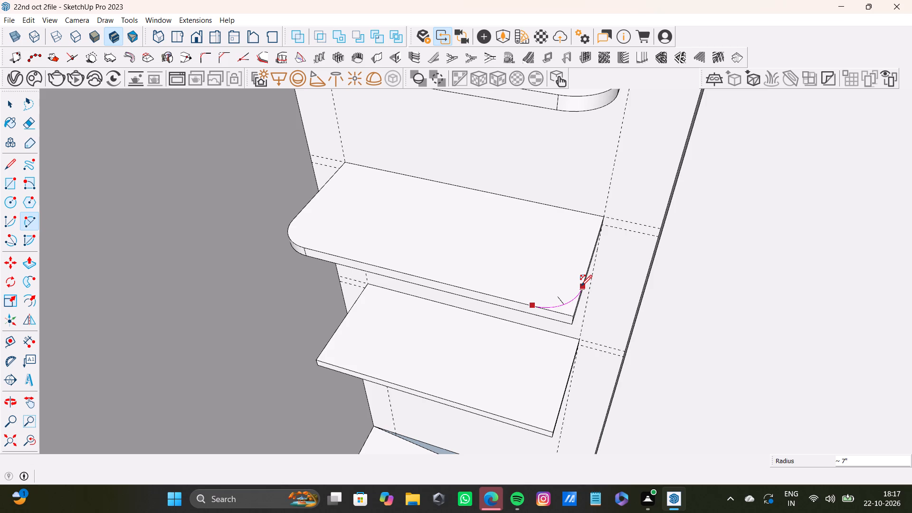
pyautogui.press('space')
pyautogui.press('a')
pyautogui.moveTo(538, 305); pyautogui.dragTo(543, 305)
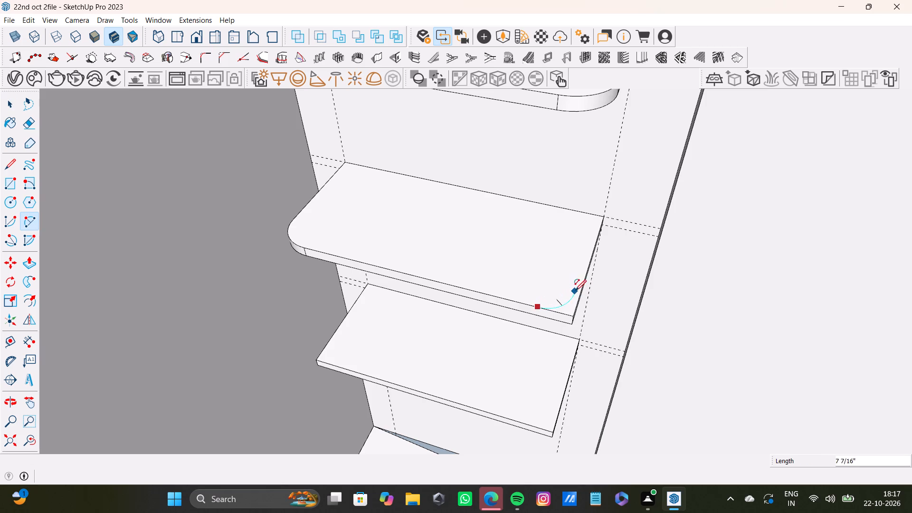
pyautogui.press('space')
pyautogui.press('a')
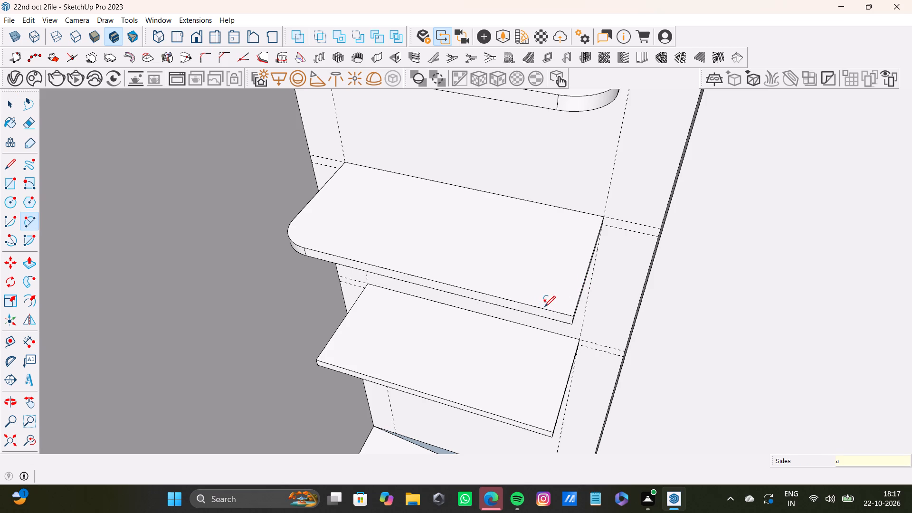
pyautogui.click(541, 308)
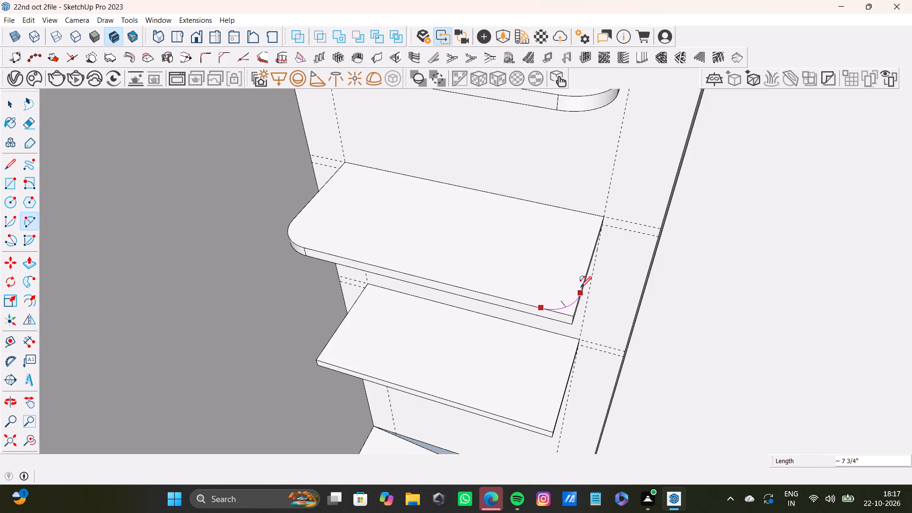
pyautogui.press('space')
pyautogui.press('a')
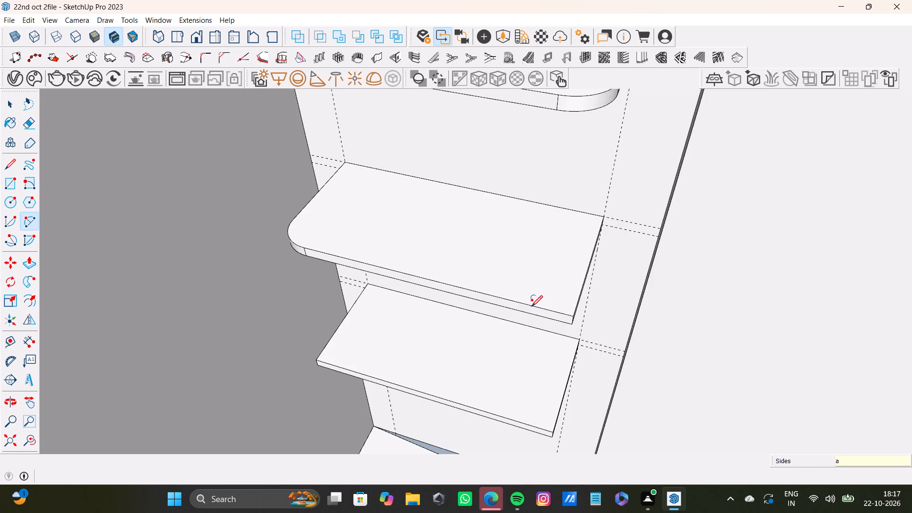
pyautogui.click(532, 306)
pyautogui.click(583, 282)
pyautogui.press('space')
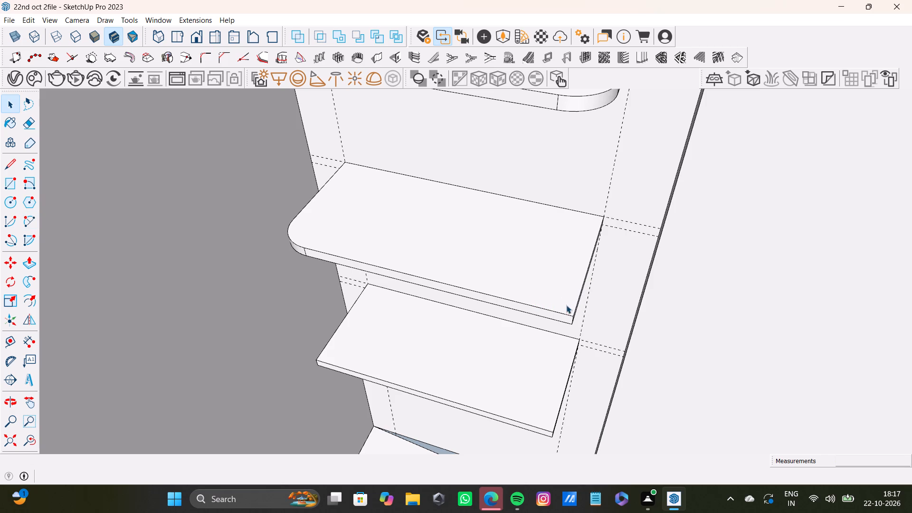
# Draw a two-point arc with a radius of about 5 9/16" across the third shelf's front corner nearest the arched panel.
pyautogui.press('a')
pyautogui.click(540, 309)
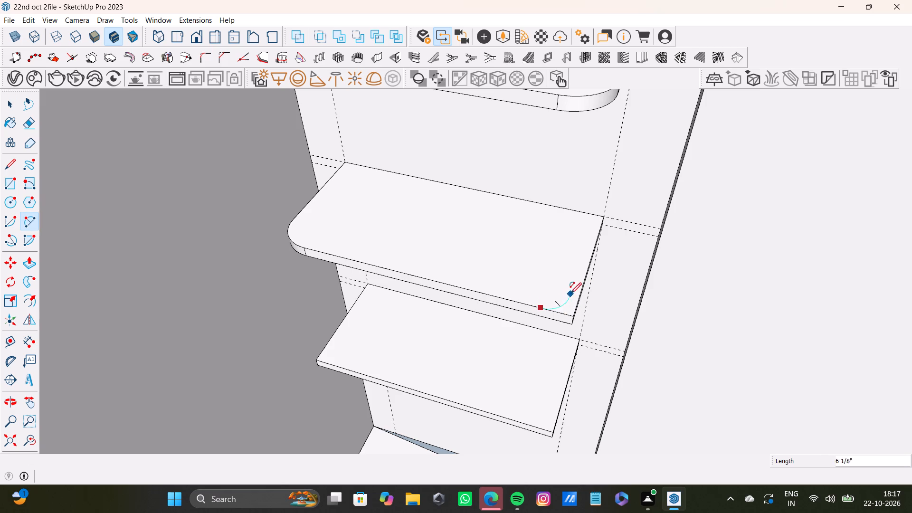
pyautogui.click(582, 286)
pyautogui.click(570, 309)
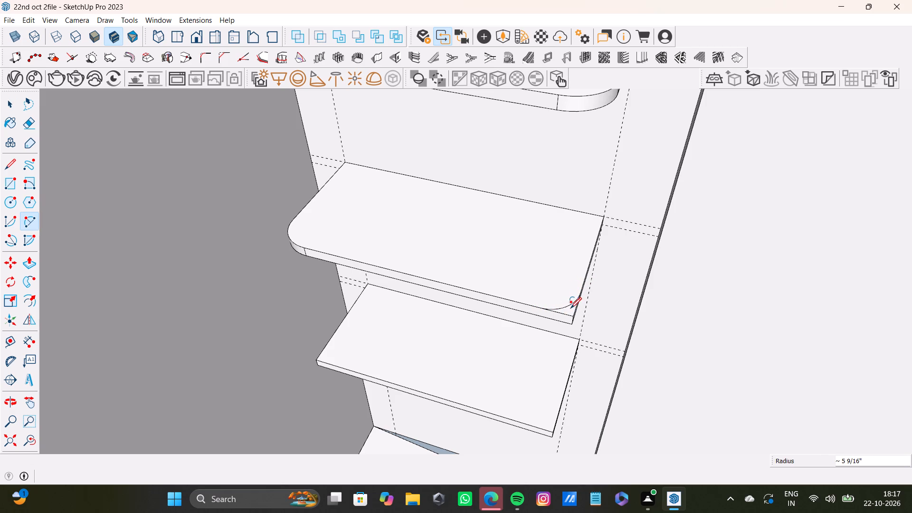
# Push the corner piece outside the arc down through the shelf to round the third shelf's front corner nearest the arched panel.
pyautogui.press('space')
pyautogui.click(568, 310)
pyautogui.press('p')
pyautogui.moveTo(570, 310); pyautogui.dragTo(570, 317)
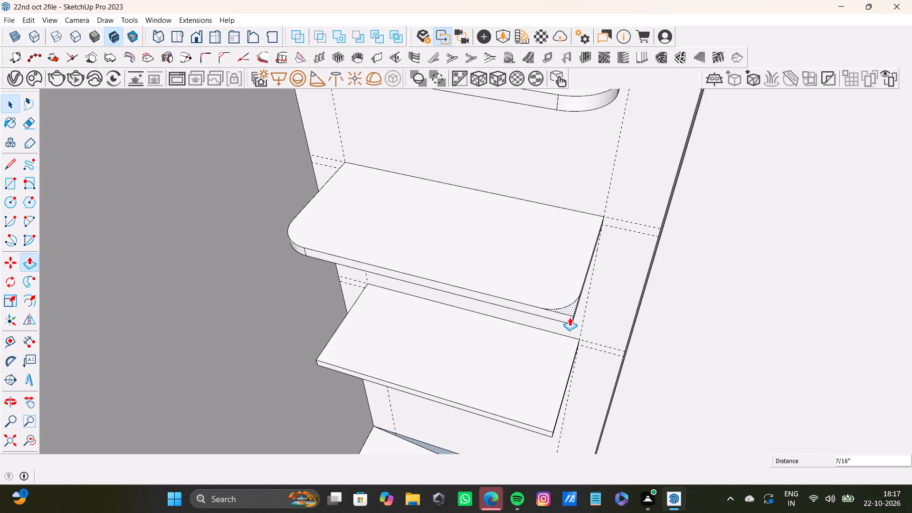
pyautogui.moveTo(570, 317); pyautogui.dragTo(570, 327)
pyautogui.scroll(-4, 567, 330)
pyautogui.press('space')
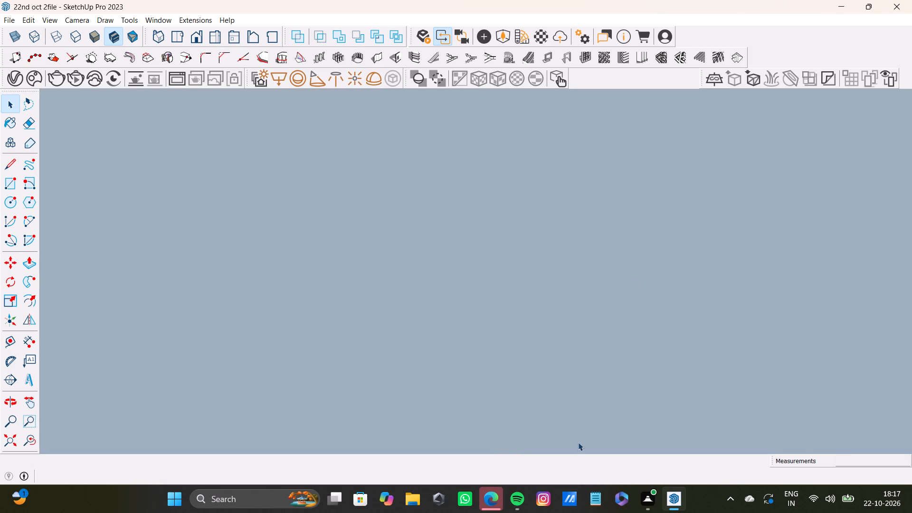
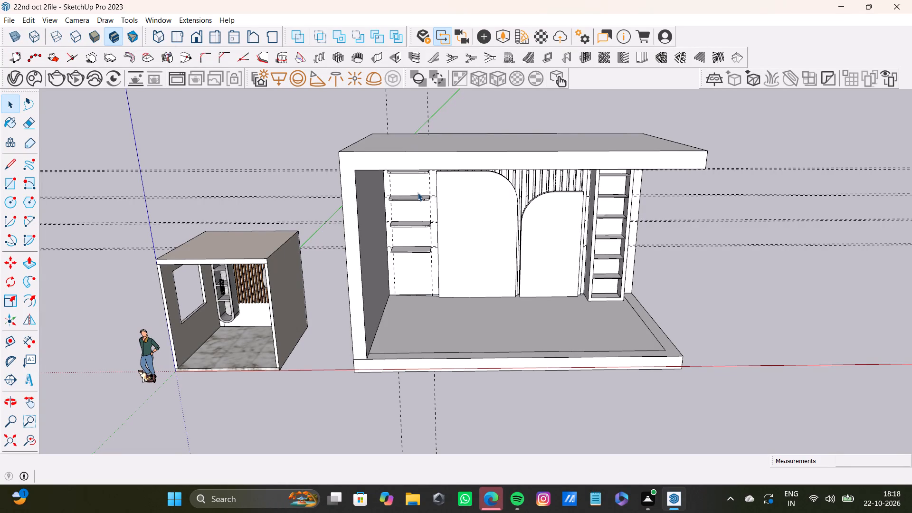
# Draw a two-point arc with a radius of about 7 1/16" across the lowest shelf's front corner nearest the side wall.
pyautogui.scroll(12, 396, 280)
pyautogui.moveTo(413, 214); pyautogui.dragTo(358, 227, button='middle')
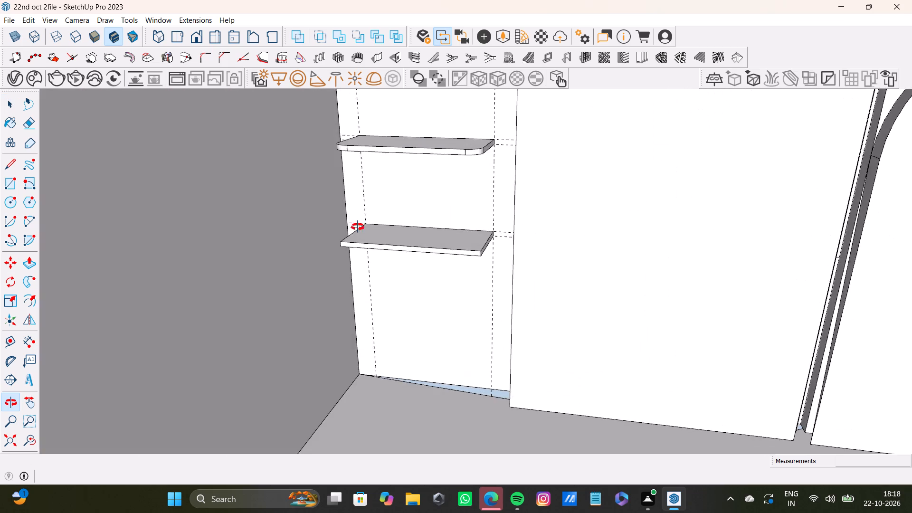
pyautogui.moveTo(358, 227); pyautogui.dragTo(369, 252, button='middle')
pyautogui.scroll(6, 351, 236)
pyautogui.moveTo(351, 235); pyautogui.dragTo(352, 250, button='middle')
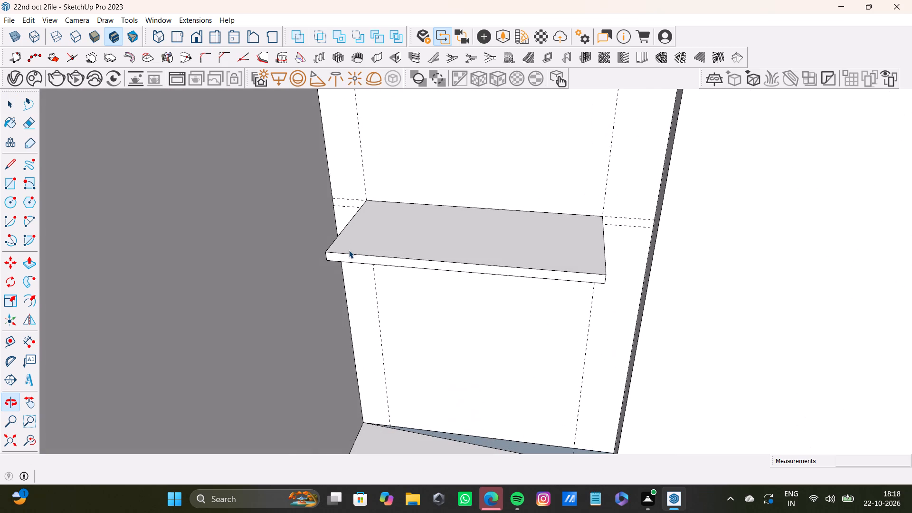
pyautogui.press('a')
pyautogui.scroll(2, 344, 244)
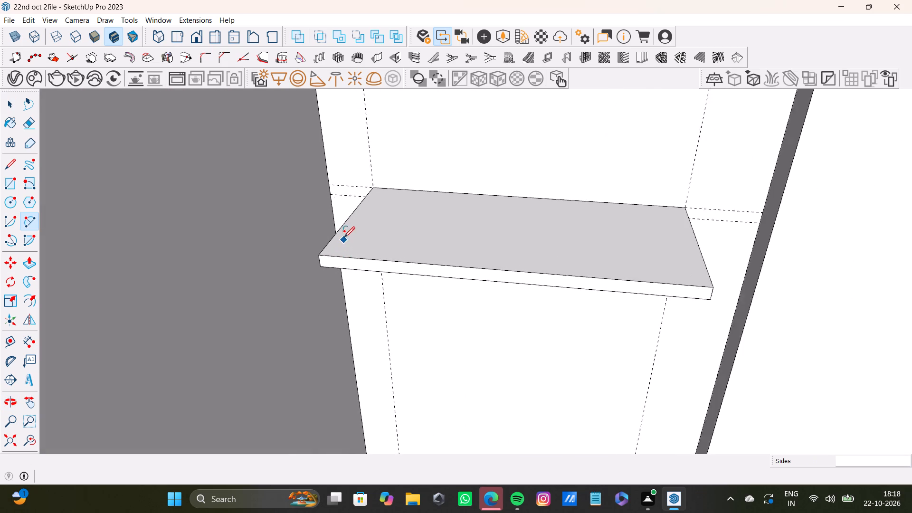
pyautogui.scroll(2, 344, 237)
pyautogui.moveTo(344, 239); pyautogui.dragTo(340, 270, button='middle')
pyautogui.scroll(2, 334, 247)
pyautogui.click(334, 232)
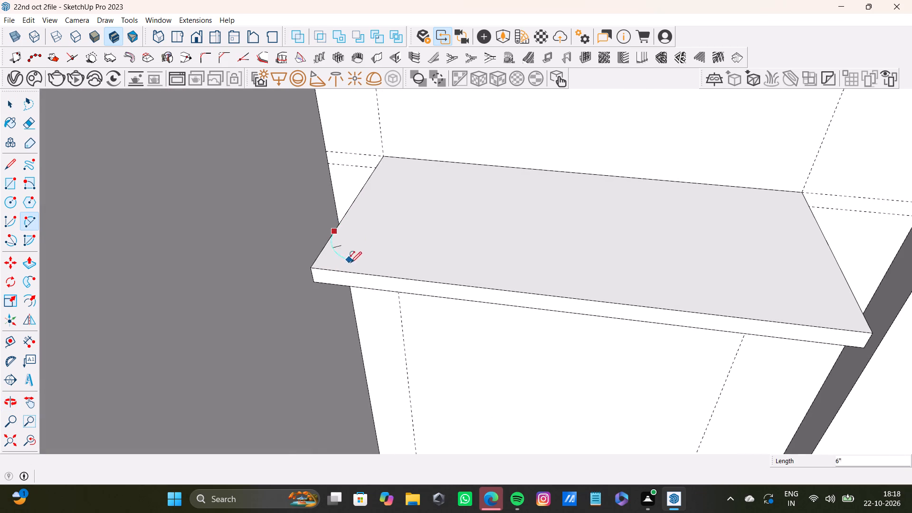
pyautogui.click(370, 275)
pyautogui.click(348, 273)
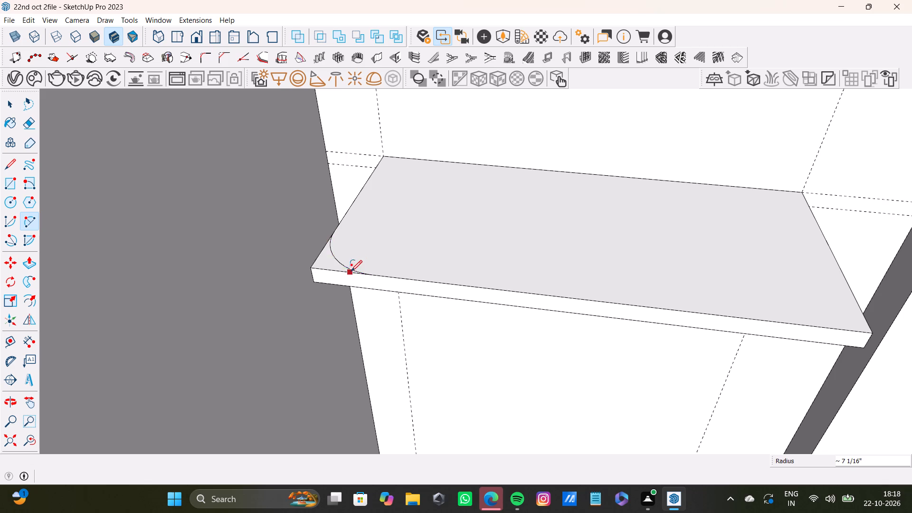
# Draw a two-point arc across the lowest shelf's front corner nearest the arched panel.
pyautogui.scroll(-3, 364, 266)
pyautogui.keyDown('shift'); pyautogui.moveTo(399, 282); pyautogui.dragTo(247, 251, button='middle'); pyautogui.keyUp('shift')
pyautogui.scroll(2, 491, 276)
pyautogui.moveTo(500, 271); pyautogui.dragTo(483, 293, button='middle')
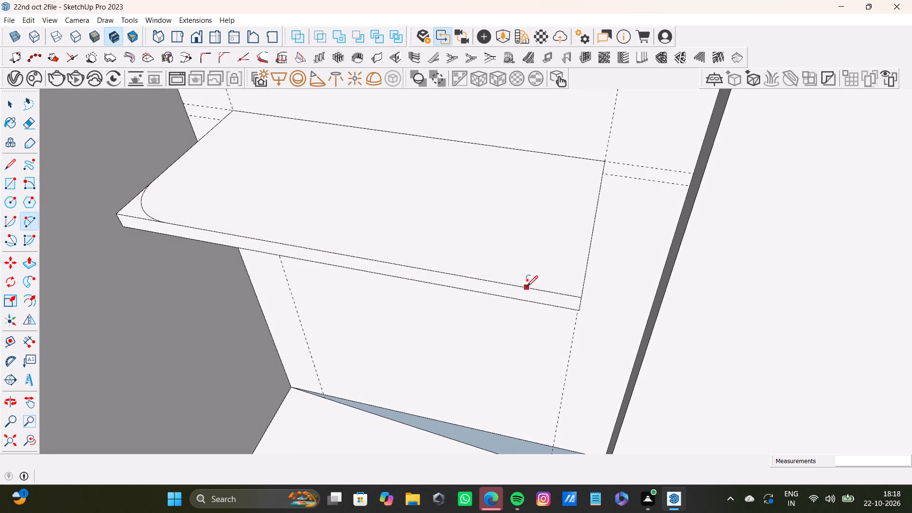
pyautogui.click(527, 287)
pyautogui.click(586, 260)
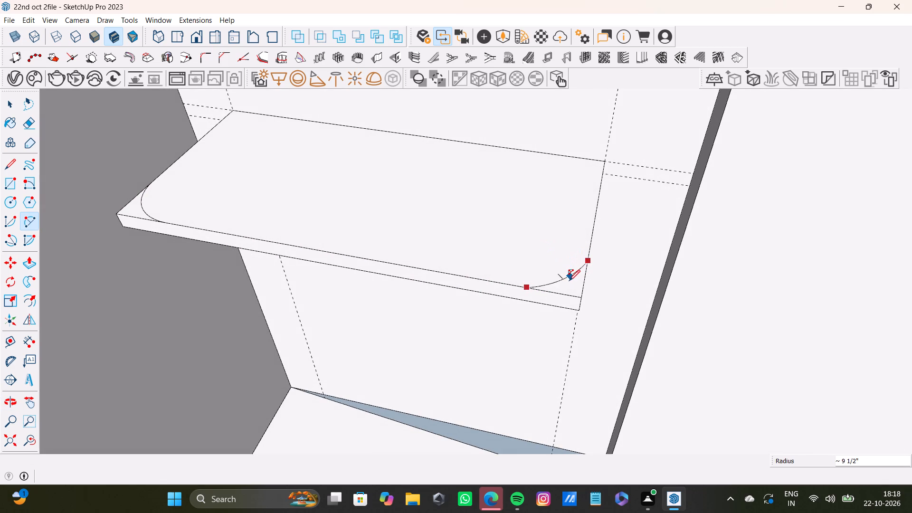
pyautogui.click(570, 284)
# Push the corner piece outside the arc down through the lowest shelf to round its front corner nearest the arched panel.
pyautogui.press('space')
pyautogui.click(573, 292)
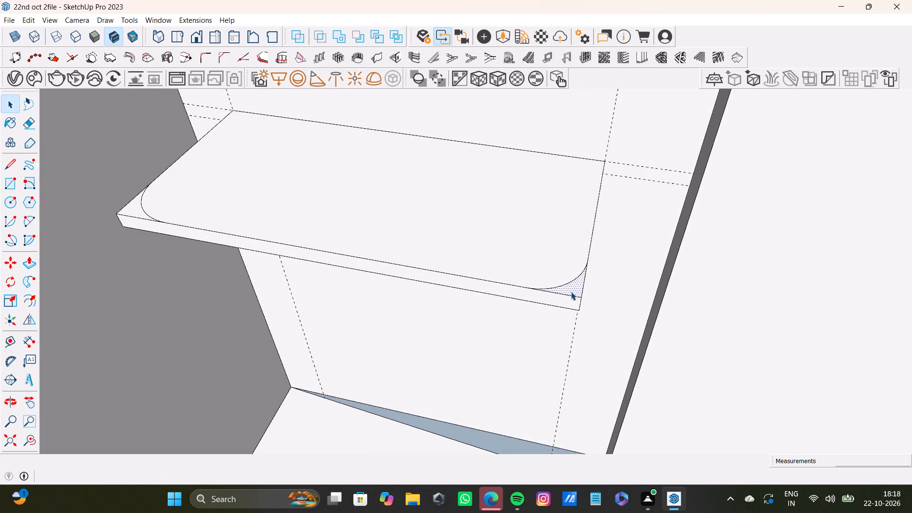
pyautogui.press('p')
pyautogui.moveTo(570, 292); pyautogui.dragTo(573, 326)
# Push the corner piece outside the arc down 2" to round the lowest shelf's front corner nearest the side wall.
pyautogui.press('space')
pyautogui.click(137, 215)
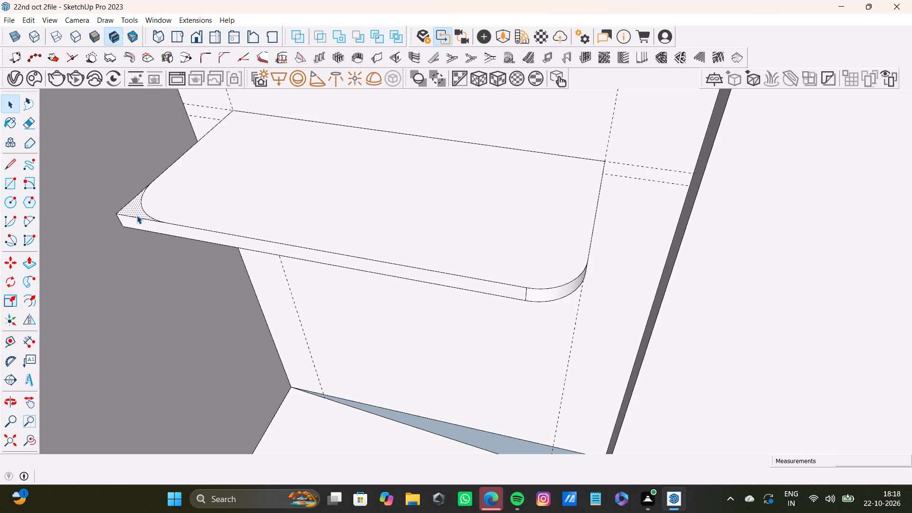
pyautogui.press('p')
pyautogui.moveTo(135, 205); pyautogui.dragTo(143, 246)
pyautogui.scroll(-12, 142, 248)
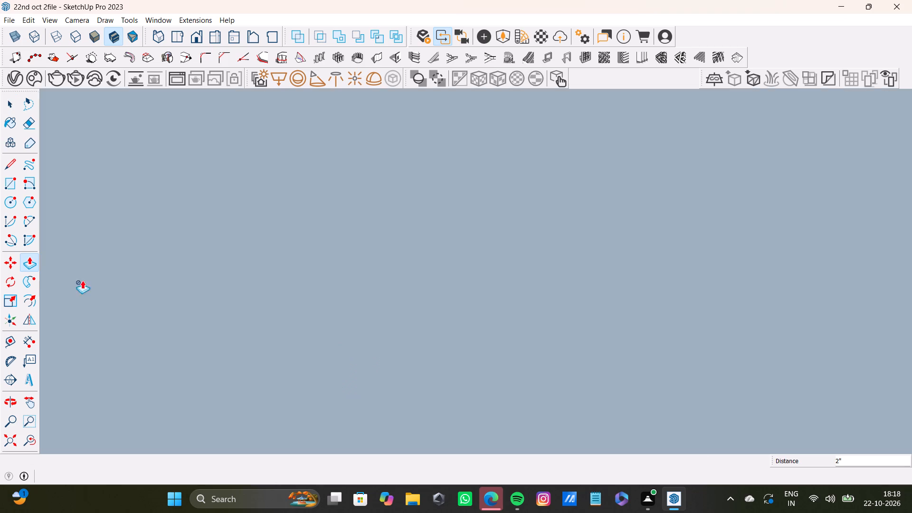
# Examine the four rounded shelves and the rest of the room from the front.
pyautogui.moveTo(37, 423); pyautogui.dragTo(34, 428)
pyautogui.moveTo(27, 442); pyautogui.dragTo(19, 443)
pyautogui.click(6, 442)
pyautogui.moveTo(207, 387); pyautogui.dragTo(213, 381, button='middle')
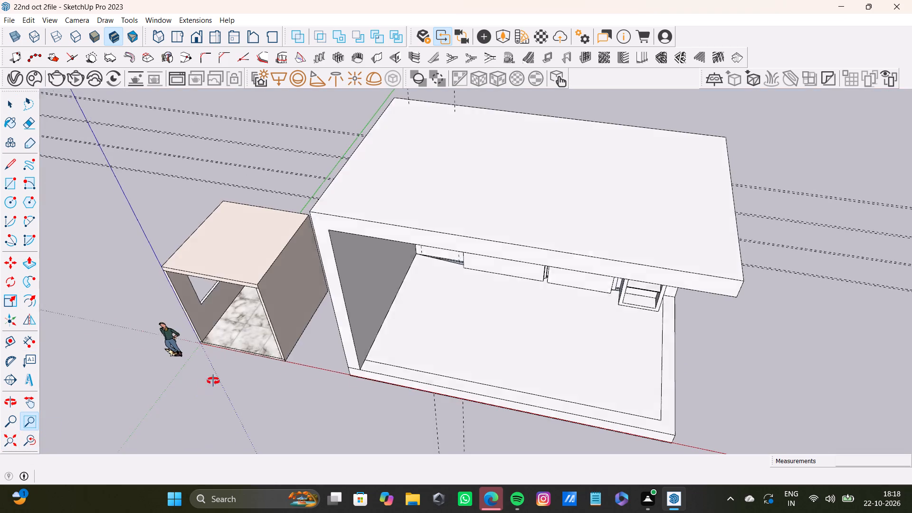
pyautogui.moveTo(213, 381); pyautogui.dragTo(231, 191, button='middle')
pyautogui.scroll(5, 314, 199)
pyautogui.moveTo(345, 211); pyautogui.dragTo(143, 225, button='middle')
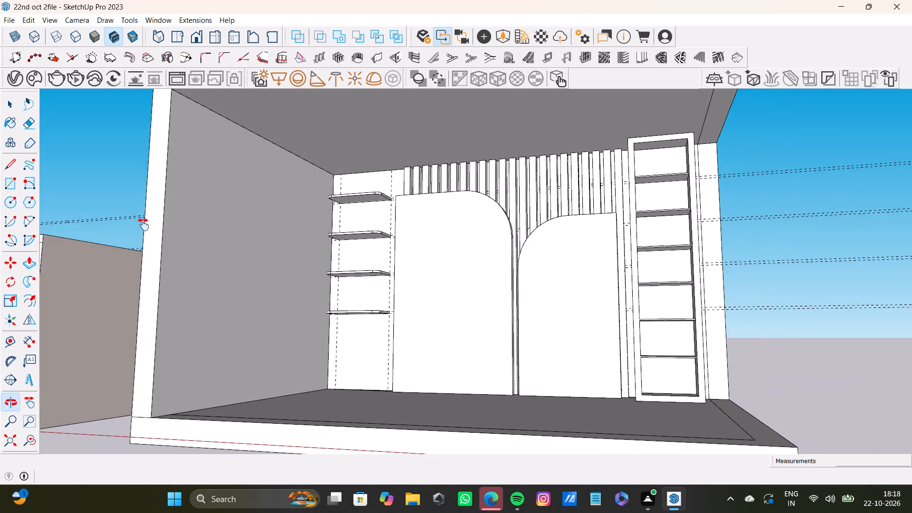
pyautogui.moveTo(143, 225); pyautogui.dragTo(201, 206, button='middle')
pyautogui.keyDown('shift'); pyautogui.scroll(-4, 294, 298); pyautogui.keyUp('shift')
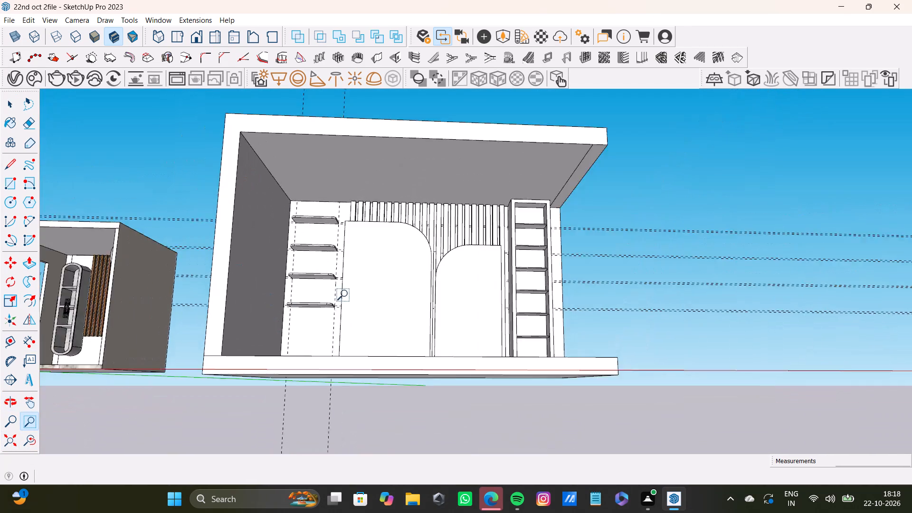
pyautogui.keyDown('shift'); pyautogui.scroll(-2, 347, 293); pyautogui.keyUp('shift')
pyautogui.moveTo(383, 292); pyautogui.dragTo(357, 268, button='middle')
pyautogui.scroll(11, 598, 300)
# Open the room shell group and extend the side wall beside the tall shelving unit forward to the floor slab's front edge.
pyautogui.press('space')
pyautogui.click(511, 264)
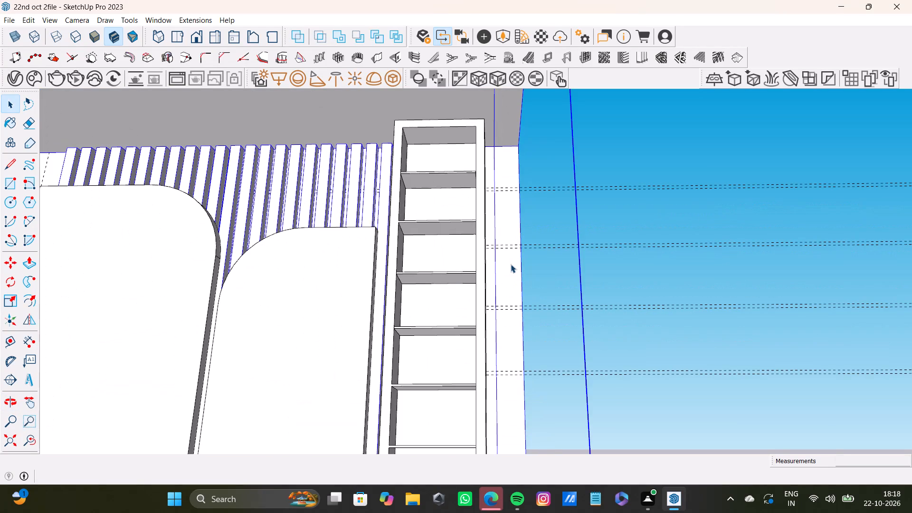
pyautogui.doubleClick(506, 268)
pyautogui.click(508, 271)
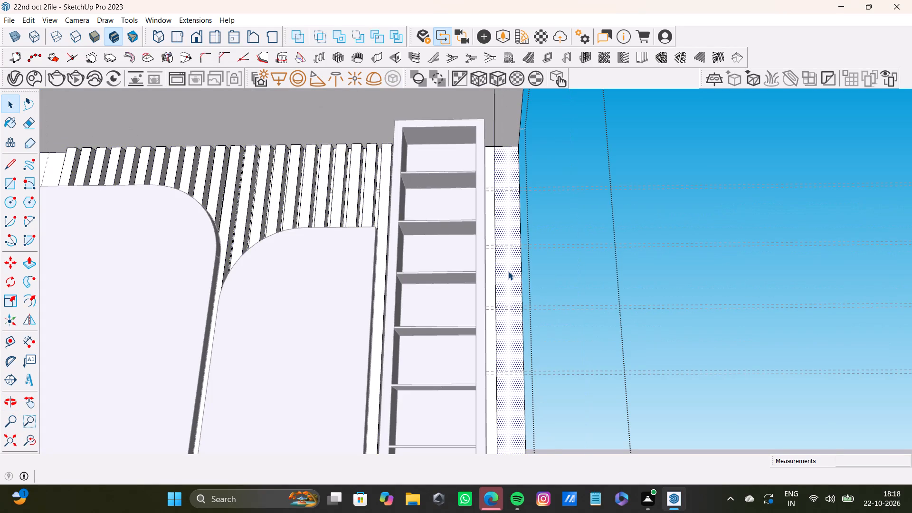
pyautogui.press('p')
pyautogui.moveTo(508, 271); pyautogui.dragTo(455, 291)
pyautogui.scroll(-3, 452, 288)
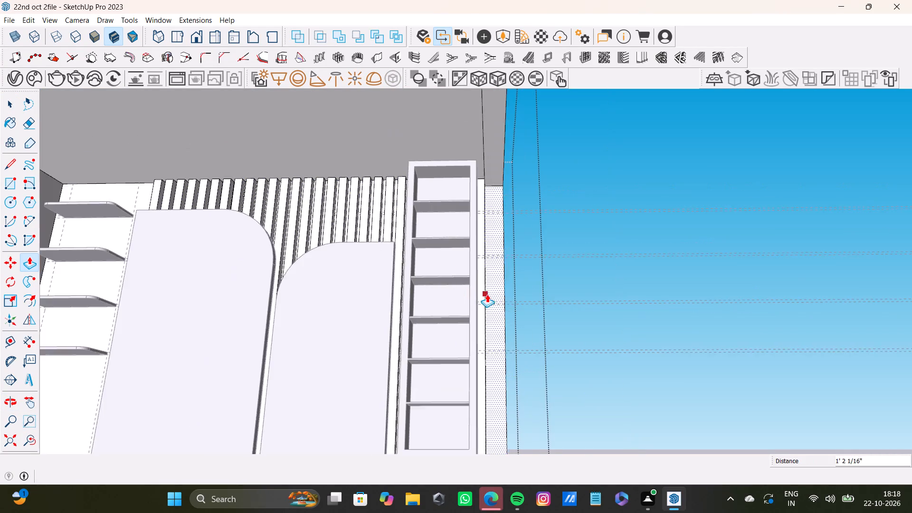
pyautogui.moveTo(487, 294); pyautogui.dragTo(307, 252, button='middle')
pyautogui.moveTo(468, 289); pyautogui.dragTo(270, 360)
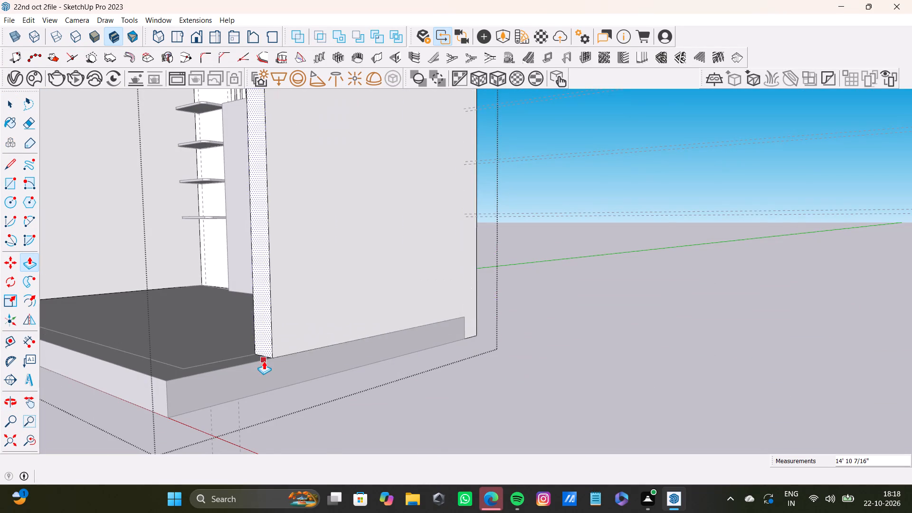
pyautogui.scroll(-3, 264, 359)
pyautogui.keyDown('shift'); pyautogui.moveTo(264, 359); pyautogui.dragTo(378, 348, button='middle'); pyautogui.keyUp('shift')
pyautogui.scroll(4, 379, 347)
pyautogui.keyDown('shift'); pyautogui.moveTo(412, 363); pyautogui.dragTo(387, 193, button='middle'); pyautogui.keyUp('shift')
pyautogui.moveTo(418, 196); pyautogui.dragTo(362, 258)
# Inspect the extended side wall and the back-wall layout from the front, and leave the room shell group.
pyautogui.scroll(-12, 356, 256)
pyautogui.moveTo(271, 242); pyautogui.dragTo(459, 203, button='middle')
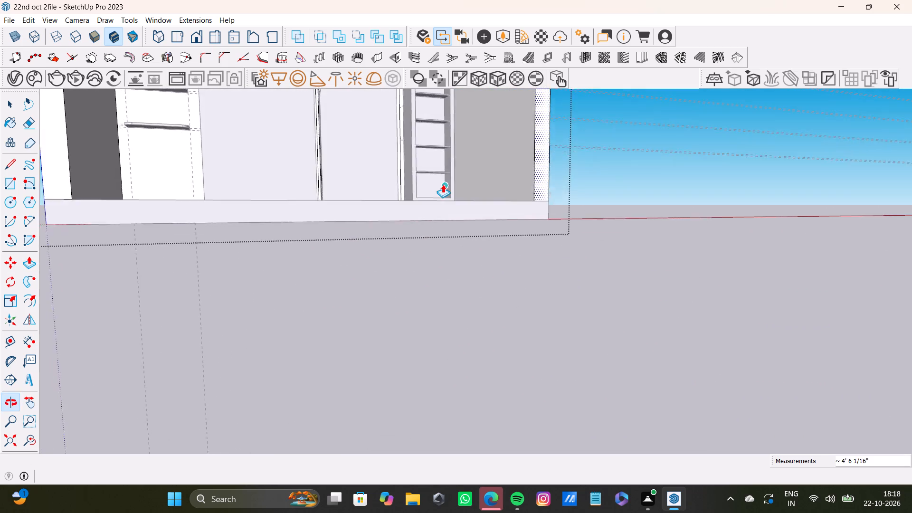
pyautogui.scroll(-6, 443, 184)
pyautogui.keyDown('shift'); pyautogui.moveTo(396, 205); pyautogui.dragTo(311, 289, button='middle'); pyautogui.keyUp('shift')
pyautogui.scroll(2, 343, 296)
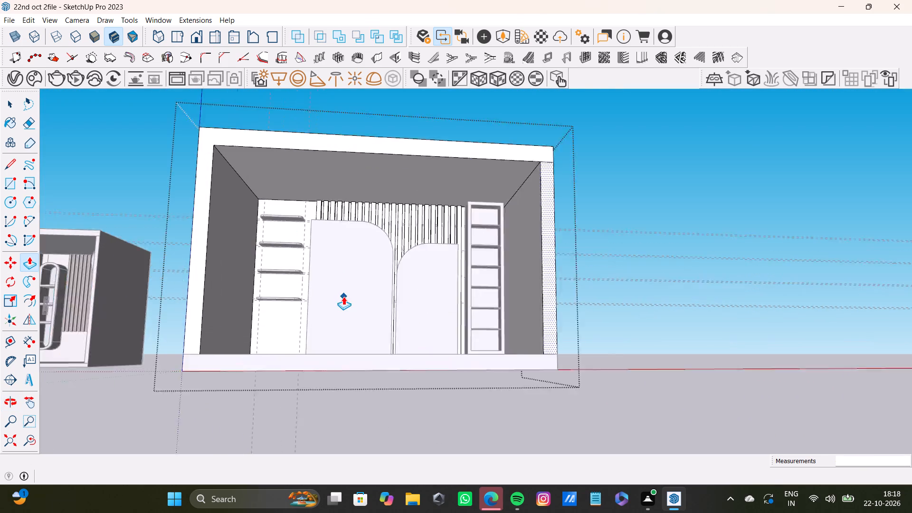
pyautogui.scroll(7, 343, 296)
pyautogui.scroll(-4, 413, 258)
pyautogui.moveTo(411, 260); pyautogui.dragTo(408, 270, button='middle')
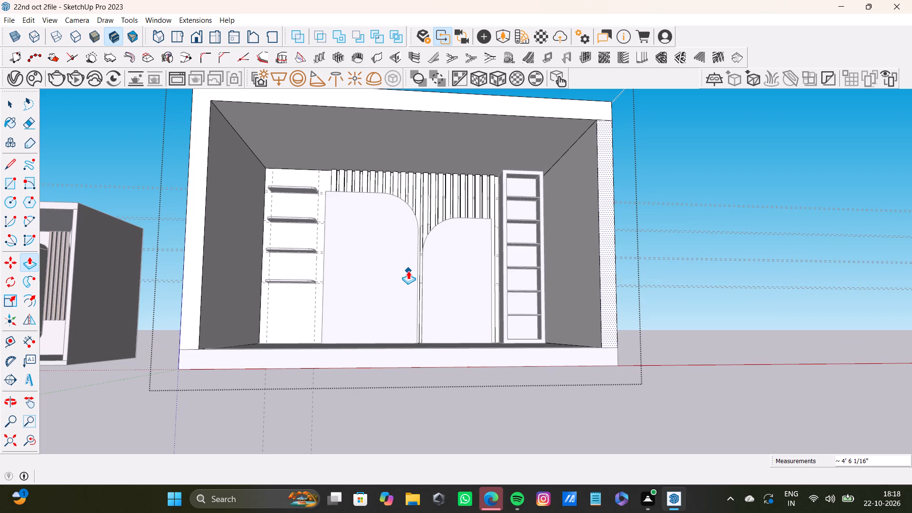
pyautogui.press('space')
pyautogui.press('space')
pyautogui.scroll(-2, 395, 271)
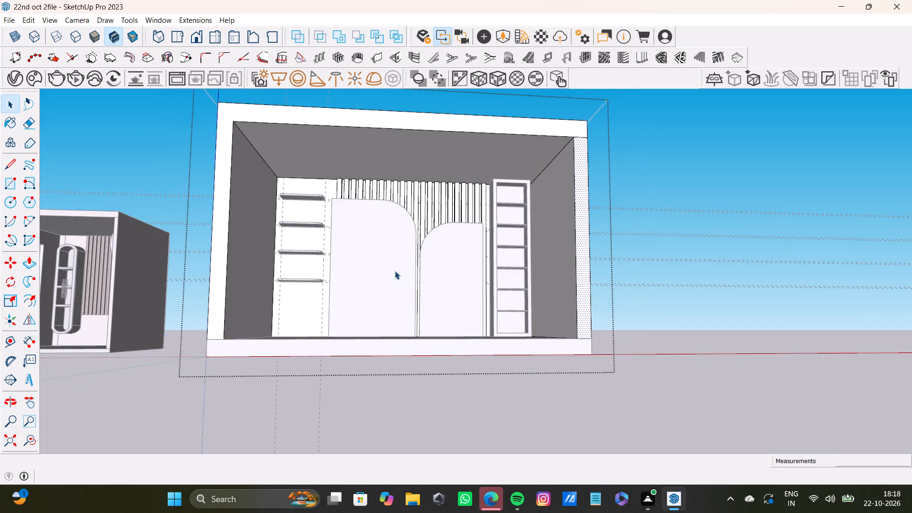
pyautogui.scroll(-2, 395, 271)
pyautogui.moveTo(395, 270); pyautogui.dragTo(414, 311, button='middle')
pyautogui.scroll(5, 375, 243)
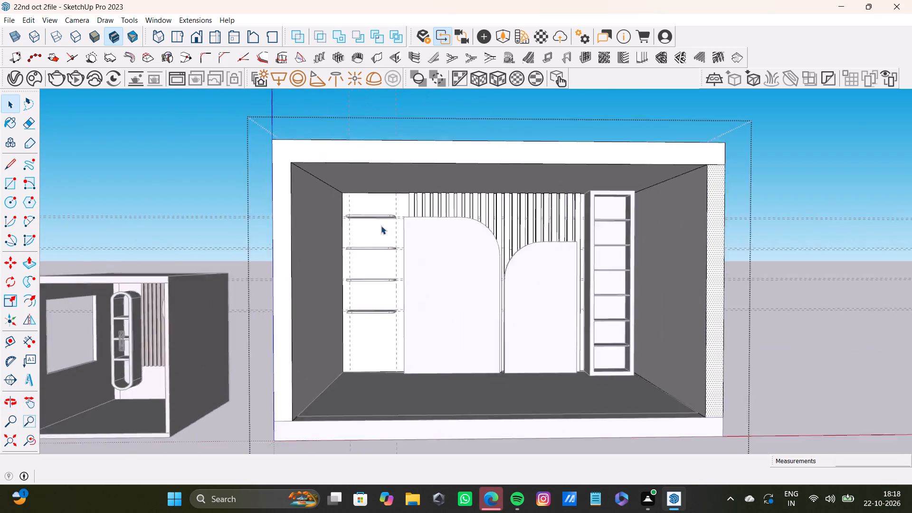
pyautogui.scroll(5, 381, 226)
pyautogui.scroll(-9, 375, 232)
pyautogui.moveTo(372, 242); pyautogui.dragTo(398, 248, button='middle')
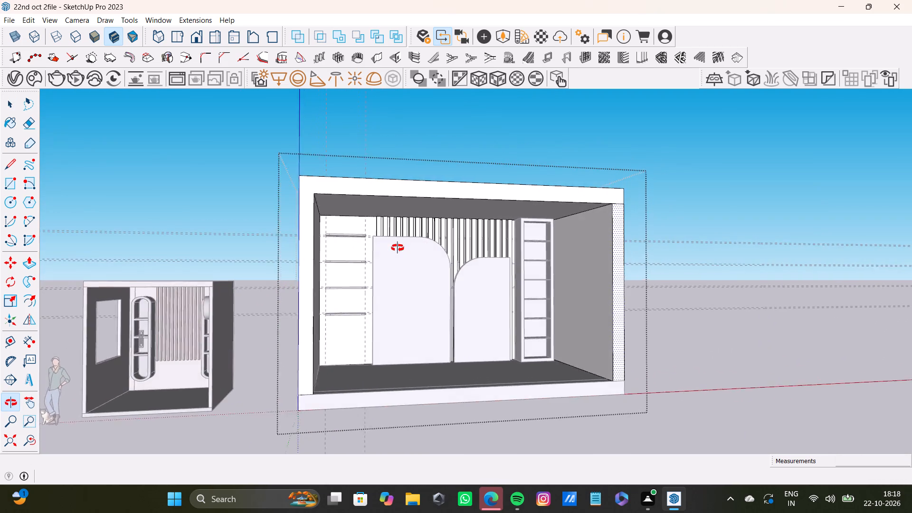
pyautogui.moveTo(398, 248); pyautogui.dragTo(355, 258, button='middle')
pyautogui.scroll(4, 362, 258)
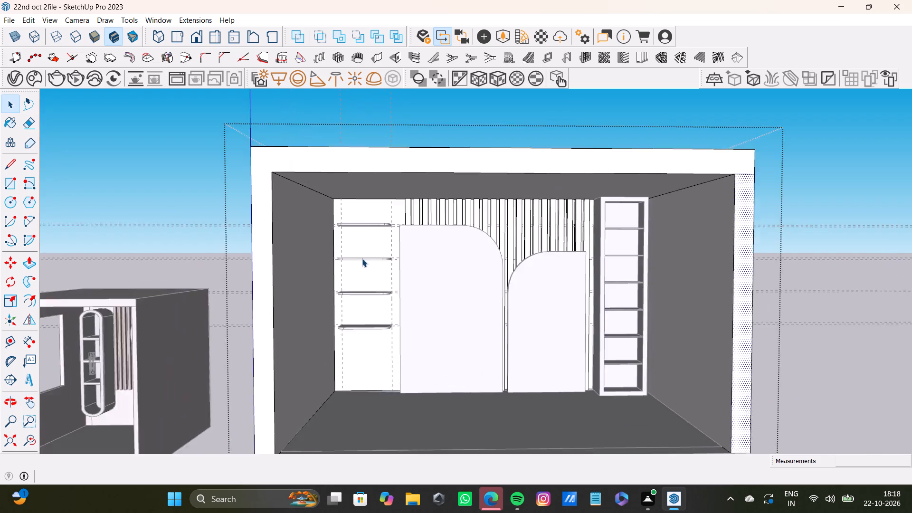
pyautogui.scroll(3, 362, 258)
pyautogui.scroll(-7, 363, 258)
pyautogui.keyDown('shift'); pyautogui.moveTo(370, 256); pyautogui.dragTo(332, 232, button='middle'); pyautogui.keyUp('shift')
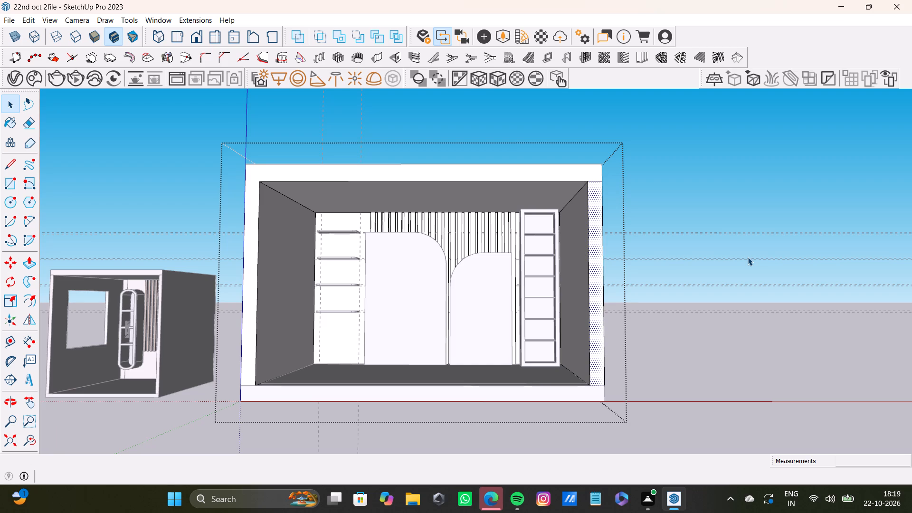
pyautogui.press('space')
pyautogui.click(651, 142)
# Draw a rectangle about 5' 8 13/16" by 7" along the gap at the base of the shelf wall, ending at the large arched panel.
pyautogui.scroll(2, 384, 264)
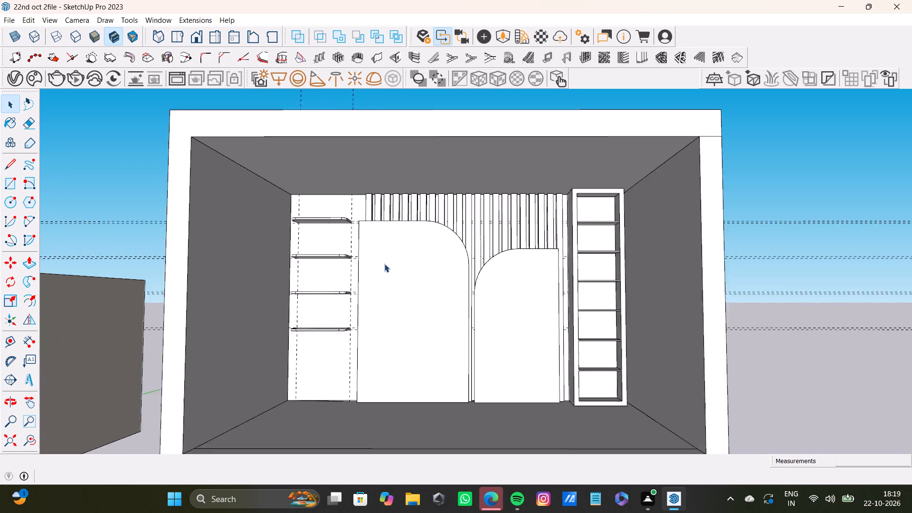
pyautogui.scroll(3, 384, 264)
pyautogui.moveTo(401, 273); pyautogui.dragTo(403, 333, button='middle')
pyautogui.scroll(-6, 403, 333)
pyautogui.keyDown('shift'); pyautogui.moveTo(406, 329); pyautogui.dragTo(406, 291, button='middle'); pyautogui.keyUp('shift')
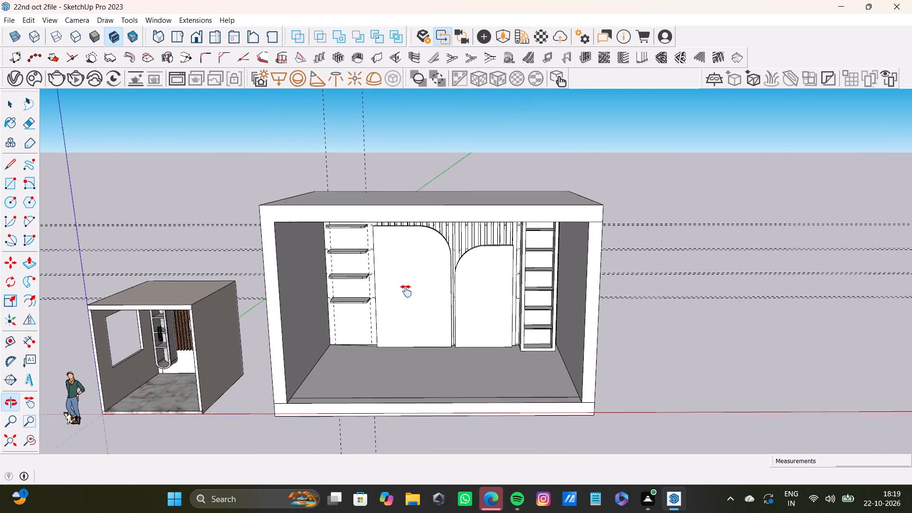
pyautogui.keyDown('shift'); pyautogui.moveTo(406, 291); pyautogui.dragTo(406, 291, button='middle'); pyautogui.keyUp('shift')
pyautogui.scroll(10, 393, 310)
pyautogui.moveTo(364, 341); pyautogui.dragTo(359, 346, button='middle')
pyautogui.scroll(10, 360, 343)
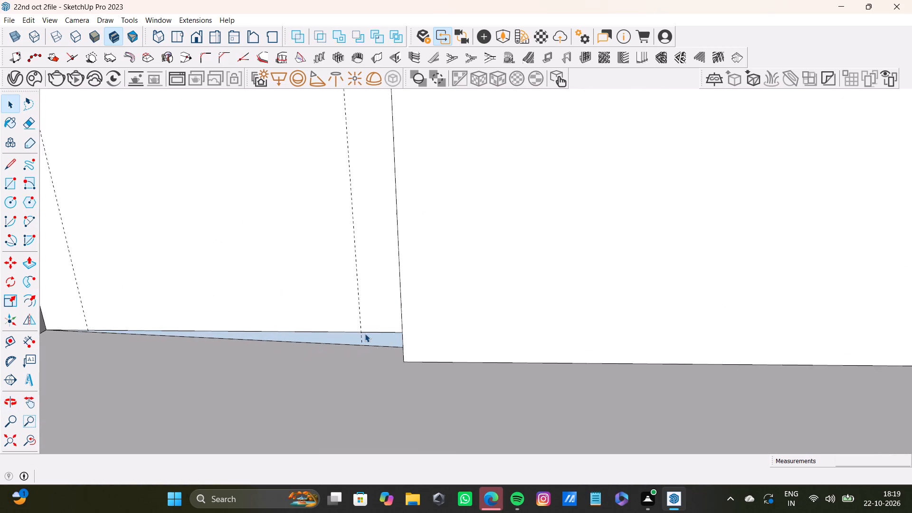
pyautogui.moveTo(373, 334); pyautogui.dragTo(507, 340, button='middle')
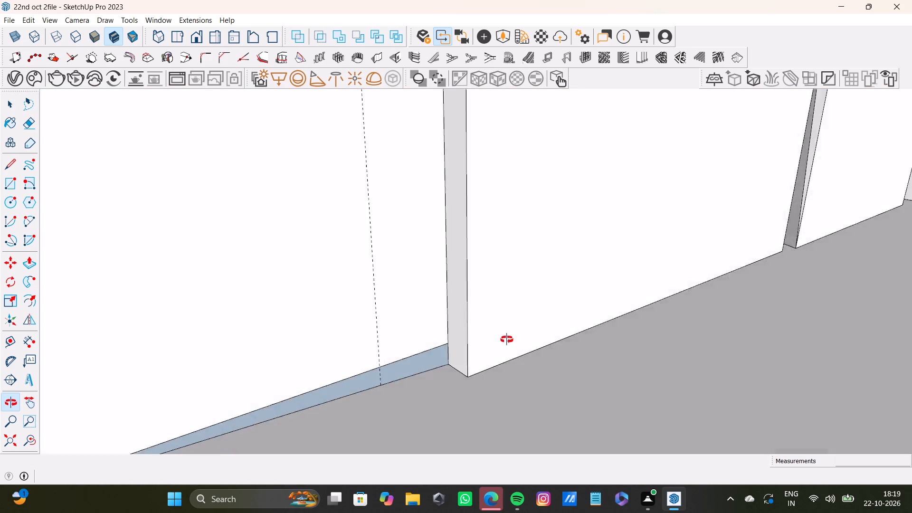
pyautogui.moveTo(507, 340); pyautogui.dragTo(330, 348, button='middle')
pyautogui.click(11, 183)
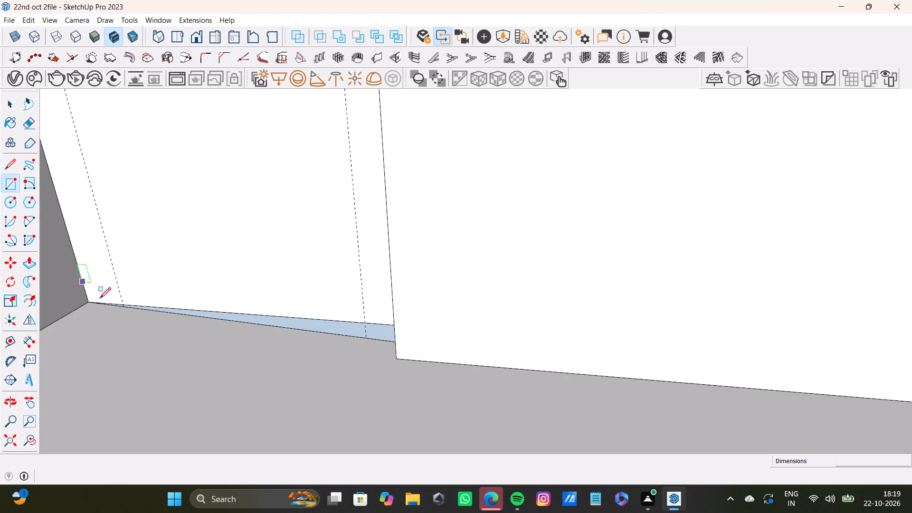
pyautogui.moveTo(119, 304); pyautogui.dragTo(123, 304)
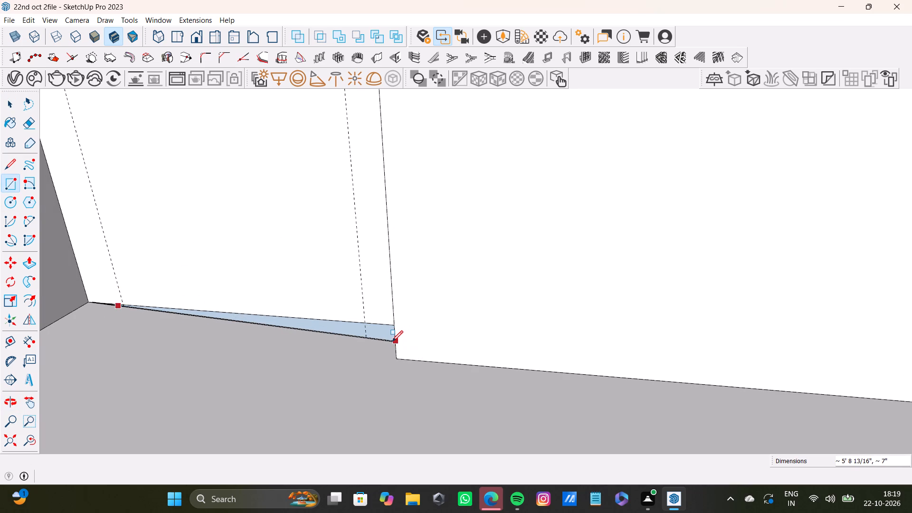
pyautogui.click(392, 342)
# Undo the last edit at the gap along the base of the shelf wall.
pyautogui.press('space')
pyautogui.click(376, 330)
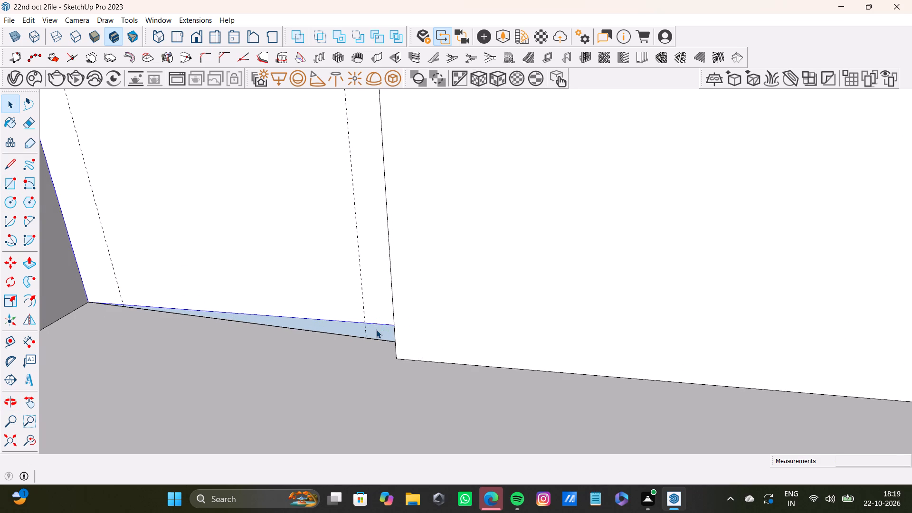
pyautogui.rightClick(376, 330)
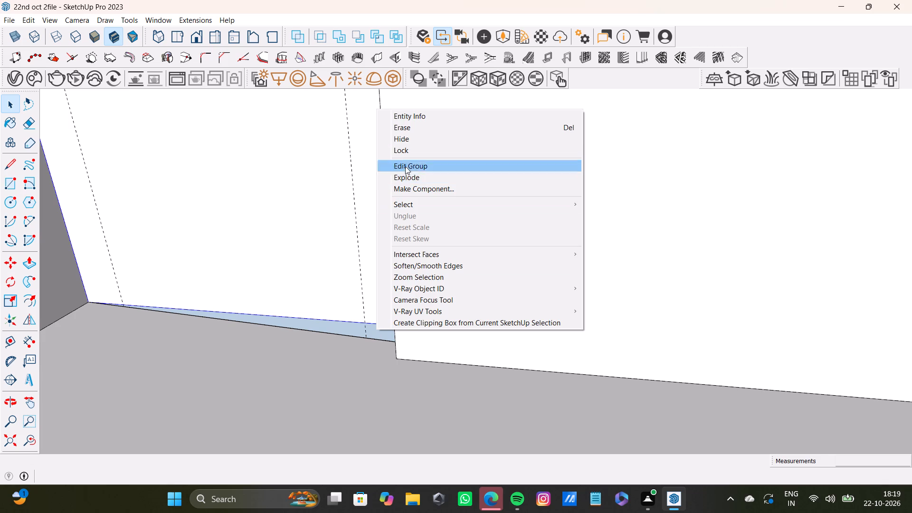
pyautogui.click(363, 326)
pyautogui.click(370, 332)
pyautogui.scroll(-3, 385, 334)
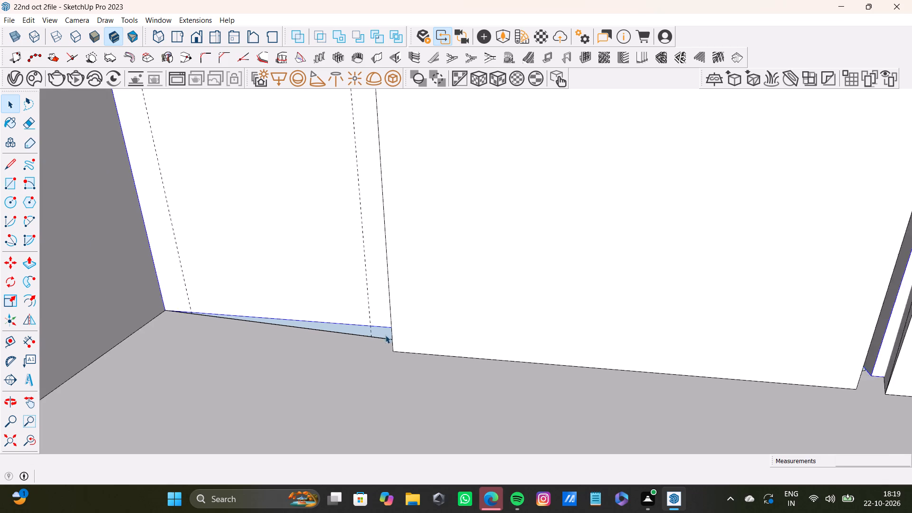
pyautogui.middleClick(385, 335)
pyautogui.scroll(10, 385, 335)
pyautogui.moveTo(387, 334); pyautogui.dragTo(524, 227, button='middle')
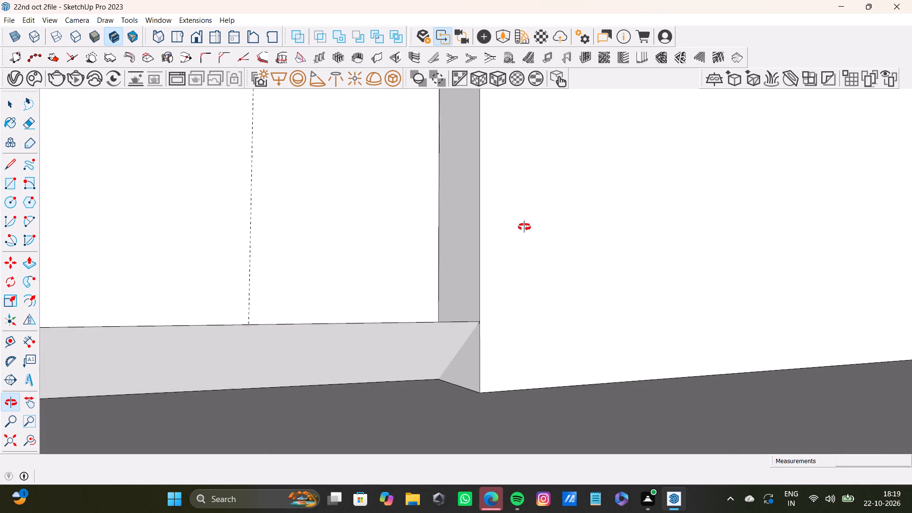
pyautogui.moveTo(524, 227); pyautogui.dragTo(475, 343, button='middle')
pyautogui.click(429, 363)
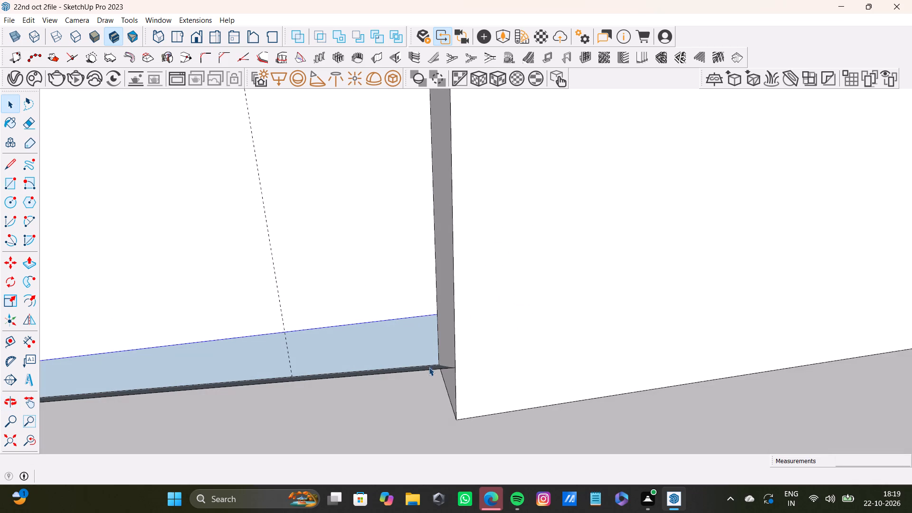
pyautogui.hotkey('ctrl', 'z')
# Examine the gap beneath the shelves and the whole back wall from inside and outside the room, leaving nothing selected.
pyautogui.moveTo(409, 342); pyautogui.dragTo(603, 254, button='middle')
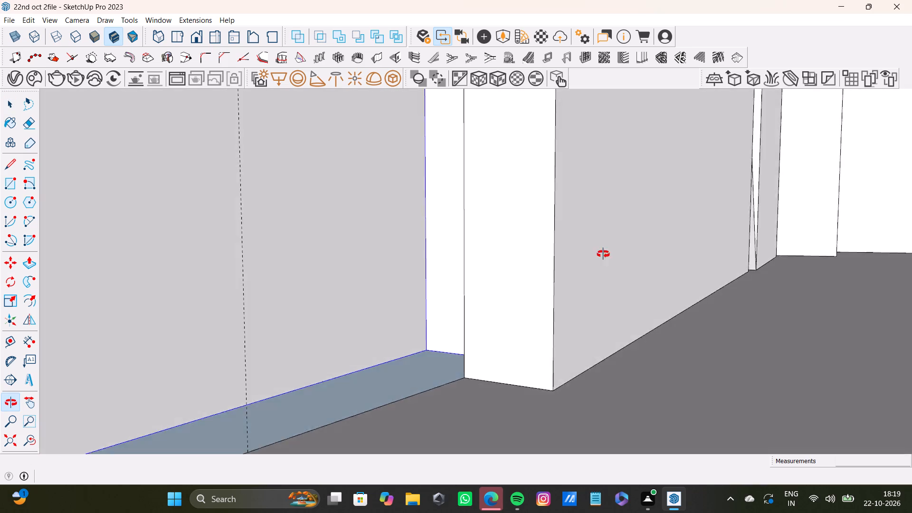
pyautogui.moveTo(603, 254); pyautogui.dragTo(696, 405, button='middle')
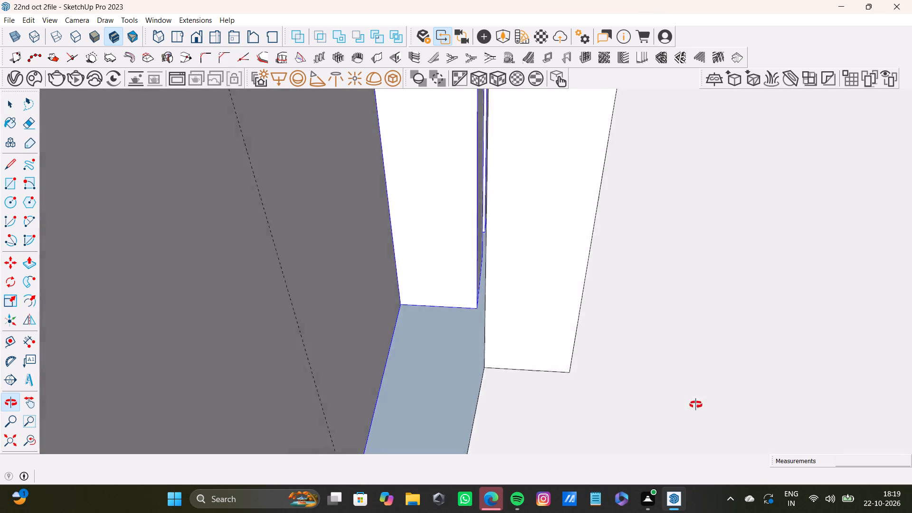
pyautogui.moveTo(696, 405); pyautogui.dragTo(356, 333, button='middle')
pyautogui.scroll(-17, 352, 330)
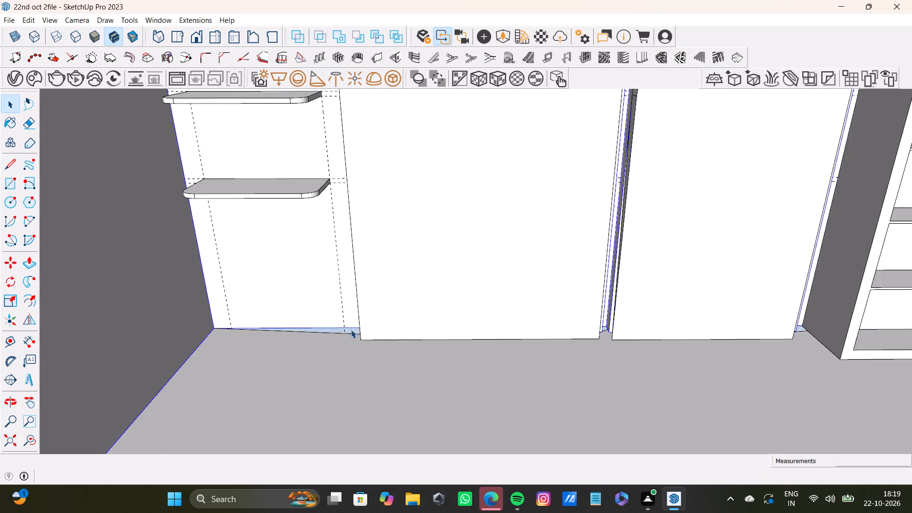
pyautogui.scroll(-14, 351, 330)
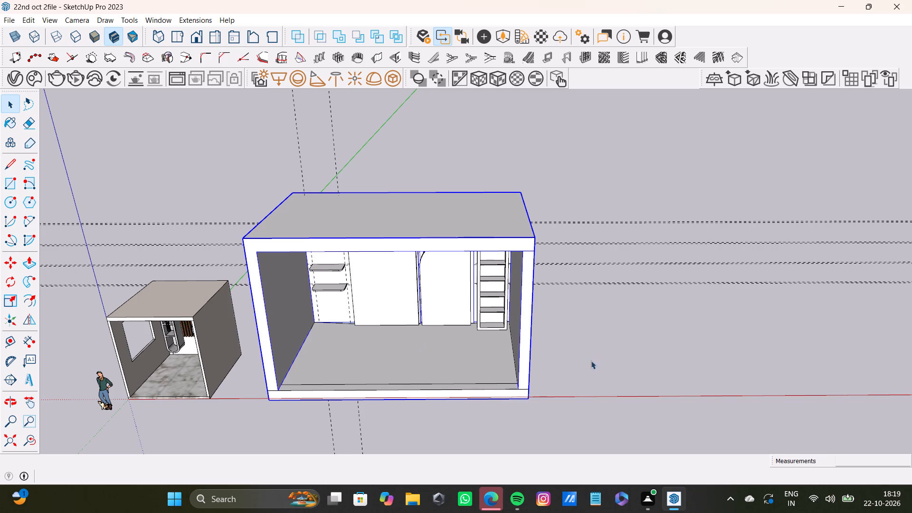
pyautogui.scroll(3, 399, 351)
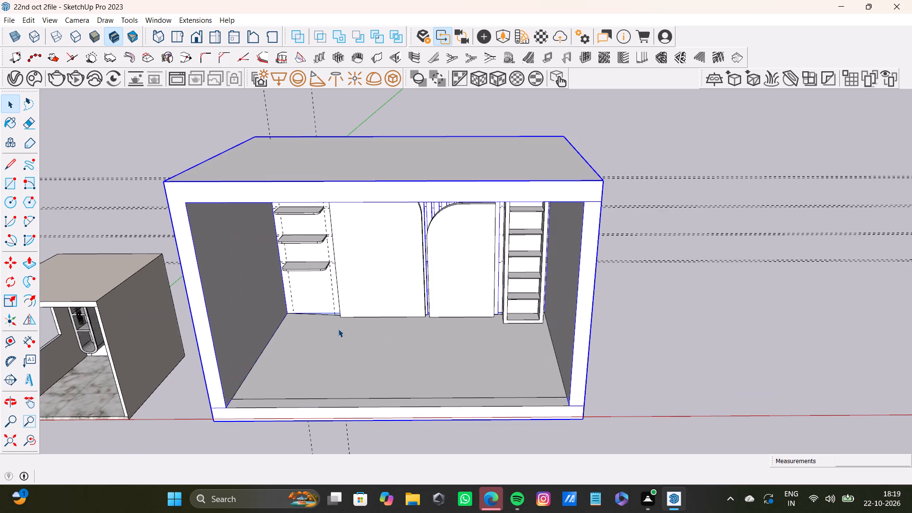
pyautogui.scroll(4, 344, 337)
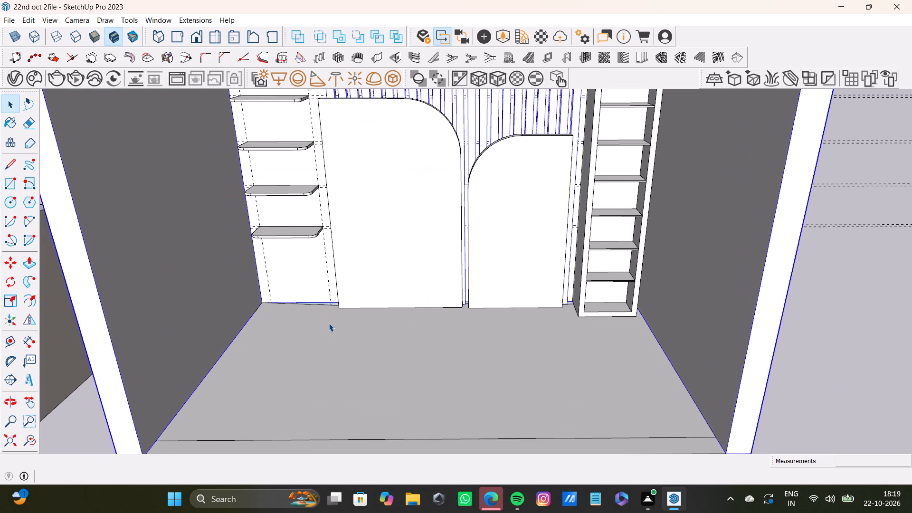
pyautogui.scroll(-5, 347, 234)
pyautogui.scroll(5, 403, 306)
pyautogui.keyDown('shift'); pyautogui.moveTo(359, 251); pyautogui.dragTo(373, 309, button='middle'); pyautogui.keyUp('shift')
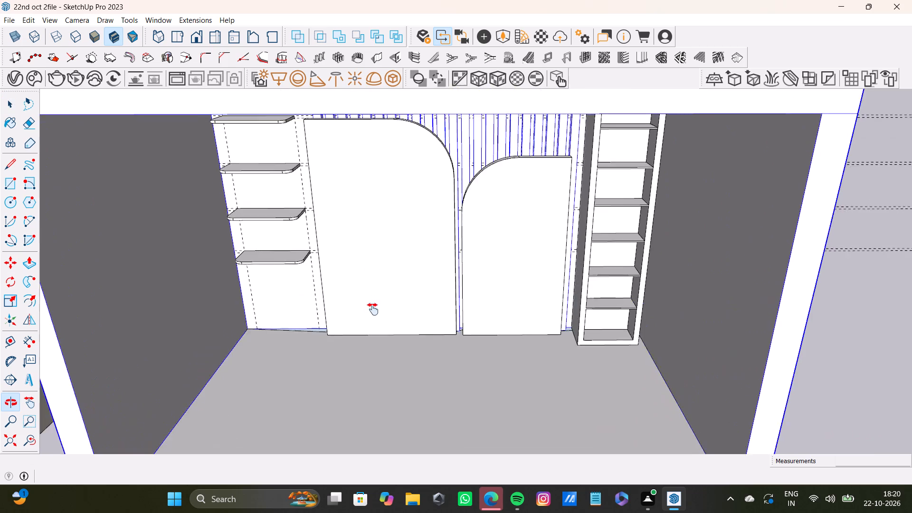
pyautogui.keyDown('shift'); pyautogui.moveTo(373, 309); pyautogui.dragTo(341, 211, button='middle'); pyautogui.keyUp('shift')
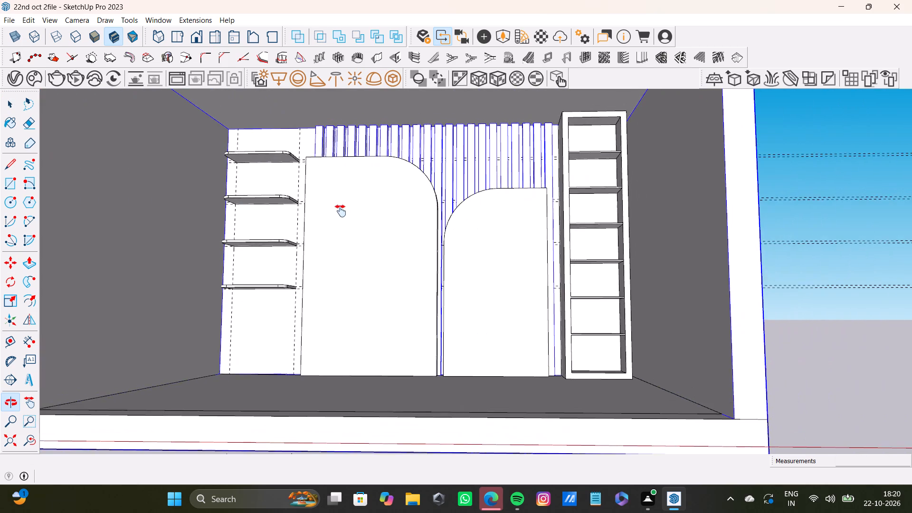
pyautogui.keyDown('shift'); pyautogui.moveTo(341, 211); pyautogui.dragTo(388, 202, button='middle'); pyautogui.keyUp('shift')
pyautogui.press('space')
pyautogui.scroll(4, 303, 156)
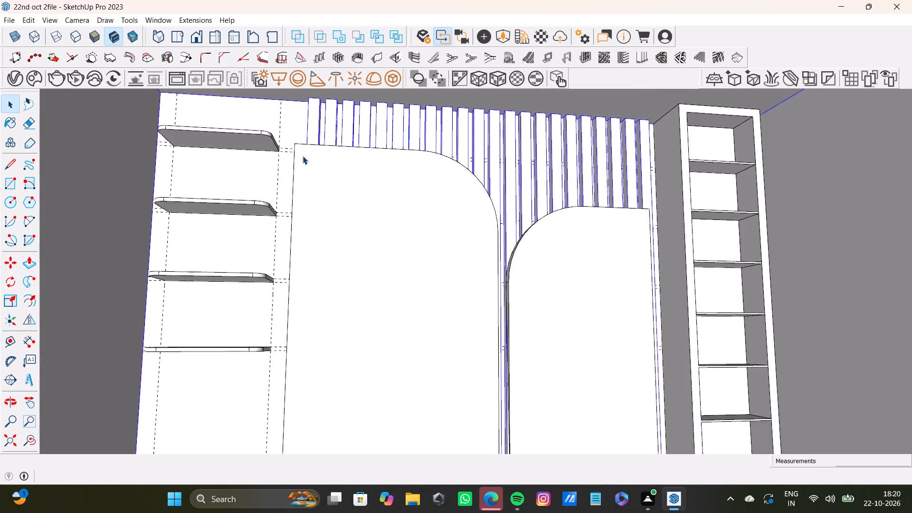
pyautogui.scroll(-12, 369, 140)
pyautogui.click(623, 116)
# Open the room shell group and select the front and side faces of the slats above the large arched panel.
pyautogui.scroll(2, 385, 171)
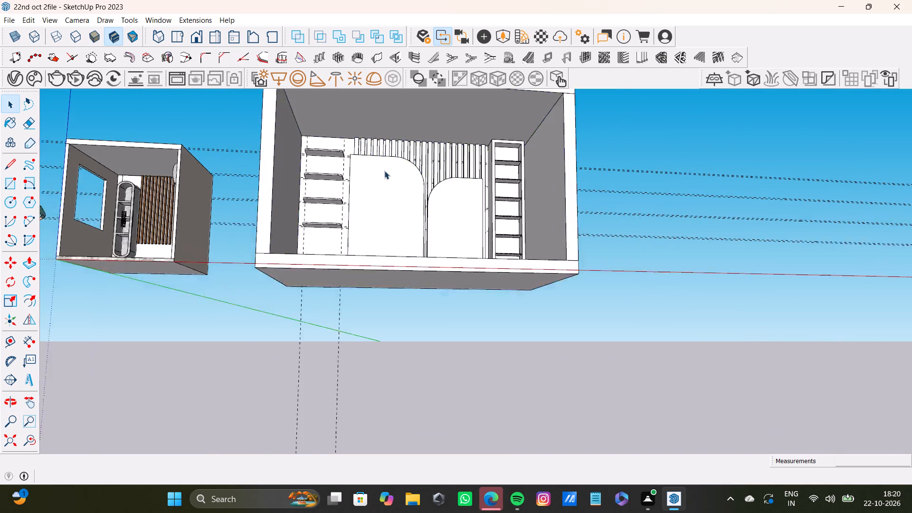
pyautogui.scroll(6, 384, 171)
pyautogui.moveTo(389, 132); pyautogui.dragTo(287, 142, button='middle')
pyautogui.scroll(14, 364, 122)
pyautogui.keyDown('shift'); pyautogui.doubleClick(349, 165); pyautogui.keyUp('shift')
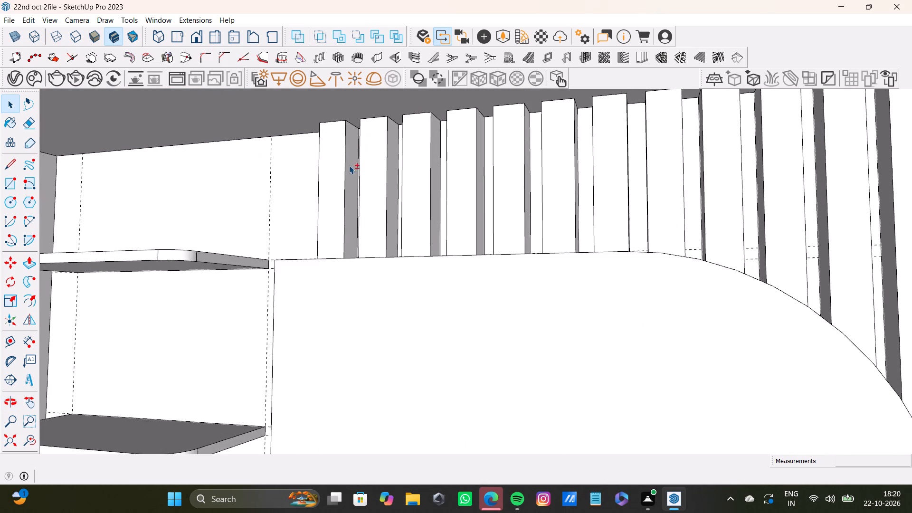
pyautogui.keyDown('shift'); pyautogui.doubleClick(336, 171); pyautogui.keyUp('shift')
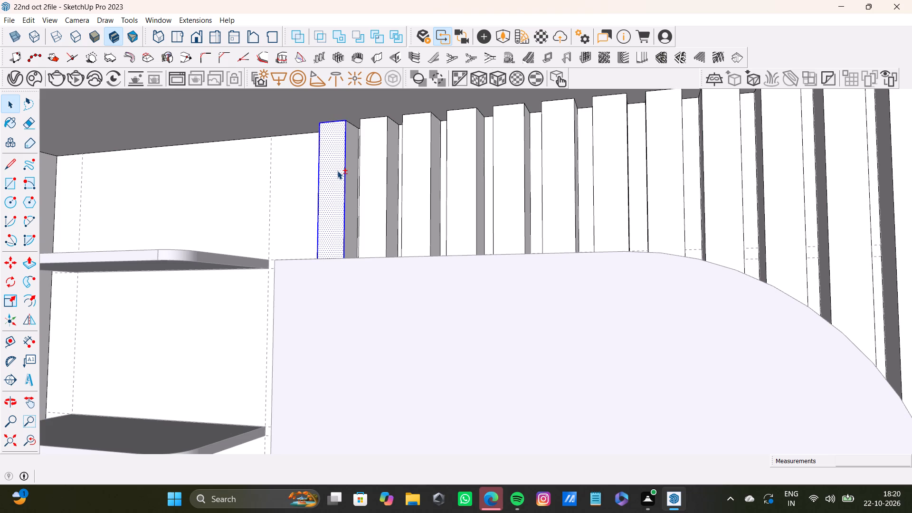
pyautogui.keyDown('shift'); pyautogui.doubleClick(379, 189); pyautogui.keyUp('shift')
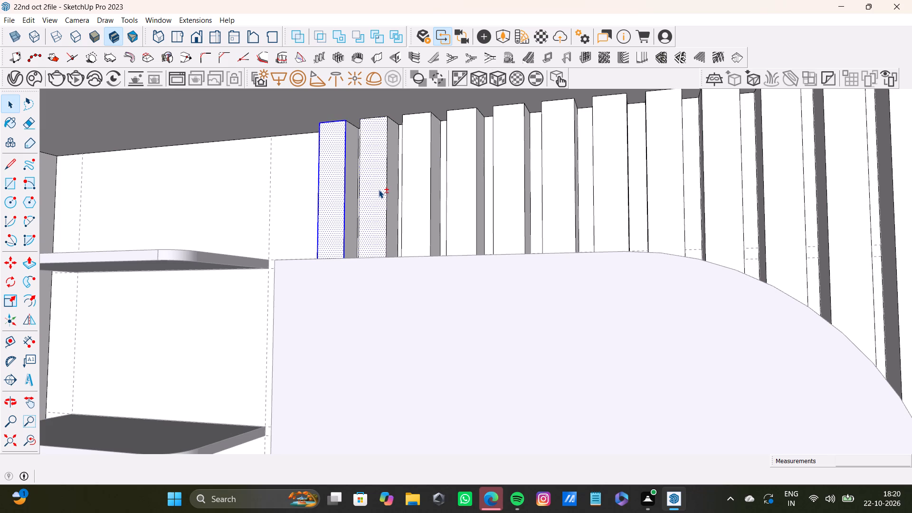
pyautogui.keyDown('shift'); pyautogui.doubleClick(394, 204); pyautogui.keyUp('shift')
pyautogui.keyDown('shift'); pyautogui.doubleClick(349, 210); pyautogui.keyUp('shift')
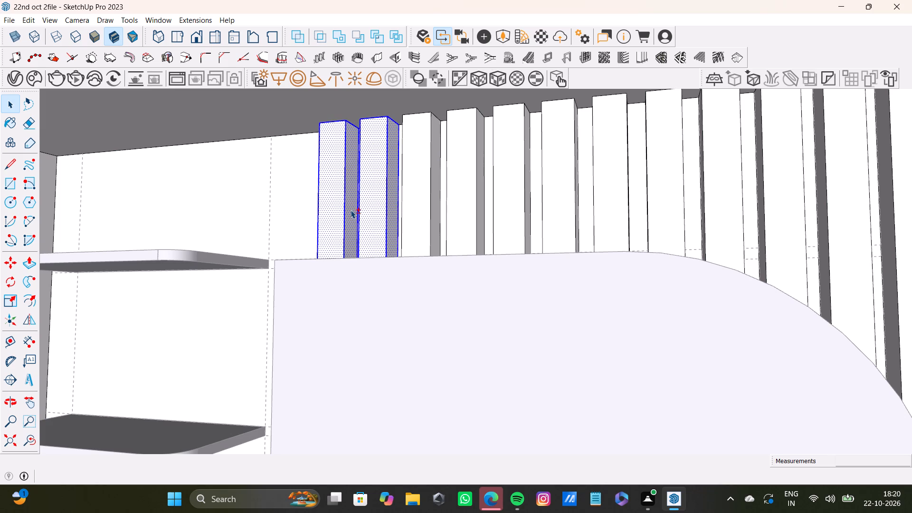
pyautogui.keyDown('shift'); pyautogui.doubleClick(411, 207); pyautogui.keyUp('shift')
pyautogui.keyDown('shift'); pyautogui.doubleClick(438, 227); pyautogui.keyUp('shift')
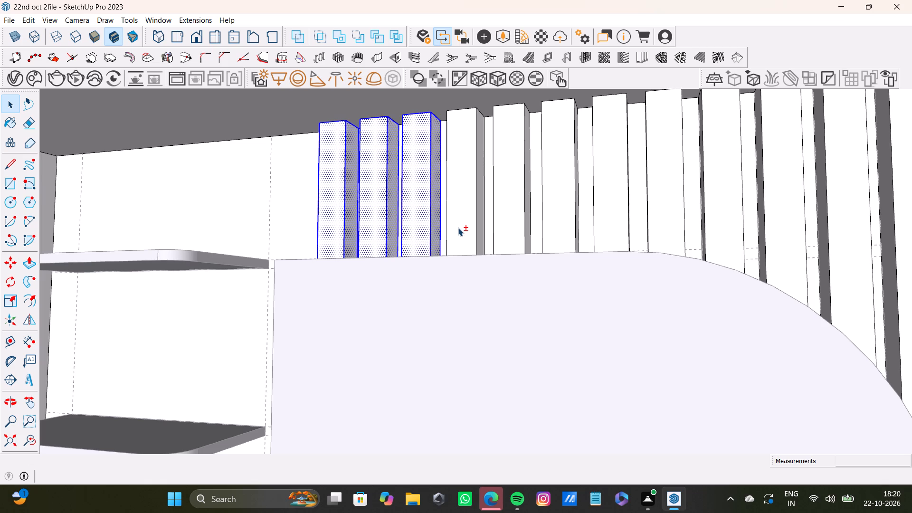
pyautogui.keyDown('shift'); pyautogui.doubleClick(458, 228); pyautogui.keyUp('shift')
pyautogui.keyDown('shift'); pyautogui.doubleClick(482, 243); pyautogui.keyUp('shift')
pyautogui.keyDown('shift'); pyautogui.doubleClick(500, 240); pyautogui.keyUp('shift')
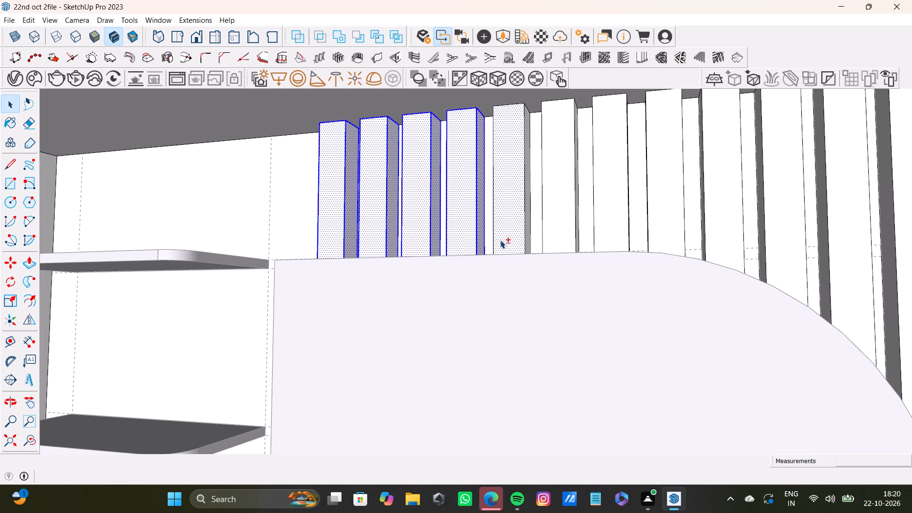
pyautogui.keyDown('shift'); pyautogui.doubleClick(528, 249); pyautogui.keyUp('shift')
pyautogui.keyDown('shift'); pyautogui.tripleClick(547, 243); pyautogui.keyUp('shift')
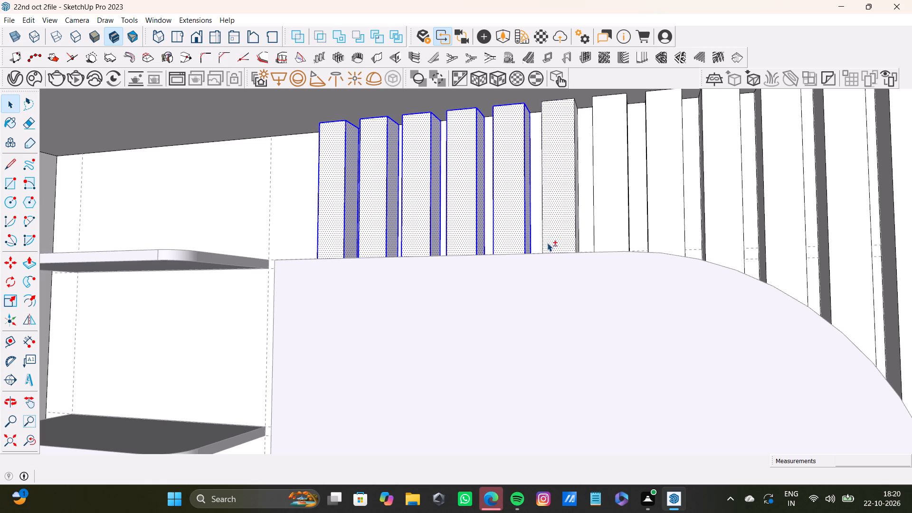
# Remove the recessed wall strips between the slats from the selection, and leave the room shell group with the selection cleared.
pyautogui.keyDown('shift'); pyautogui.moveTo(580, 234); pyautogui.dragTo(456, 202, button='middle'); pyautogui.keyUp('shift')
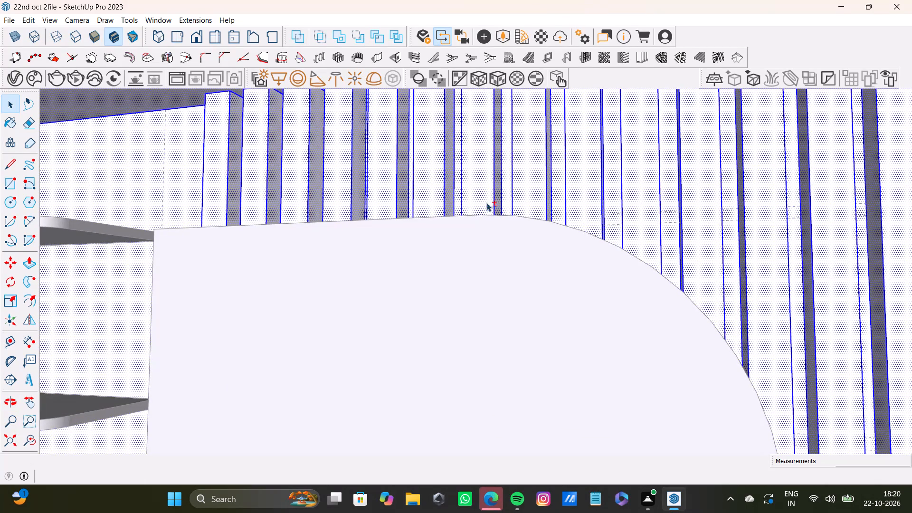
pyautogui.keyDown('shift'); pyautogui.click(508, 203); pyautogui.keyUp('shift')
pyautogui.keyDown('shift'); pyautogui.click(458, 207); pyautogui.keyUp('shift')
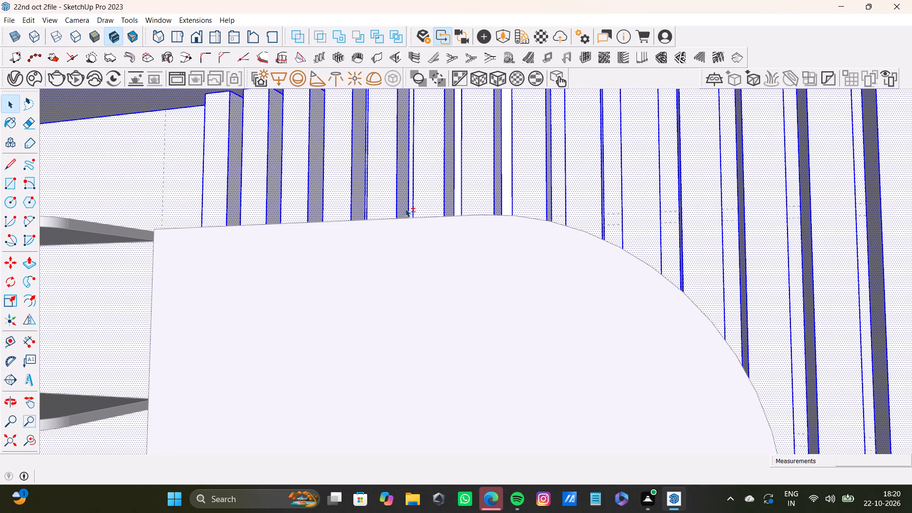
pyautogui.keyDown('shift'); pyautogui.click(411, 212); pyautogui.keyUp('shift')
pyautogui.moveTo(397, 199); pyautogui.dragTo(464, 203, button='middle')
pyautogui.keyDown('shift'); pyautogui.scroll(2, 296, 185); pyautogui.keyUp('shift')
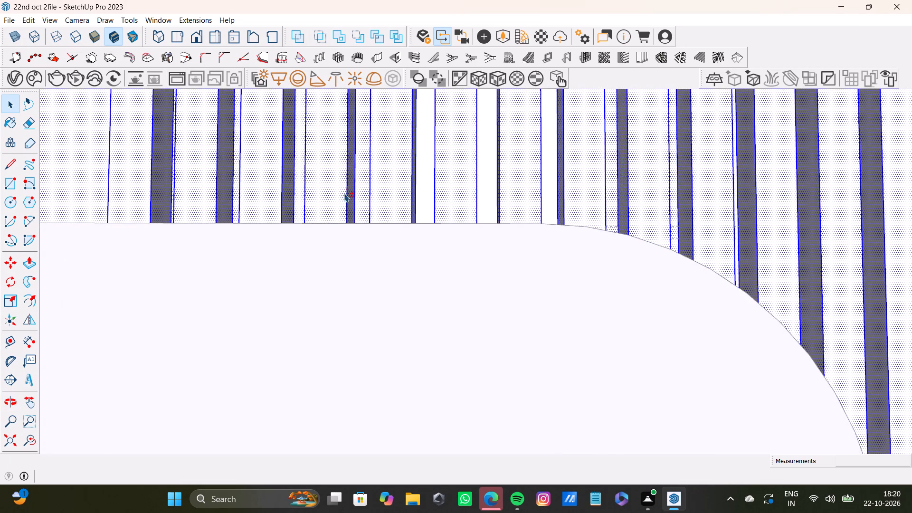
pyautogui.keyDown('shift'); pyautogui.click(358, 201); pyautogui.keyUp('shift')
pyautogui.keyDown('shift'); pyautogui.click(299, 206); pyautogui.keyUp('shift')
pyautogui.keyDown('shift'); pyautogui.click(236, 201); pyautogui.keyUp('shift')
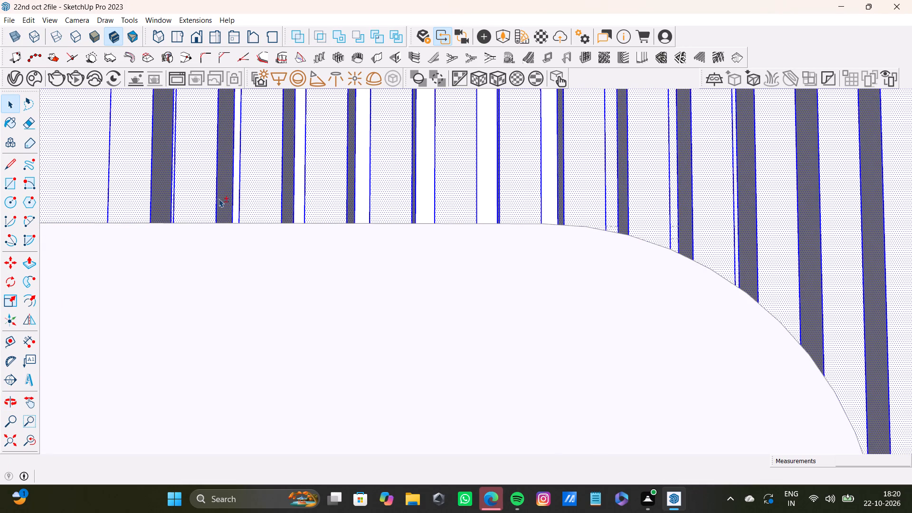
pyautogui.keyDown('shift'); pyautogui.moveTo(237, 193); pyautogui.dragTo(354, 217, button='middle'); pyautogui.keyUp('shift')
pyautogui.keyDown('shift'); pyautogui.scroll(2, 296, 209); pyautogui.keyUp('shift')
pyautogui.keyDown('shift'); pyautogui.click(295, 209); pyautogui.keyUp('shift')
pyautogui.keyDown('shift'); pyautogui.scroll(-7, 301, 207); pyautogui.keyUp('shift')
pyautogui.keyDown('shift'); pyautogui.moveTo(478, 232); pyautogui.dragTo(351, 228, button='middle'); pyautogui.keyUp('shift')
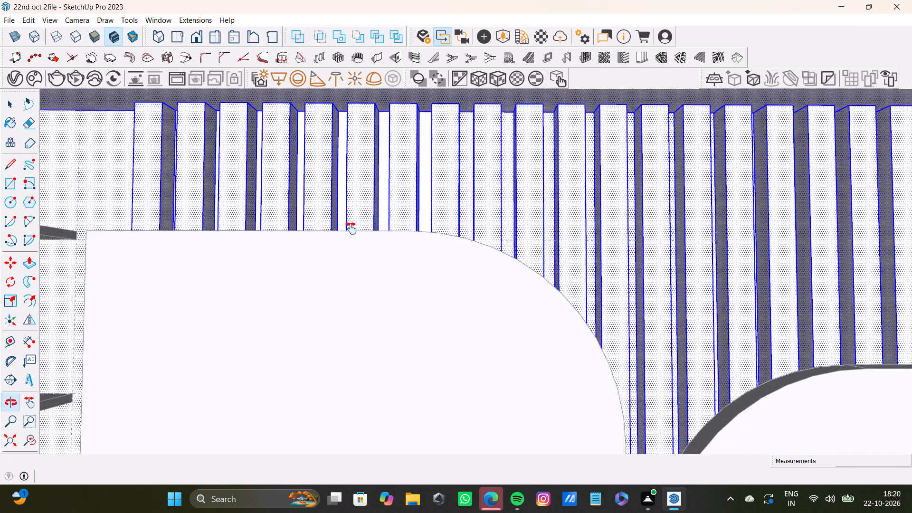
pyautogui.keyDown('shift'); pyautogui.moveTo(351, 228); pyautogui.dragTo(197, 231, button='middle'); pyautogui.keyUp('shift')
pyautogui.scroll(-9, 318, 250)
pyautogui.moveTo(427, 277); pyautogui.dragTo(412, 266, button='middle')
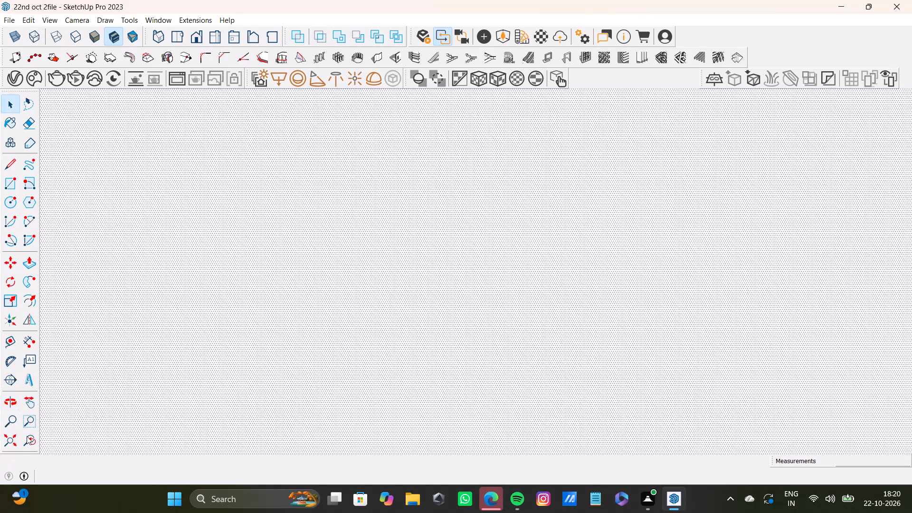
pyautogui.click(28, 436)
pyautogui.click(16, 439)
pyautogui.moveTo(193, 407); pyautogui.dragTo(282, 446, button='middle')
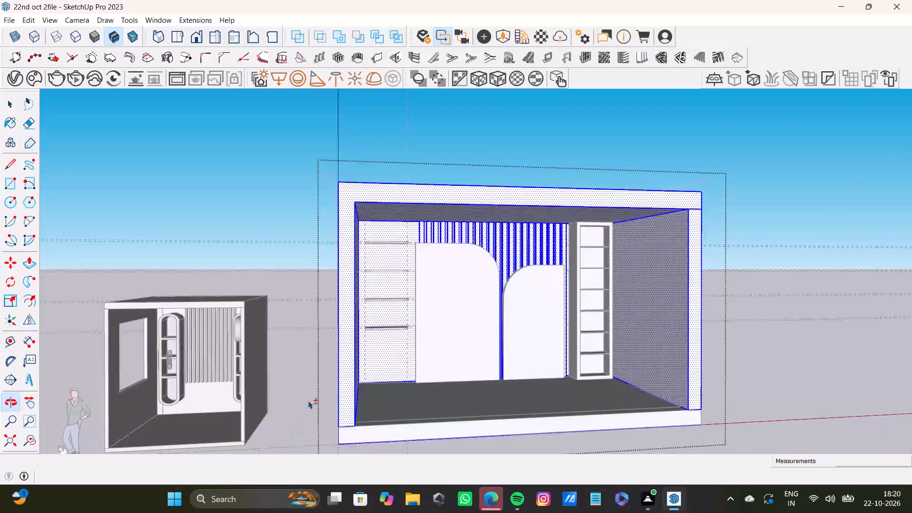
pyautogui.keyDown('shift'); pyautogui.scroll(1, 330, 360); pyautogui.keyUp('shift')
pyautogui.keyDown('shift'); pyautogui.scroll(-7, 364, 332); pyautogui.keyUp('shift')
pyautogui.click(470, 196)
# Open the room shell group and select the front and side faces of the first slats next to the rounded shelves.
pyautogui.scroll(10, 434, 291)
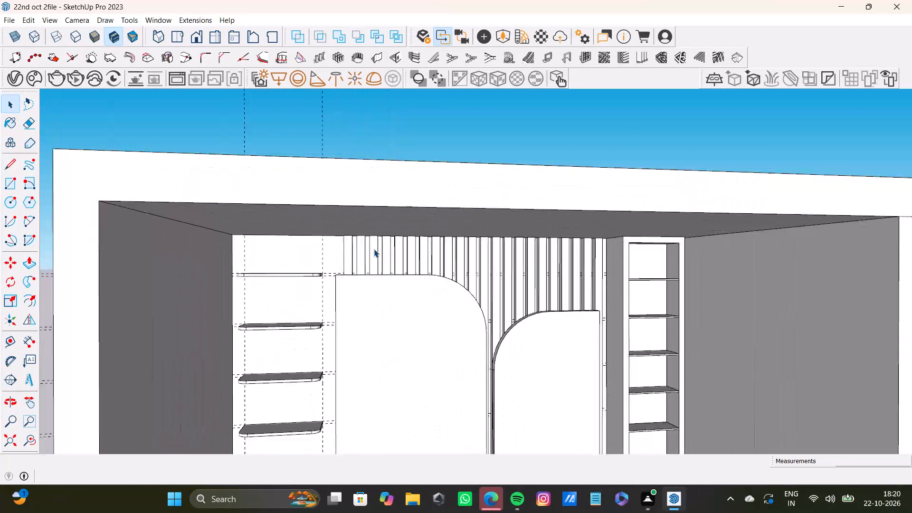
pyautogui.scroll(4, 374, 249)
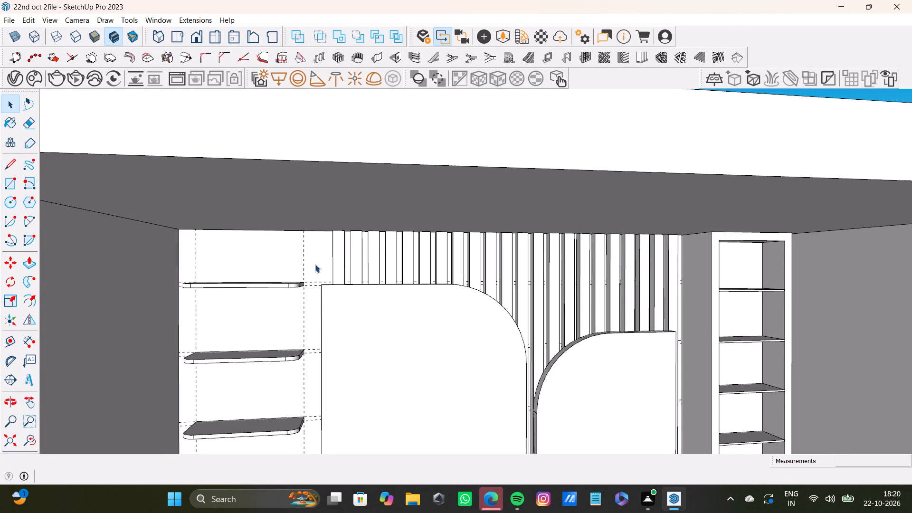
pyautogui.tripleClick(315, 260)
pyautogui.doubleClick(321, 258)
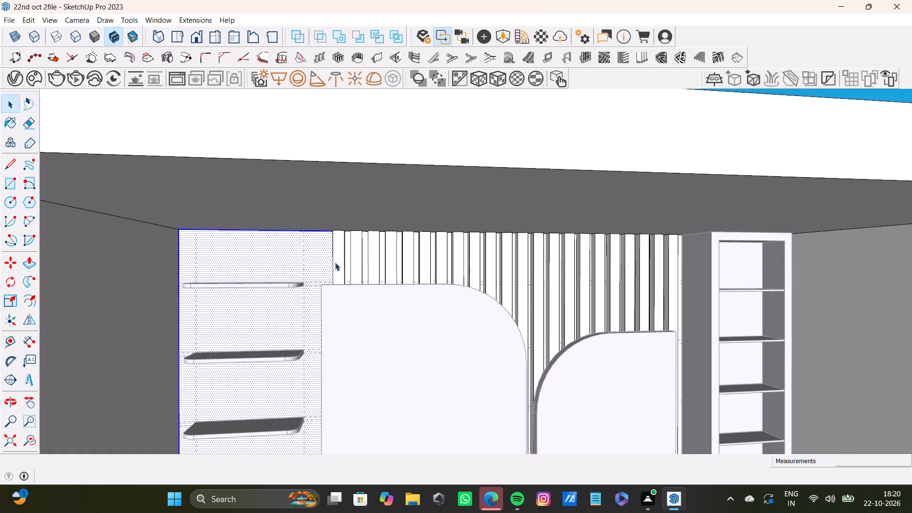
pyautogui.scroll(4, 332, 257)
pyautogui.moveTo(343, 243); pyautogui.dragTo(279, 239, button='middle')
pyautogui.scroll(3, 419, 264)
pyautogui.click(328, 255)
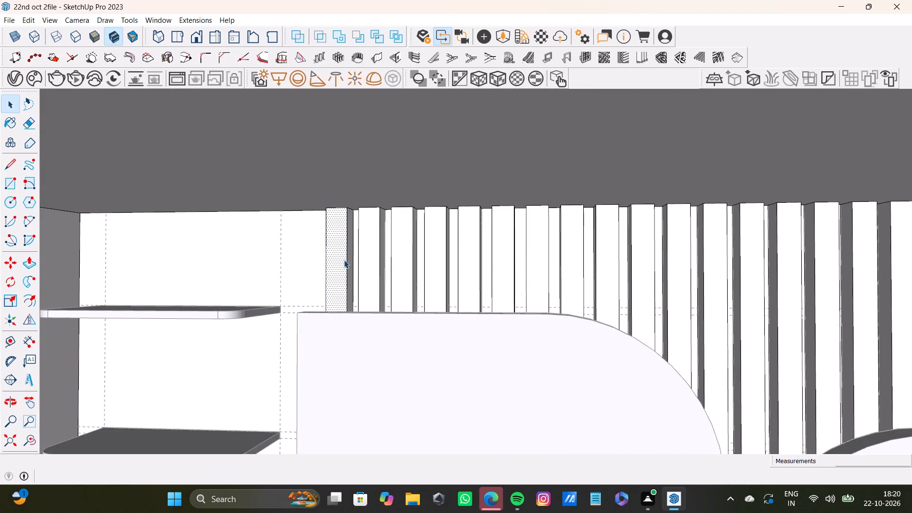
pyautogui.scroll(4, 344, 265)
pyautogui.moveTo(338, 259); pyautogui.dragTo(273, 263, button='middle')
pyautogui.scroll(3, 391, 280)
pyautogui.keyDown('shift'); pyautogui.doubleClick(381, 280); pyautogui.keyUp('shift')
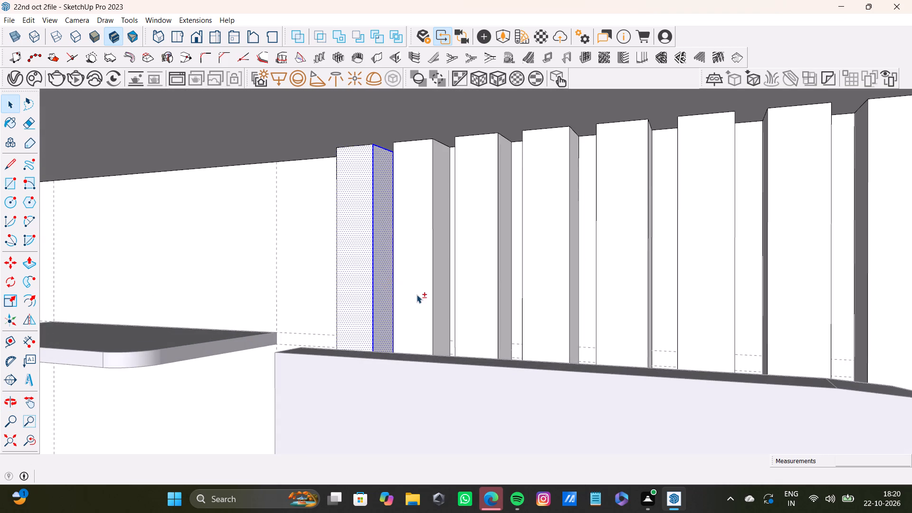
pyautogui.keyDown('shift'); pyautogui.doubleClick(417, 294); pyautogui.keyUp('shift')
pyautogui.keyDown('shift'); pyautogui.click(435, 299); pyautogui.keyUp('shift')
pyautogui.keyDown('shift'); pyautogui.doubleClick(474, 301); pyautogui.keyUp('shift')
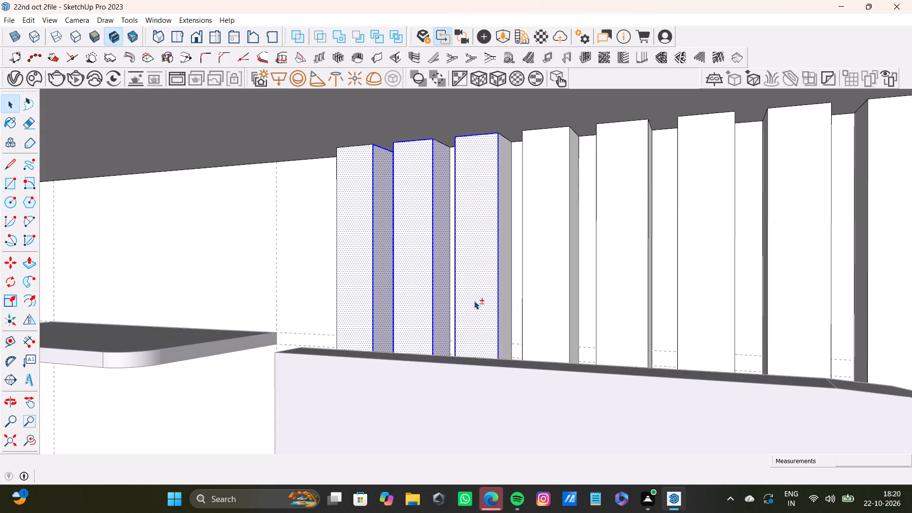
pyautogui.keyDown('shift'); pyautogui.doubleClick(507, 316); pyautogui.keyUp('shift')
pyautogui.keyDown('shift'); pyautogui.doubleClick(554, 326); pyautogui.keyUp('shift')
# Add the front and side faces of the slats above the straight top edge of the large arched panel to the selection.
pyautogui.keyDown('shift'); pyautogui.moveTo(601, 329); pyautogui.dragTo(474, 325, button='middle'); pyautogui.keyUp('shift')
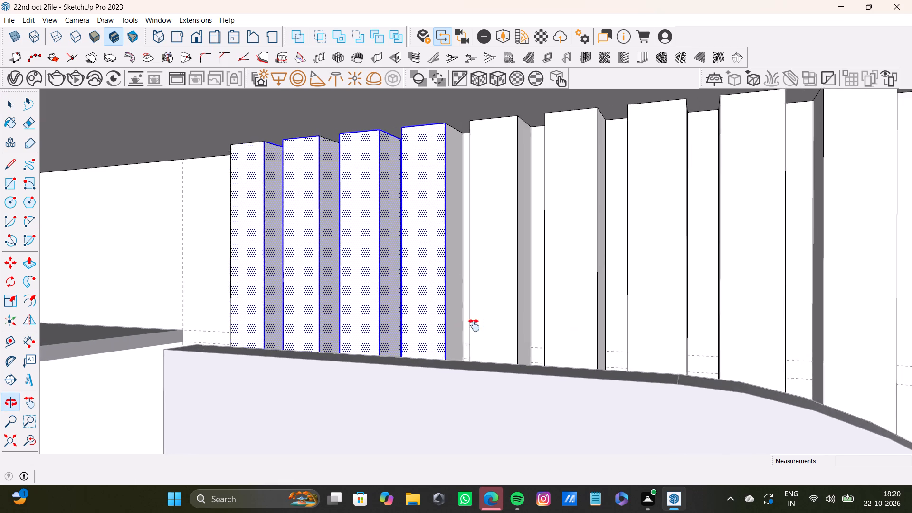
pyautogui.keyDown('shift'); pyautogui.moveTo(474, 325); pyautogui.dragTo(472, 324, button='middle'); pyautogui.keyUp('shift')
pyautogui.keyDown('shift'); pyautogui.scroll(3, 453, 322); pyautogui.keyUp('shift')
pyautogui.keyDown('shift'); pyautogui.click(451, 323); pyautogui.keyUp('shift')
pyautogui.keyDown('shift'); pyautogui.click(451, 323); pyautogui.keyUp('shift')
pyautogui.keyDown('shift'); pyautogui.doubleClick(529, 336); pyautogui.keyUp('shift')
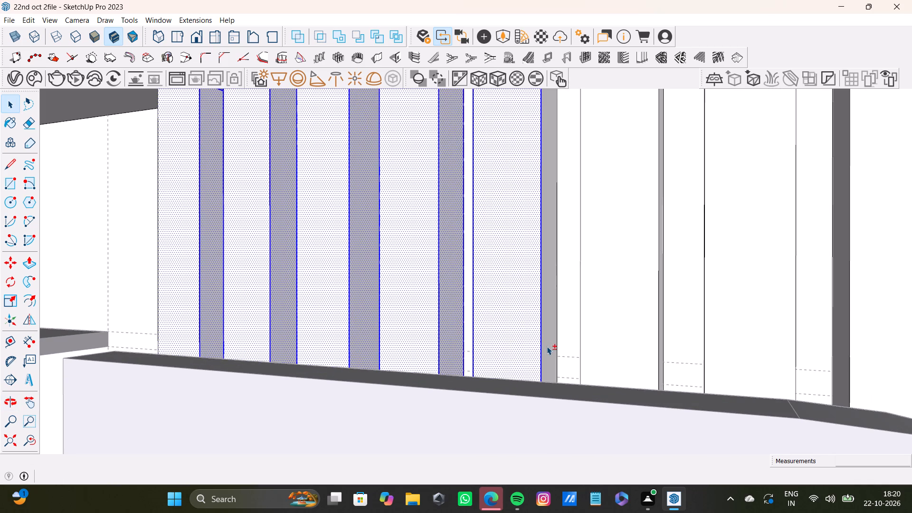
pyautogui.keyDown('shift'); pyautogui.doubleClick(547, 347); pyautogui.keyUp('shift')
pyautogui.keyDown('shift'); pyautogui.doubleClick(598, 346); pyautogui.keyUp('shift')
pyautogui.keyDown('shift'); pyautogui.moveTo(655, 352); pyautogui.dragTo(498, 339, button='middle'); pyautogui.keyUp('shift')
pyautogui.keyDown('shift'); pyautogui.scroll(1, 655, 352); pyautogui.keyUp('shift')
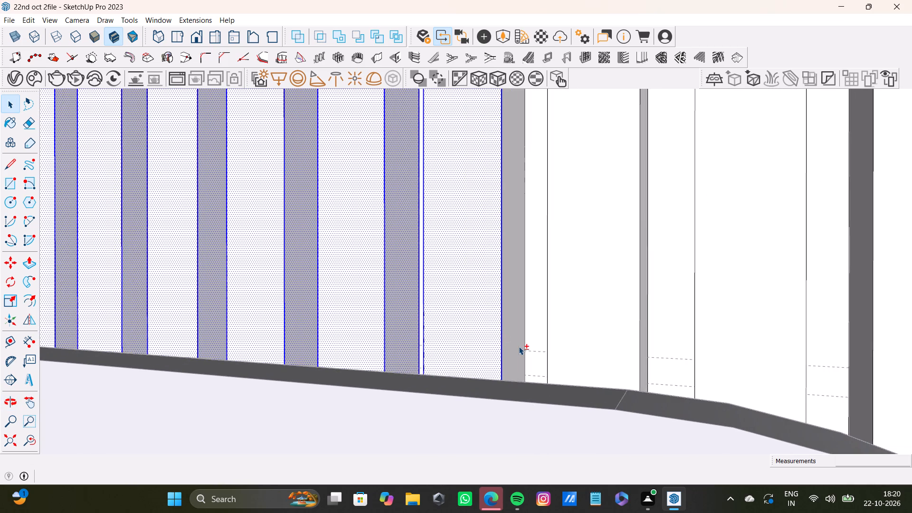
pyautogui.keyDown('shift'); pyautogui.doubleClick(519, 346); pyautogui.keyUp('shift')
pyautogui.keyDown('shift'); pyautogui.doubleClick(594, 346); pyautogui.keyUp('shift')
pyautogui.keyDown('shift'); pyautogui.moveTo(652, 355); pyautogui.dragTo(489, 357, button='middle'); pyautogui.keyUp('shift')
pyautogui.keyDown('shift'); pyautogui.click(474, 355); pyautogui.keyUp('shift')
pyautogui.keyDown('shift'); pyautogui.moveTo(474, 355); pyautogui.dragTo(490, 355); pyautogui.keyUp('shift')
pyautogui.keyDown('shift'); pyautogui.doubleClick(534, 362); pyautogui.keyUp('shift')
pyautogui.keyDown('shift'); pyautogui.doubleClick(610, 373); pyautogui.keyUp('shift')
# Add the front and side faces of the slats along the curved corner of the large arched panel to the selection.
pyautogui.keyDown('shift'); pyautogui.moveTo(634, 383); pyautogui.dragTo(422, 321, button='middle'); pyautogui.keyUp('shift')
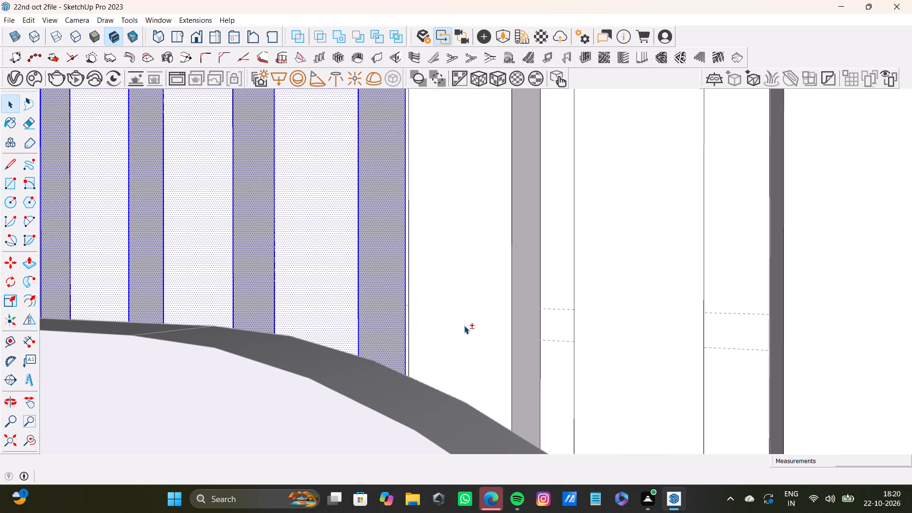
pyautogui.keyDown('shift'); pyautogui.doubleClick(464, 325); pyautogui.keyUp('shift')
pyautogui.keyDown('shift'); pyautogui.doubleClick(514, 343); pyautogui.keyUp('shift')
pyautogui.keyDown('shift'); pyautogui.moveTo(632, 360); pyautogui.dragTo(433, 337, button='middle'); pyautogui.keyUp('shift')
pyautogui.keyDown('shift'); pyautogui.doubleClick(434, 335); pyautogui.keyUp('shift')
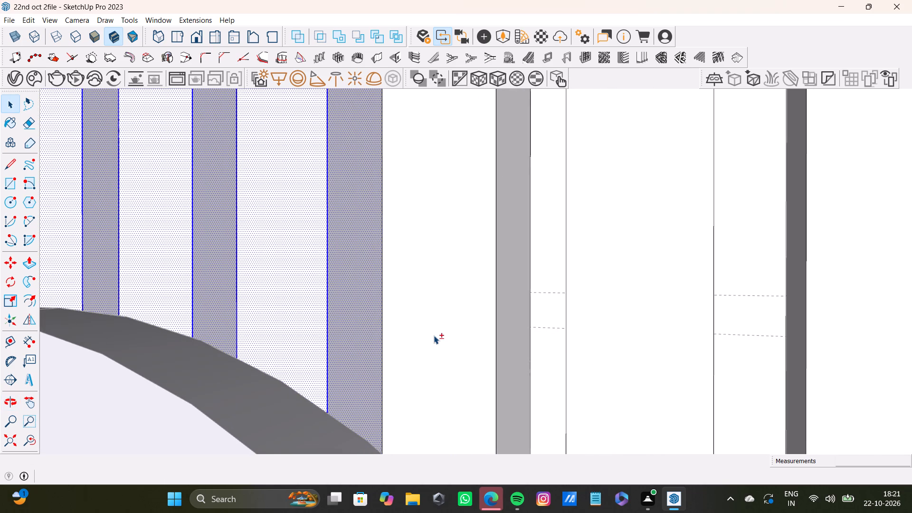
pyautogui.keyDown('shift'); pyautogui.doubleClick(504, 349); pyautogui.keyUp('shift')
pyautogui.keyDown('shift'); pyautogui.moveTo(579, 350); pyautogui.dragTo(406, 323, button='middle'); pyautogui.keyUp('shift')
pyautogui.keyDown('shift'); pyautogui.doubleClick(465, 338); pyautogui.keyUp('shift')
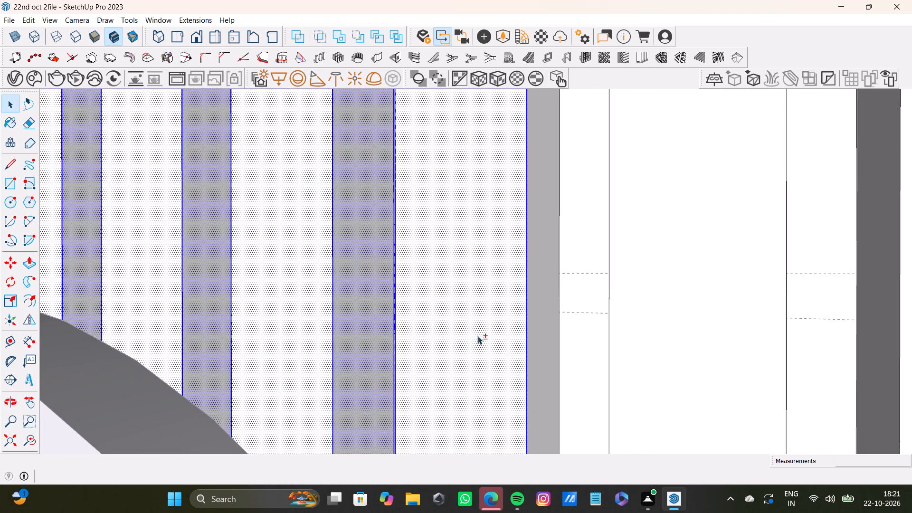
pyautogui.keyDown('shift'); pyautogui.doubleClick(543, 337); pyautogui.keyUp('shift')
pyautogui.keyDown('shift'); pyautogui.moveTo(529, 334); pyautogui.dragTo(370, 272, button='middle'); pyautogui.keyUp('shift')
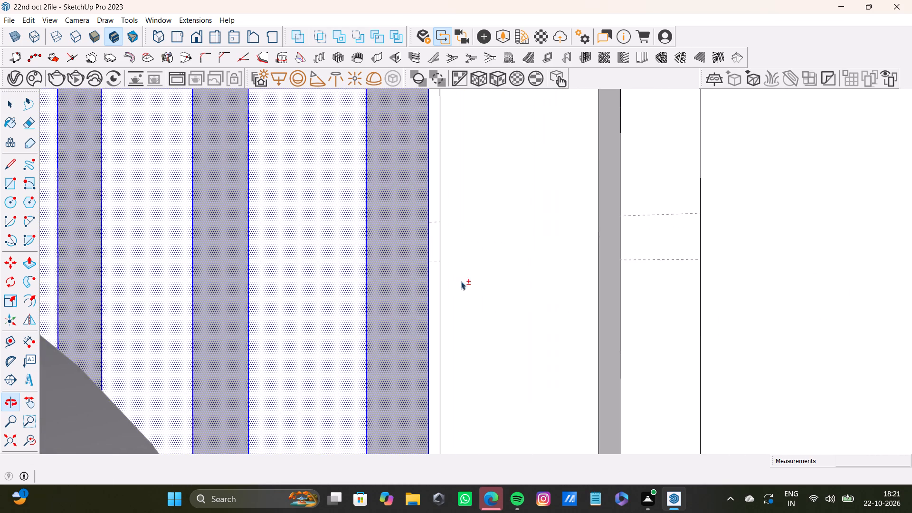
pyautogui.keyDown('shift'); pyautogui.doubleClick(493, 287); pyautogui.keyUp('shift')
pyautogui.keyDown('shift'); pyautogui.doubleClick(606, 310); pyautogui.keyUp('shift')
pyautogui.keyDown('shift'); pyautogui.moveTo(623, 312); pyautogui.dragTo(483, 262, button='middle'); pyautogui.keyUp('shift')
pyautogui.keyDown('shift'); pyautogui.doubleClick(573, 294); pyautogui.keyUp('shift')
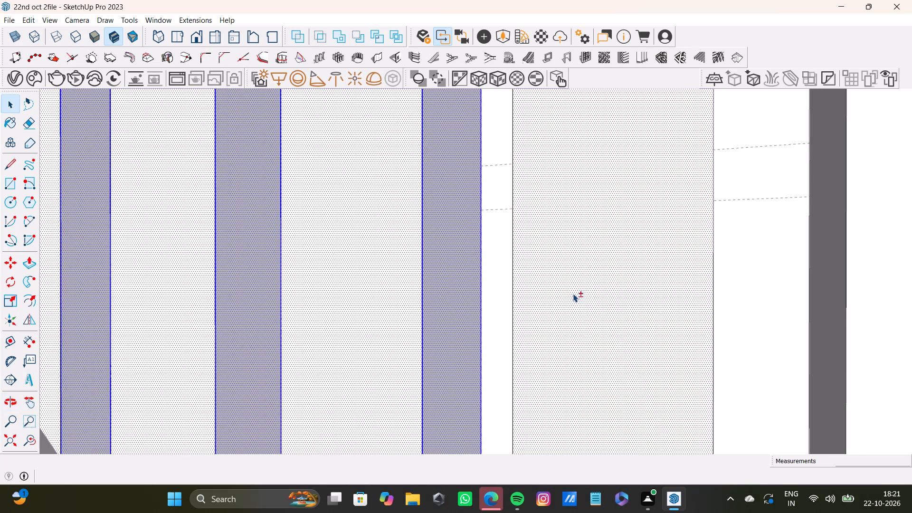
pyautogui.moveTo(643, 308); pyautogui.dragTo(582, 307, button='middle')
pyautogui.keyDown('shift'); pyautogui.doubleClick(719, 327); pyautogui.keyUp('shift')
# Extend the selection with the front and side faces of the slats where the large panel meets the smaller arched panel.
pyautogui.keyDown('shift'); pyautogui.scroll(-4, 703, 325); pyautogui.keyUp('shift')
pyautogui.keyDown('shift'); pyautogui.moveTo(665, 324); pyautogui.dragTo(504, 285, button='middle'); pyautogui.keyUp('shift')
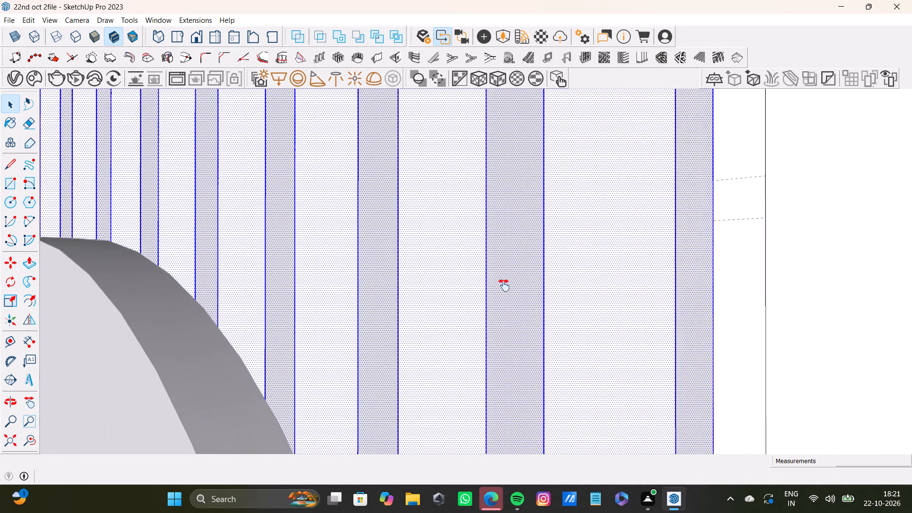
pyautogui.keyDown('shift'); pyautogui.moveTo(504, 285); pyautogui.dragTo(483, 285, button='middle'); pyautogui.keyUp('shift')
pyautogui.keyDown('shift'); pyautogui.click(646, 320); pyautogui.keyUp('shift')
pyautogui.keyDown('shift'); pyautogui.moveTo(646, 320); pyautogui.dragTo(653, 317); pyautogui.keyUp('shift')
pyautogui.keyDown('shift'); pyautogui.doubleClick(780, 348); pyautogui.keyUp('shift')
pyautogui.keyDown('shift'); pyautogui.moveTo(772, 335); pyautogui.dragTo(518, 304, button='middle'); pyautogui.keyUp('shift')
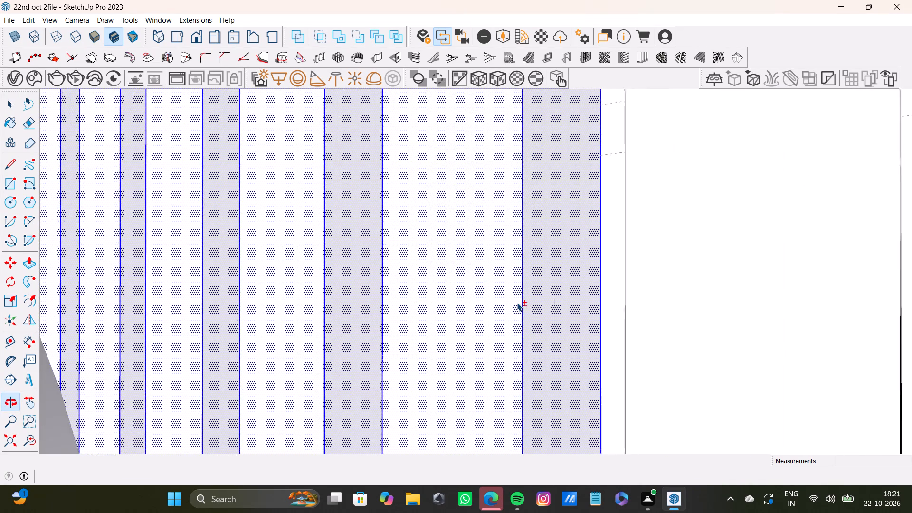
pyautogui.keyDown('shift'); pyautogui.scroll(-8, 532, 325); pyautogui.keyUp('shift')
pyautogui.keyDown('shift'); pyautogui.doubleClick(617, 338); pyautogui.keyUp('shift')
pyautogui.keyDown('shift'); pyautogui.doubleClick(683, 349); pyautogui.keyUp('shift')
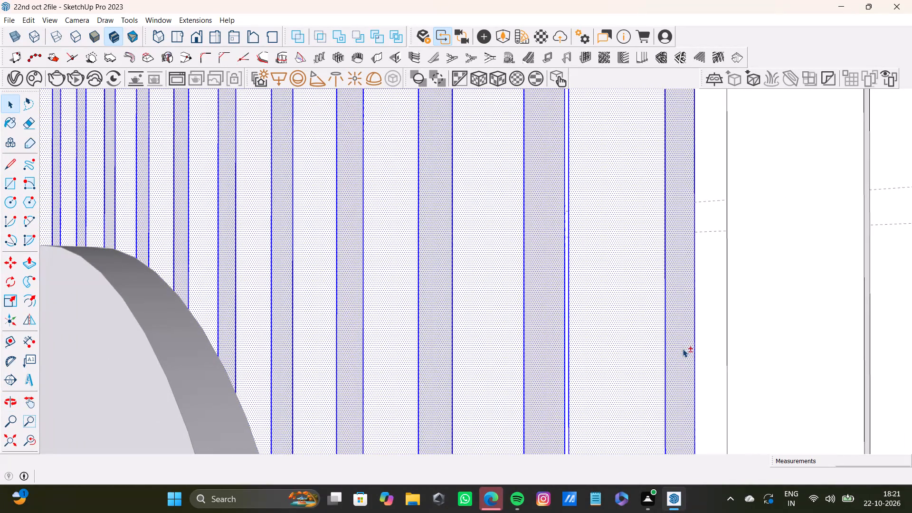
pyautogui.keyDown('shift'); pyautogui.moveTo(708, 351); pyautogui.dragTo(531, 341, button='middle'); pyautogui.keyUp('shift')
pyautogui.keyDown('shift'); pyautogui.doubleClick(578, 339); pyautogui.keyUp('shift')
pyautogui.keyDown('shift'); pyautogui.doubleClick(643, 344); pyautogui.keyUp('shift')
pyautogui.keyDown('shift'); pyautogui.moveTo(664, 348); pyautogui.dragTo(449, 334, button='middle'); pyautogui.keyUp('shift')
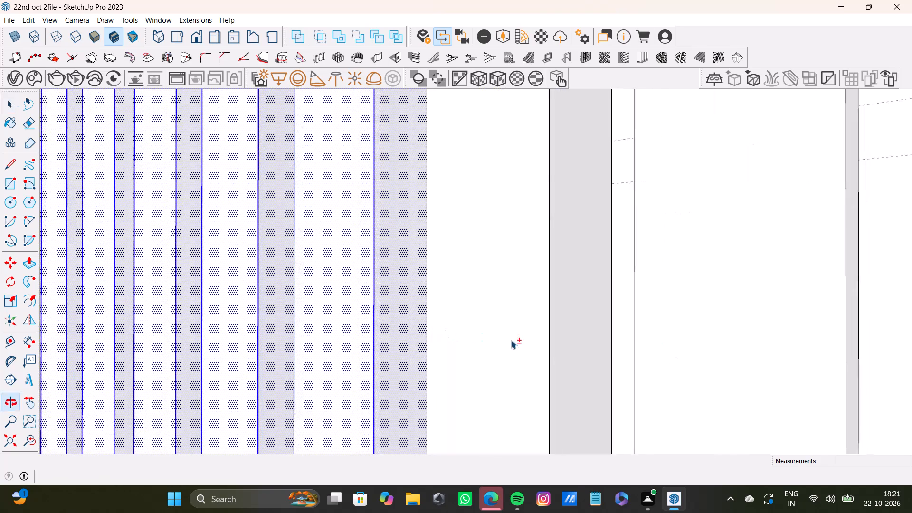
pyautogui.keyDown('shift'); pyautogui.doubleClick(532, 345); pyautogui.keyUp('shift')
pyautogui.keyDown('shift'); pyautogui.doubleClick(571, 346); pyautogui.keyUp('shift')
pyautogui.keyDown('shift'); pyautogui.moveTo(603, 347); pyautogui.dragTo(346, 298, button='middle'); pyautogui.keyUp('shift')
pyautogui.keyDown('shift'); pyautogui.doubleClick(432, 304); pyautogui.keyUp('shift')
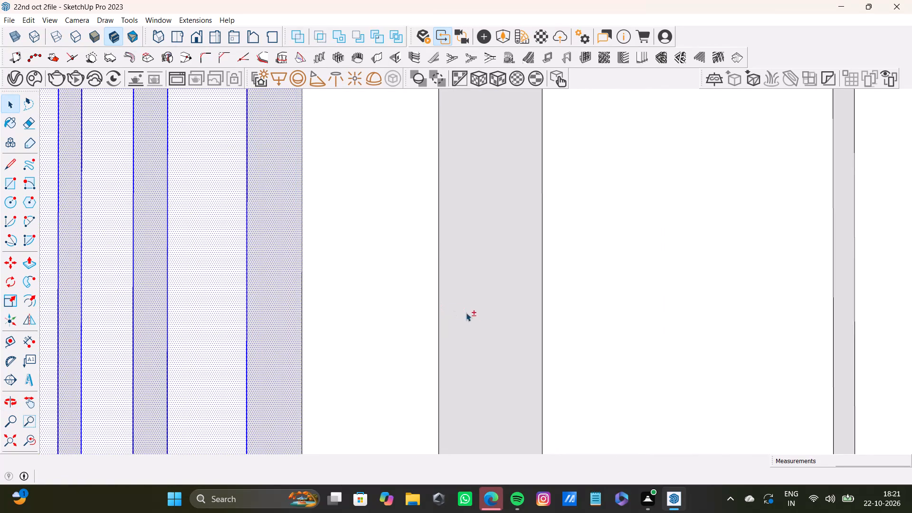
pyautogui.keyDown('shift'); pyautogui.doubleClick(469, 314); pyautogui.keyUp('shift')
pyautogui.keyDown('shift'); pyautogui.doubleClick(406, 309); pyautogui.keyUp('shift')
# Add the front and side faces of the following slats above the smaller arched panel to the selection.
pyautogui.keyDown('shift'); pyautogui.scroll(-9, 406, 311); pyautogui.keyUp('shift')
pyautogui.keyDown('shift'); pyautogui.moveTo(434, 323); pyautogui.dragTo(407, 310, button='middle'); pyautogui.keyUp('shift')
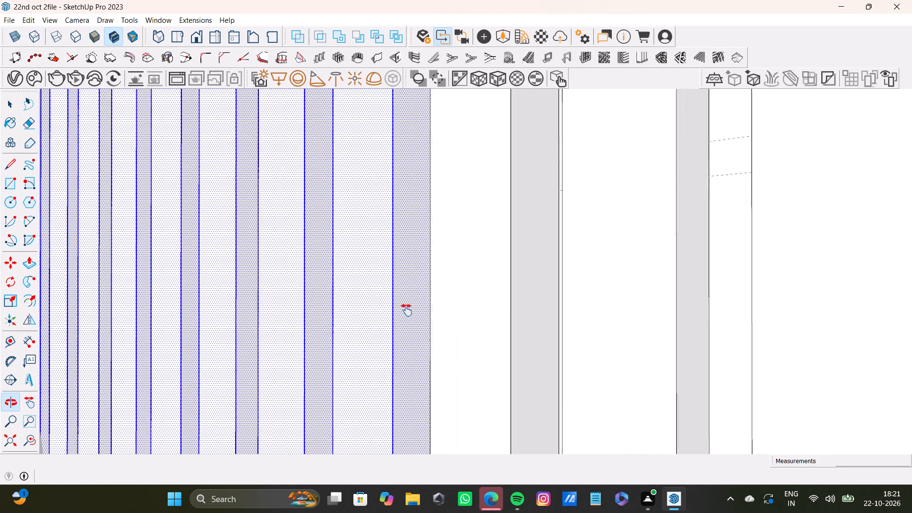
pyautogui.keyDown('shift'); pyautogui.moveTo(407, 310); pyautogui.dragTo(407, 310, button='middle'); pyautogui.keyUp('shift')
pyautogui.keyDown('shift'); pyautogui.doubleClick(492, 325); pyautogui.keyUp('shift')
pyautogui.keyDown('shift'); pyautogui.doubleClick(519, 324); pyautogui.keyUp('shift')
pyautogui.keyDown('shift'); pyautogui.moveTo(515, 322); pyautogui.dragTo(277, 286, button='middle'); pyautogui.keyUp('shift')
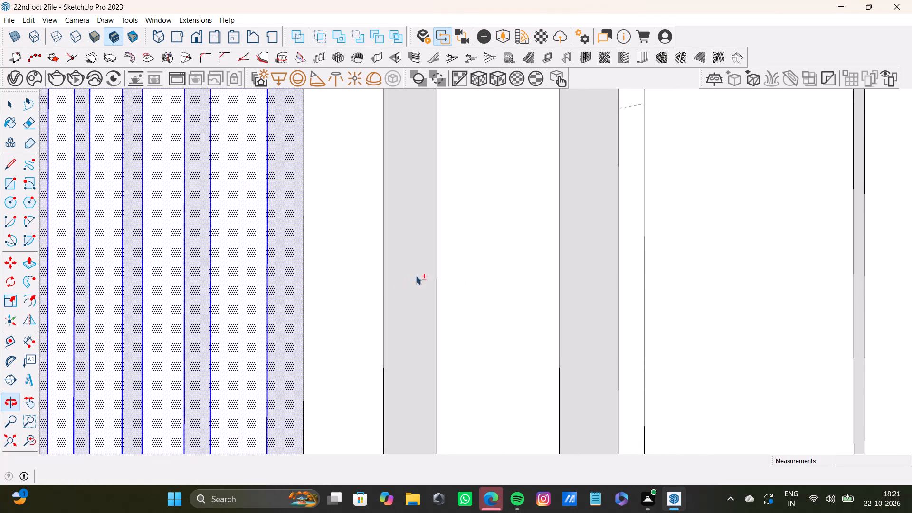
pyautogui.keyDown('shift'); pyautogui.click(377, 295); pyautogui.keyUp('shift')
pyautogui.keyDown('shift'); pyautogui.moveTo(376, 295); pyautogui.dragTo(391, 298); pyautogui.keyUp('shift')
pyautogui.keyDown('shift'); pyautogui.doubleClick(416, 305); pyautogui.keyUp('shift')
pyautogui.keyDown('shift'); pyautogui.doubleClick(497, 313); pyautogui.keyUp('shift')
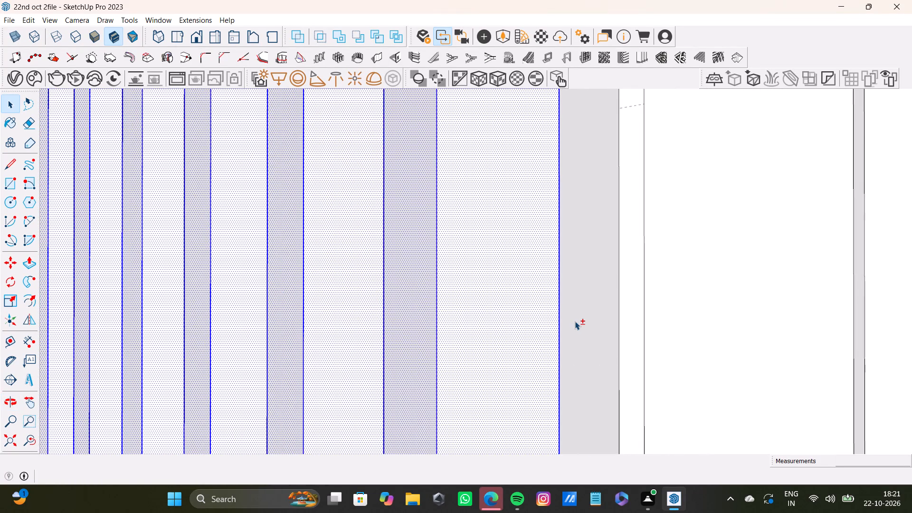
pyautogui.keyDown('shift'); pyautogui.doubleClick(577, 322); pyautogui.keyUp('shift')
# Add the faces of the last slats beside the tall bookcase, including the geometry connected to the final side face.
pyautogui.keyDown('shift'); pyautogui.scroll(-4, 541, 329); pyautogui.keyUp('shift')
pyautogui.keyDown('shift'); pyautogui.moveTo(525, 305); pyautogui.dragTo(395, 248, button='middle'); pyautogui.keyUp('shift')
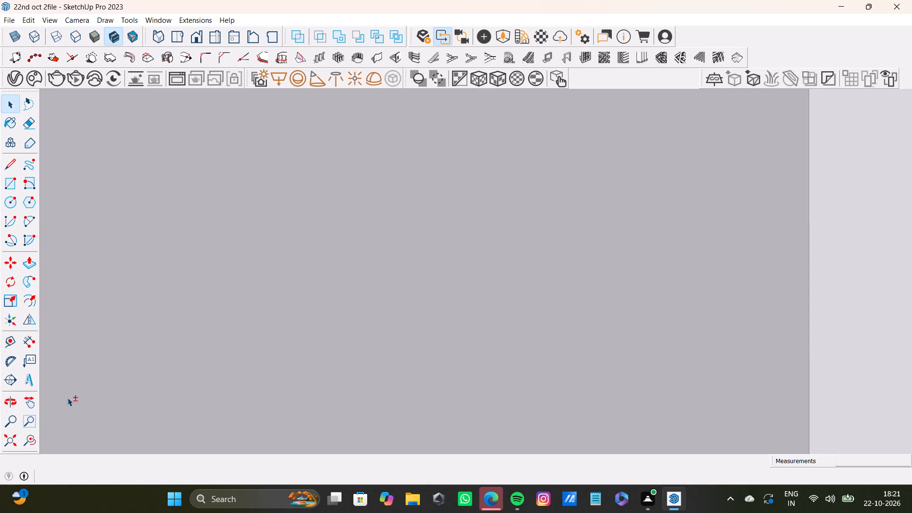
pyautogui.keyDown('shift'); pyautogui.click(32, 445); pyautogui.keyUp('shift')
pyautogui.keyDown('shift'); pyautogui.moveTo(137, 419); pyautogui.dragTo(204, 346, button='middle'); pyautogui.keyUp('shift')
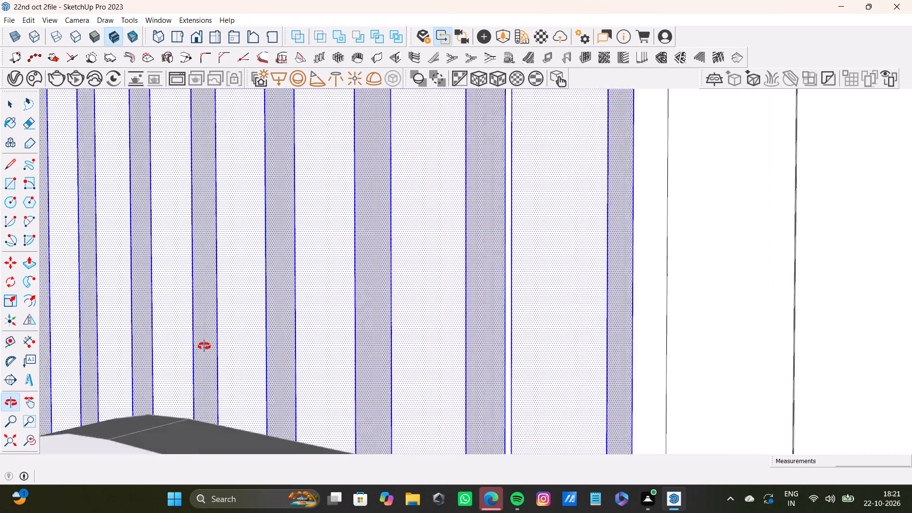
pyautogui.keyDown('shift'); pyautogui.moveTo(204, 346); pyautogui.dragTo(97, 366, button='middle'); pyautogui.keyUp('shift')
pyautogui.keyDown('shift'); pyautogui.scroll(5, 456, 367); pyautogui.keyUp('shift')
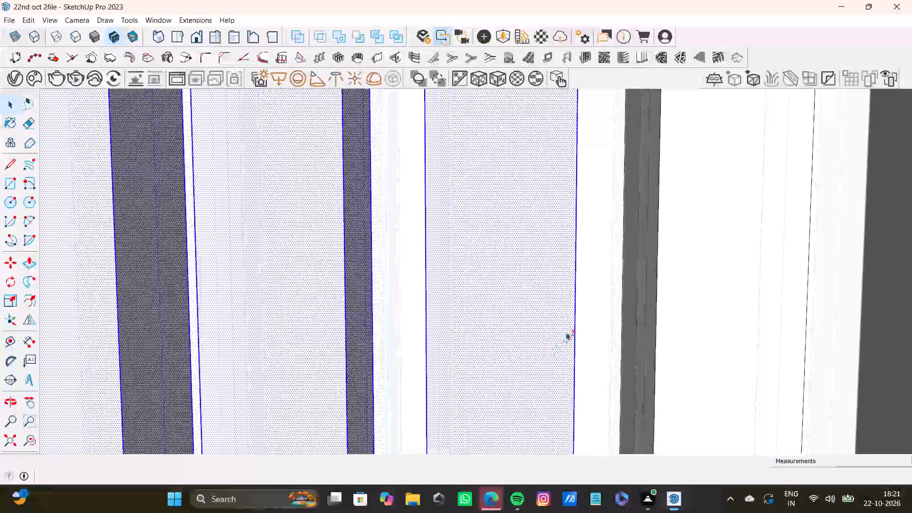
pyautogui.keyDown('shift'); pyautogui.moveTo(556, 319); pyautogui.dragTo(284, 257, button='middle'); pyautogui.keyUp('shift')
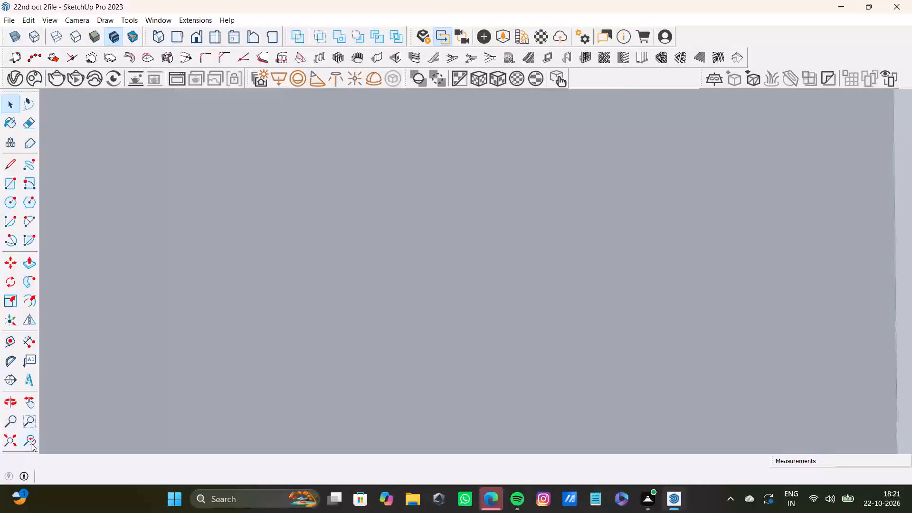
pyautogui.keyDown('shift'); pyautogui.click(31, 444); pyautogui.keyUp('shift')
pyautogui.keyDown('shift'); pyautogui.moveTo(862, 295); pyautogui.dragTo(585, 339, button='middle'); pyautogui.keyUp('shift')
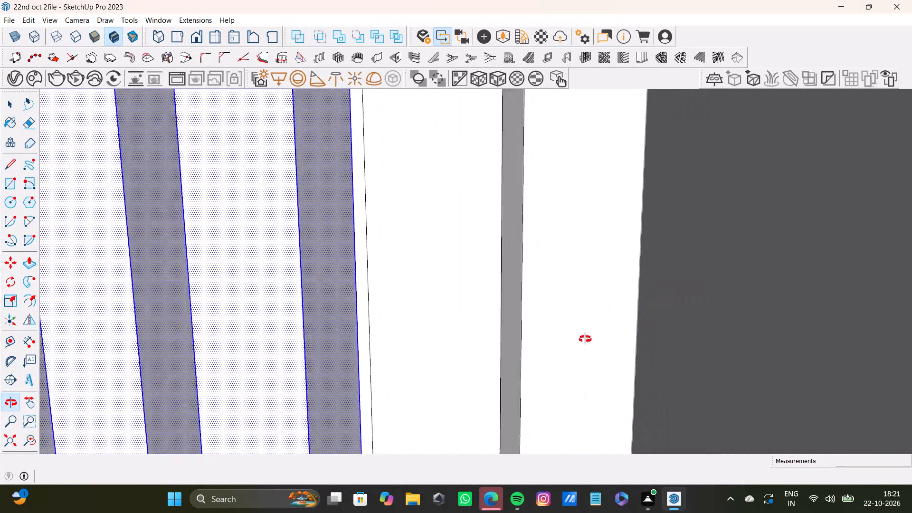
pyautogui.keyDown('shift'); pyautogui.moveTo(585, 339); pyautogui.dragTo(573, 347, button='middle'); pyautogui.keyUp('shift')
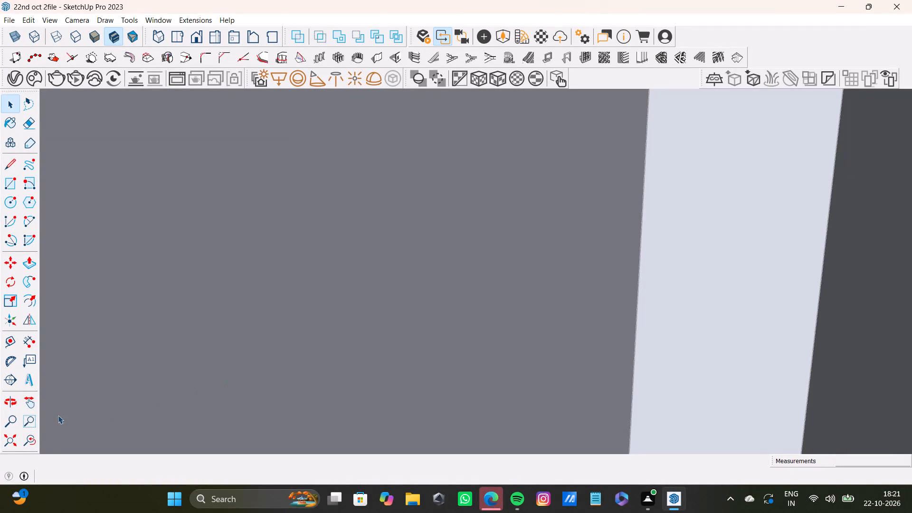
pyautogui.click(28, 438)
pyautogui.scroll(3, 615, 319)
pyautogui.moveTo(626, 309); pyautogui.dragTo(489, 216, button='middle')
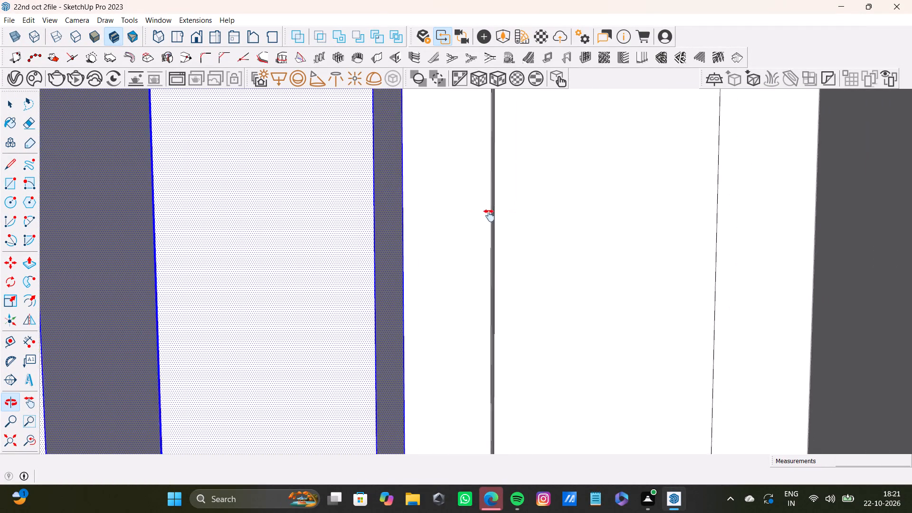
pyautogui.moveTo(489, 216); pyautogui.dragTo(489, 216, button='middle')
pyautogui.keyDown('shift'); pyautogui.doubleClick(591, 262); pyautogui.keyUp('shift')
pyautogui.moveTo(710, 260); pyautogui.dragTo(563, 271, button='middle')
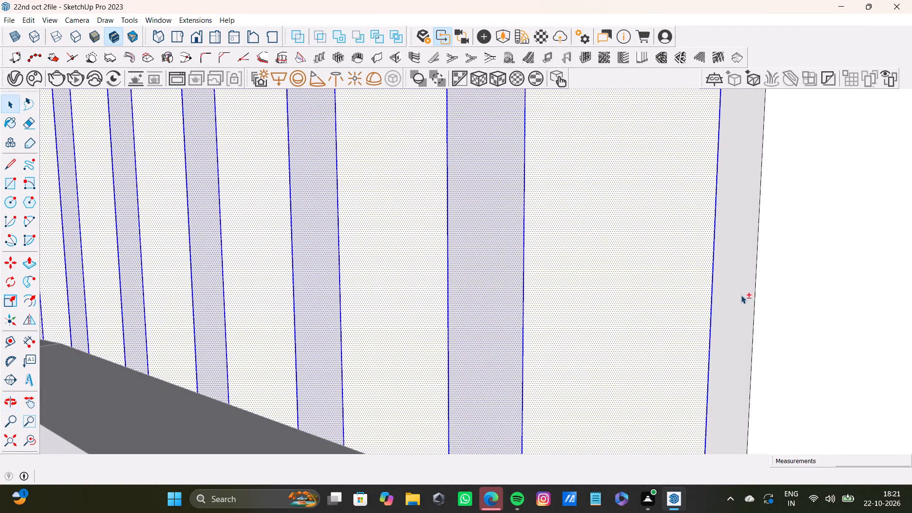
pyautogui.keyDown('shift'); pyautogui.doubleClick(741, 295); pyautogui.keyUp('shift')
pyautogui.scroll(-3, 718, 312)
pyautogui.moveTo(673, 314); pyautogui.dragTo(897, 309, button='middle')
pyautogui.scroll(4, 665, 292)
pyautogui.moveTo(631, 284); pyautogui.dragTo(647, 281, button='middle')
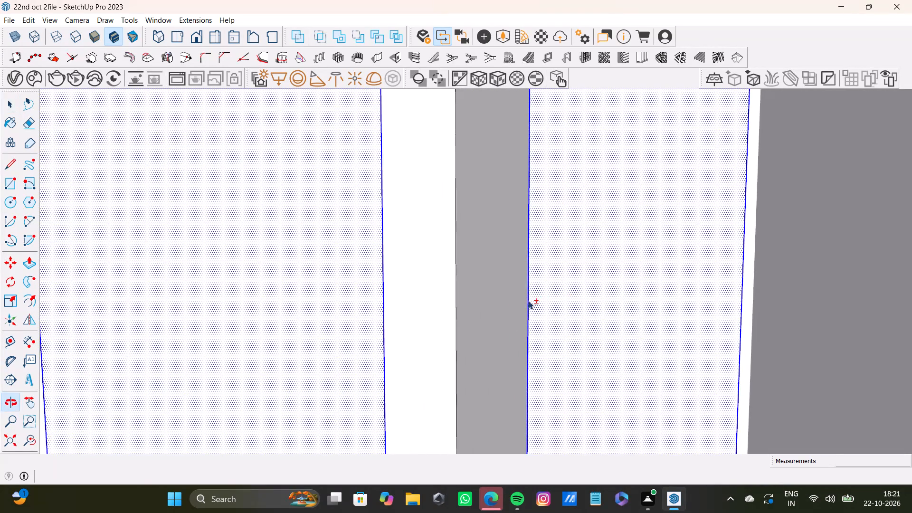
pyautogui.keyDown('shift'); pyautogui.tripleClick(511, 301); pyautogui.keyUp('shift')
# Include the last slat's side face in the selection and take out the plain wall strip beside the tall bookcase.
pyautogui.keyDown('shift'); pyautogui.click(417, 293); pyautogui.keyUp('shift')
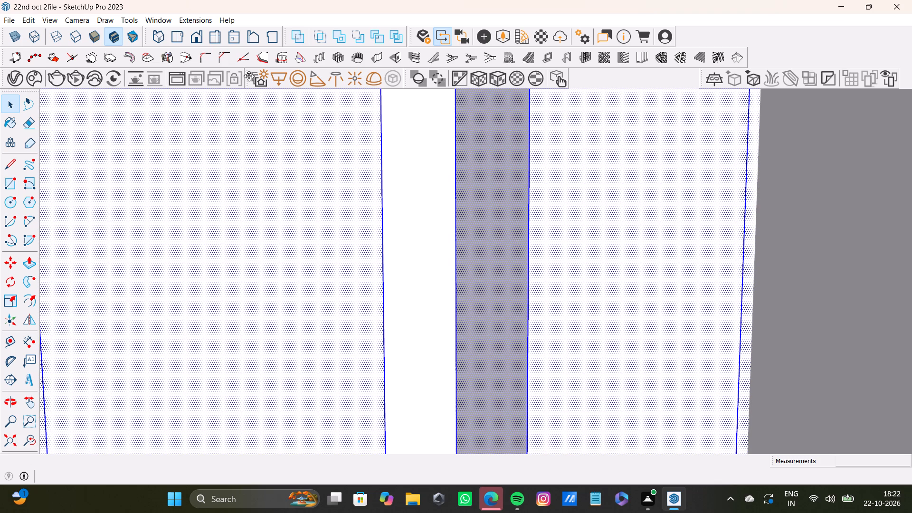
pyautogui.scroll(-20, 380, 191)
pyautogui.scroll(-1, 380, 191)
pyautogui.scroll(-4, 437, 313)
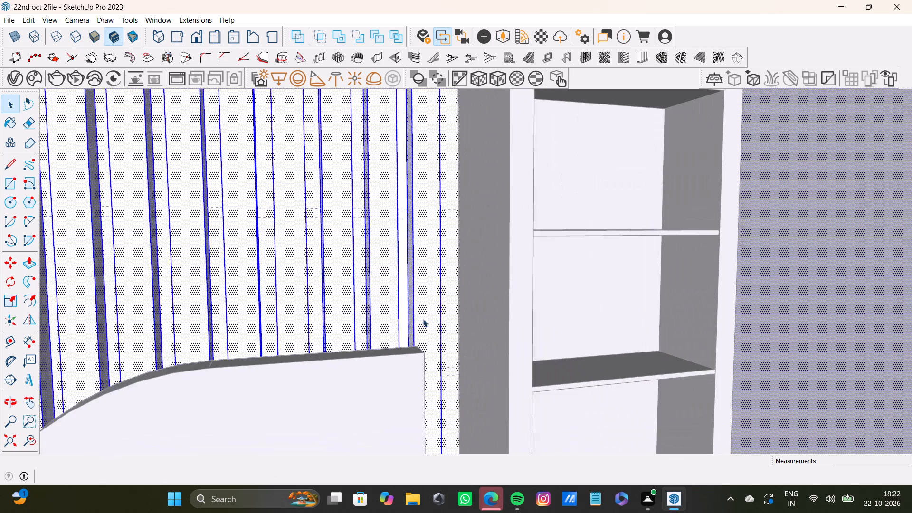
pyautogui.scroll(-4, 423, 319)
pyautogui.scroll(6, 435, 306)
pyautogui.keyDown('shift'); pyautogui.click(441, 307); pyautogui.keyUp('shift')
pyautogui.keyDown('shift'); pyautogui.scroll(-8, 392, 321); pyautogui.keyUp('shift')
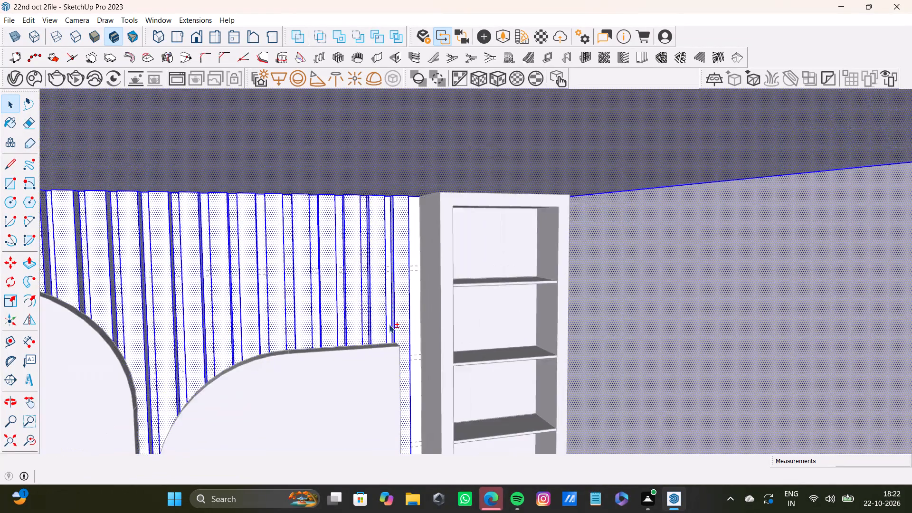
# Remove the ceiling face, the wall behind the bookcase side, and their shared edge from the selection.
pyautogui.keyDown('shift'); pyautogui.scroll(-4, 389, 324); pyautogui.keyUp('shift')
pyautogui.moveTo(433, 307); pyautogui.dragTo(423, 219, button='middle')
pyautogui.keyDown('shift'); pyautogui.click(420, 200); pyautogui.keyUp('shift')
pyautogui.keyDown('shift'); pyautogui.click(604, 256); pyautogui.keyUp('shift')
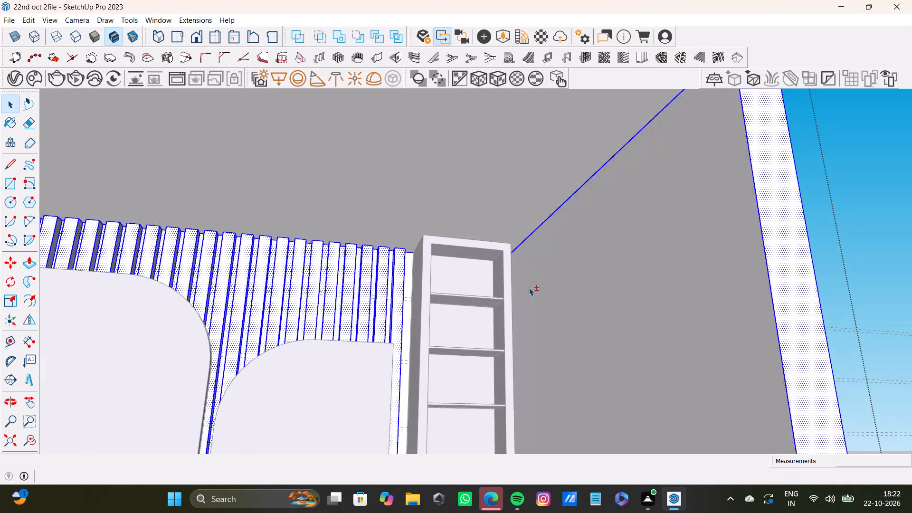
pyautogui.keyDown('shift'); pyautogui.scroll(-3, 527, 289); pyautogui.keyUp('shift')
pyautogui.keyDown('shift'); pyautogui.scroll(5, 528, 246); pyautogui.keyUp('shift')
pyautogui.keyDown('shift'); pyautogui.click(536, 246); pyautogui.keyUp('shift')
pyautogui.keyDown('shift'); pyautogui.scroll(-9, 536, 246); pyautogui.keyUp('shift')
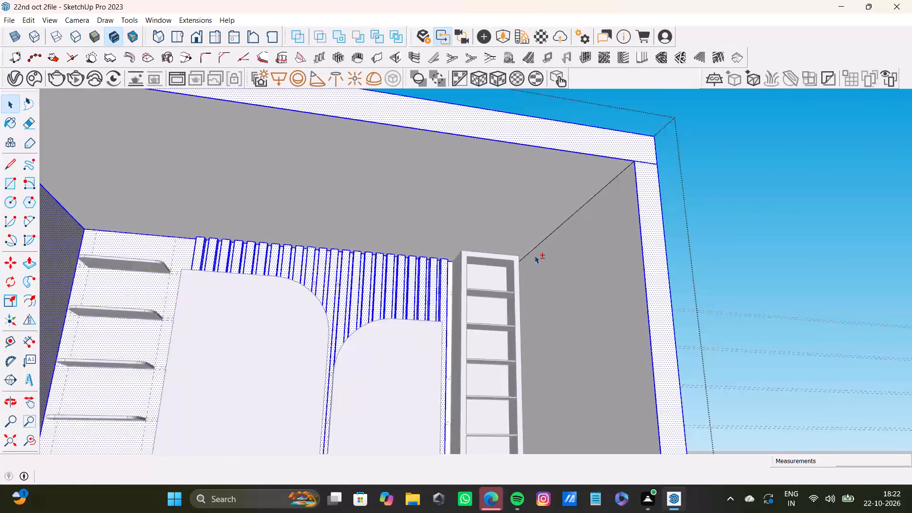
pyautogui.keyDown('shift'); pyautogui.scroll(-2, 534, 255); pyautogui.keyUp('shift')
# Remove the front rim faces and edges at the top and bookcase side of the room shell from the selection.
pyautogui.keyDown('shift'); pyautogui.click(543, 189); pyautogui.keyUp('shift')
pyautogui.keyDown('shift'); pyautogui.click(548, 174); pyautogui.keyUp('shift')
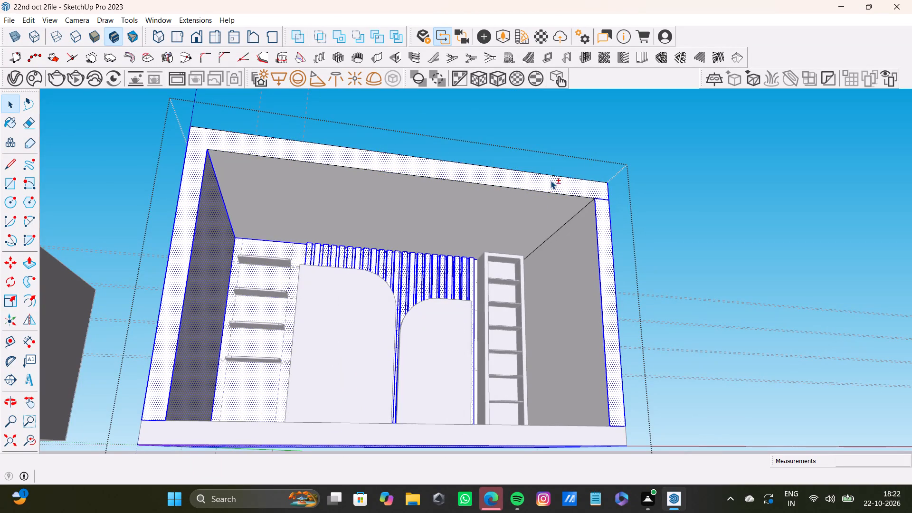
pyautogui.keyDown('shift'); pyautogui.click(551, 182); pyautogui.keyUp('shift')
pyautogui.keyDown('shift'); pyautogui.click(598, 232); pyautogui.keyUp('shift')
pyautogui.keyDown('shift'); pyautogui.click(602, 238); pyautogui.keyUp('shift')
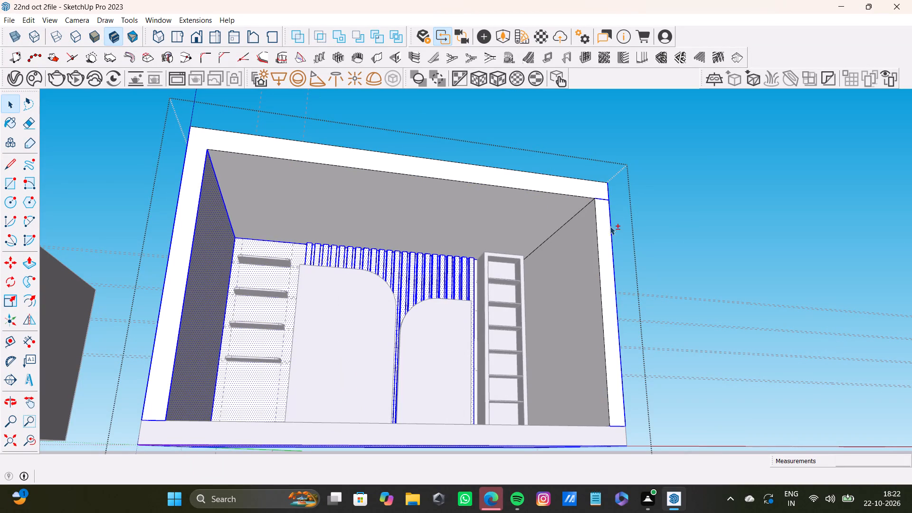
pyautogui.keyDown('shift'); pyautogui.click(601, 200); pyautogui.keyUp('shift')
# Remove the side wall near the floating shelves, its edges and front rim, and the wall behind the shelves from the selection.
pyautogui.keyDown('shift'); pyautogui.click(227, 204); pyautogui.keyUp('shift')
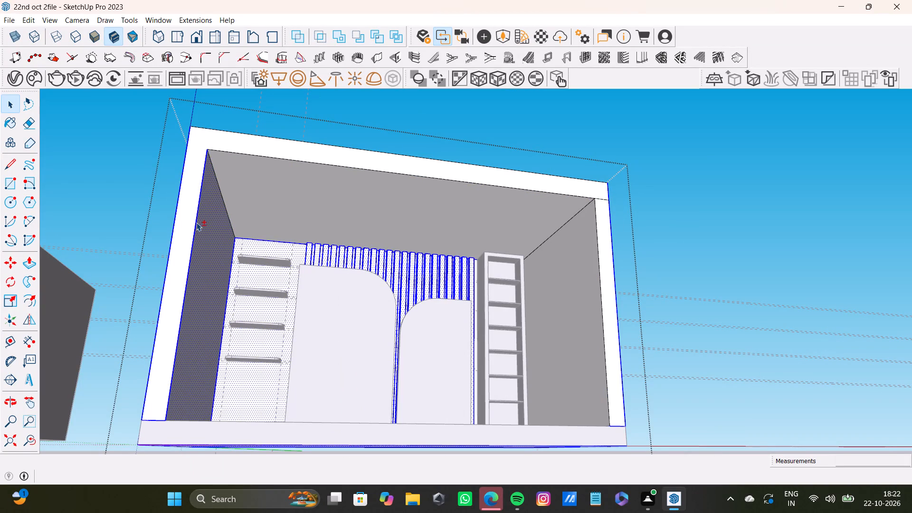
pyautogui.keyDown('shift'); pyautogui.click(196, 222); pyautogui.keyUp('shift')
pyautogui.keyDown('shift'); pyautogui.click(172, 228); pyautogui.keyUp('shift')
pyautogui.keyDown('shift'); pyautogui.click(196, 279); pyautogui.keyUp('shift')
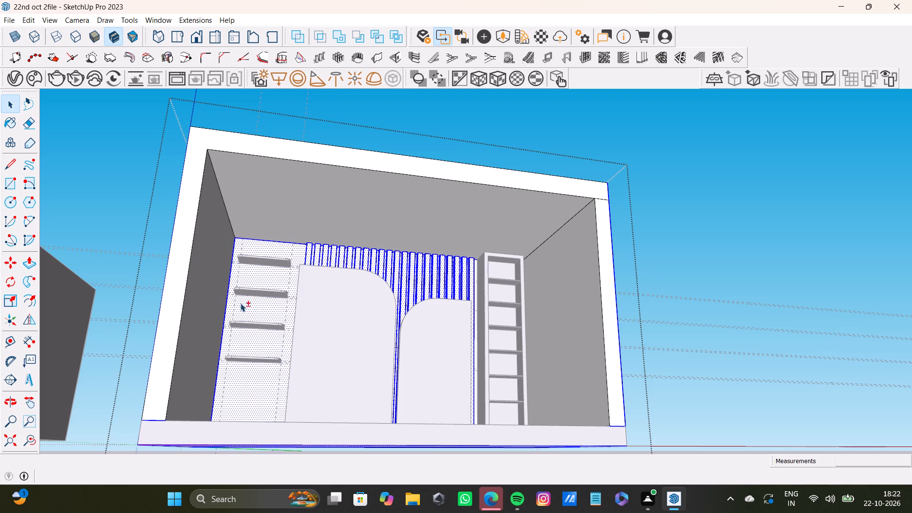
pyautogui.keyDown('shift'); pyautogui.click(252, 304); pyautogui.keyUp('shift')
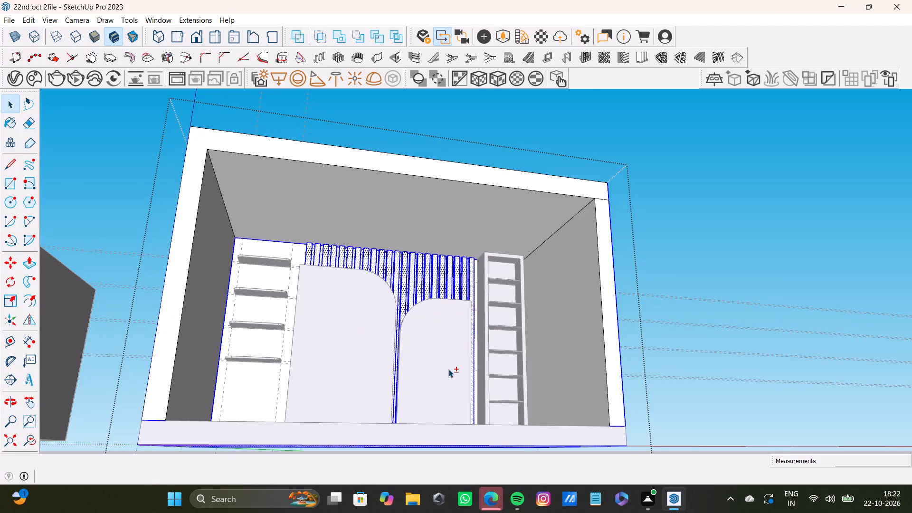
# Remove the underside of the room's floor slab and its bottom edges from the selection.
pyautogui.keyDown('shift'); pyautogui.scroll(-3, 448, 383); pyautogui.keyUp('shift')
pyautogui.keyDown('shift'); pyautogui.moveTo(446, 404); pyautogui.dragTo(449, 326, button='middle'); pyautogui.keyUp('shift')
pyautogui.keyDown('shift'); pyautogui.click(434, 325); pyautogui.keyUp('shift')
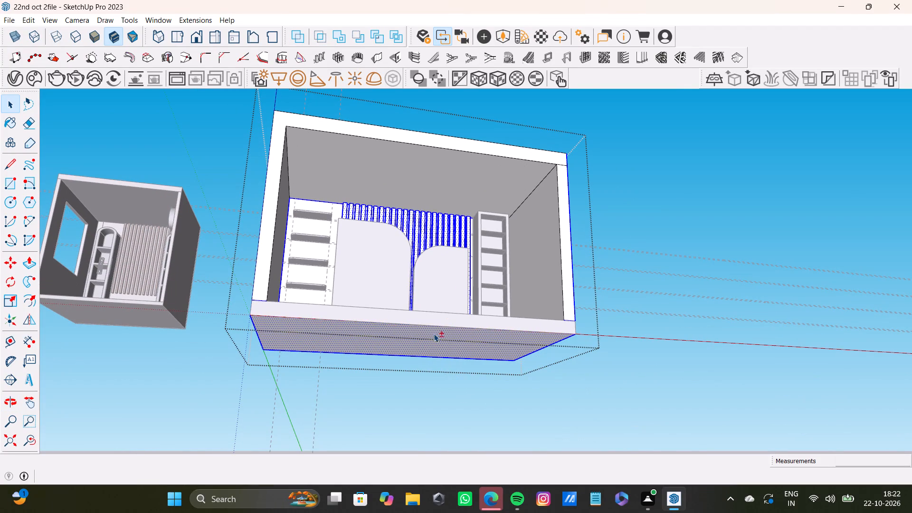
pyautogui.keyDown('shift'); pyautogui.click(433, 334); pyautogui.keyUp('shift')
pyautogui.keyDown('shift'); pyautogui.click(355, 355); pyautogui.keyUp('shift')
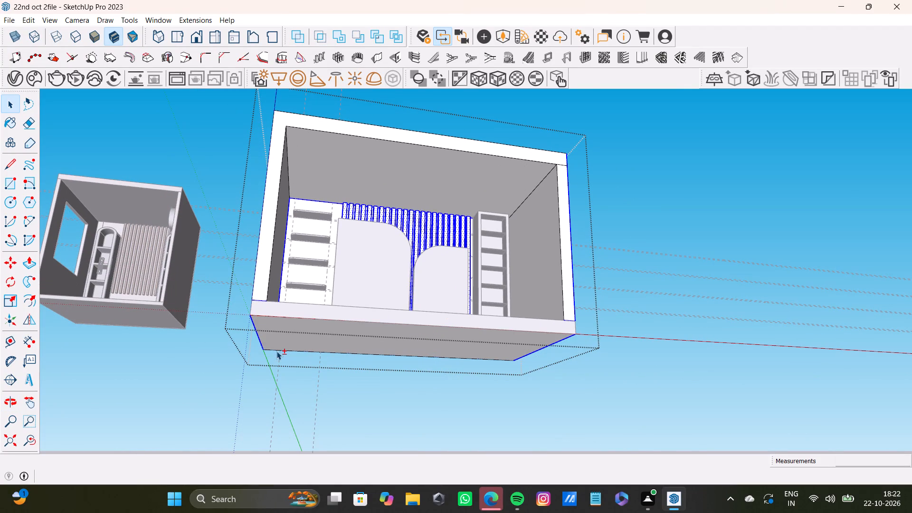
pyautogui.keyDown('shift'); pyautogui.click(261, 347); pyautogui.keyUp('shift')
pyautogui.keyDown('shift'); pyautogui.click(545, 348); pyautogui.keyUp('shift')
pyautogui.keyDown('shift'); pyautogui.click(576, 316); pyautogui.keyUp('shift')
pyautogui.keyDown('shift'); pyautogui.click(570, 320); pyautogui.keyUp('shift')
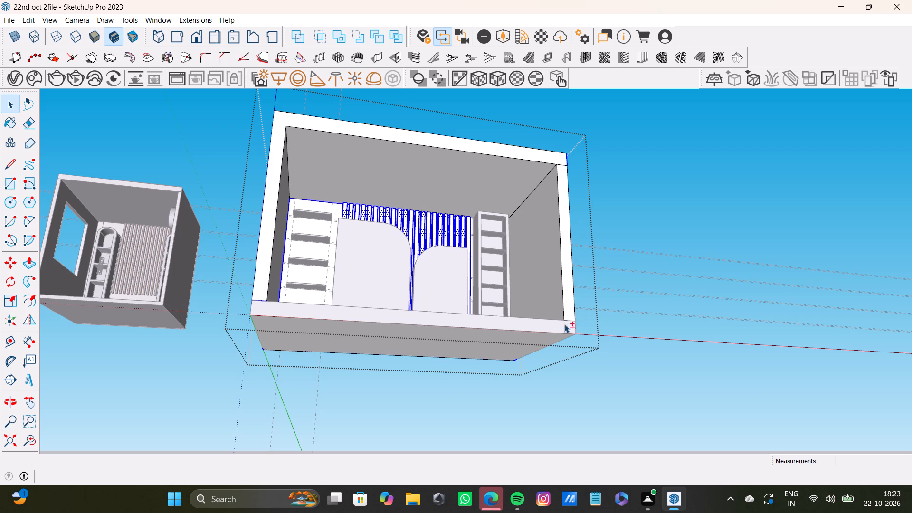
pyautogui.keyDown('shift'); pyautogui.click(514, 362); pyautogui.keyUp('shift')
# Remove the floor edge along the shelf-side wall from the selection.
pyautogui.moveTo(386, 249); pyautogui.dragTo(316, 389, button='middle')
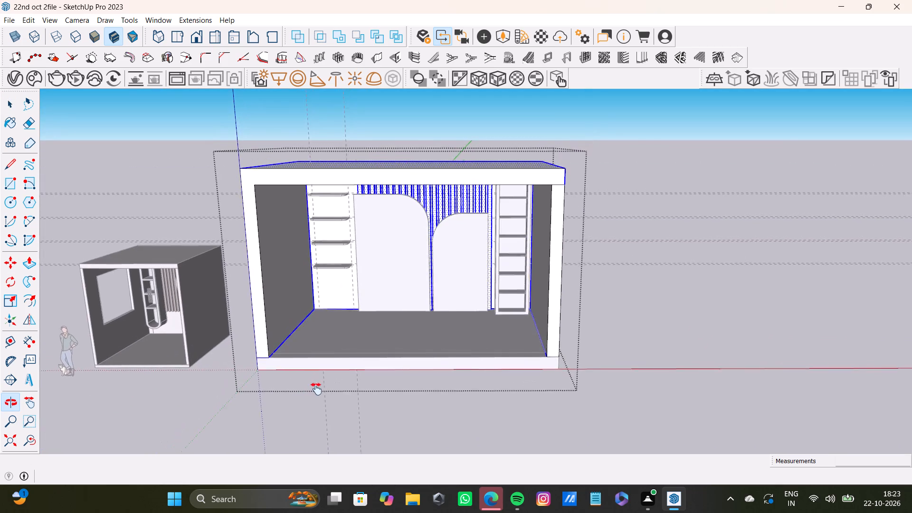
pyautogui.moveTo(316, 389); pyautogui.dragTo(316, 389, button='middle')
pyautogui.keyDown('shift'); pyautogui.scroll(4, 296, 352); pyautogui.keyUp('shift')
pyautogui.moveTo(309, 336); pyautogui.dragTo(299, 363, button='middle')
pyautogui.keyDown('shift'); pyautogui.scroll(5, 292, 345); pyautogui.keyUp('shift')
pyautogui.keyDown('shift'); pyautogui.click(273, 342); pyautogui.keyUp('shift')
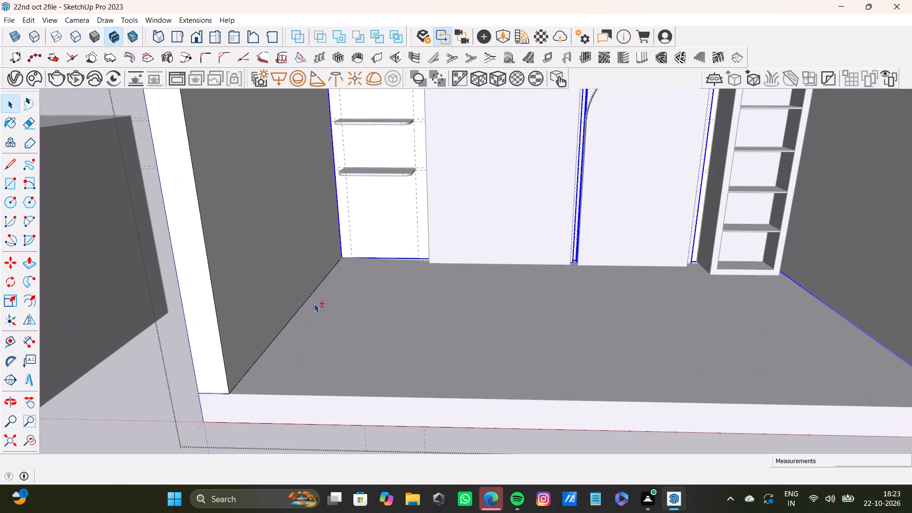
# Clean up the selection at the small floor strip beside the bookcase and remove the floor edge along the bookcase-side wall.
pyautogui.keyDown('shift'); pyautogui.moveTo(589, 279); pyautogui.dragTo(421, 317, button='middle'); pyautogui.keyUp('shift')
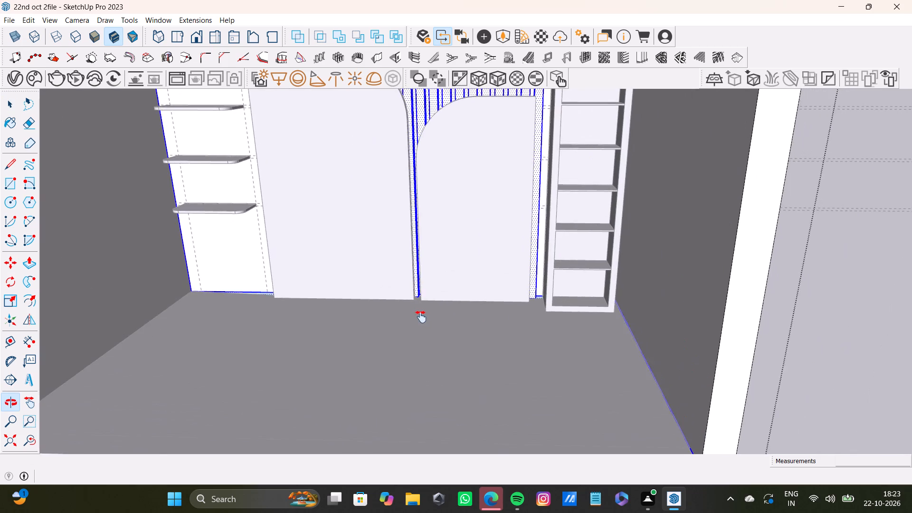
pyautogui.keyDown('shift'); pyautogui.moveTo(421, 317); pyautogui.dragTo(442, 317, button='middle'); pyautogui.keyUp('shift')
pyautogui.keyDown('shift'); pyautogui.scroll(12, 588, 320); pyautogui.keyUp('shift')
pyautogui.keyDown('shift'); pyautogui.click(549, 293); pyautogui.keyUp('shift')
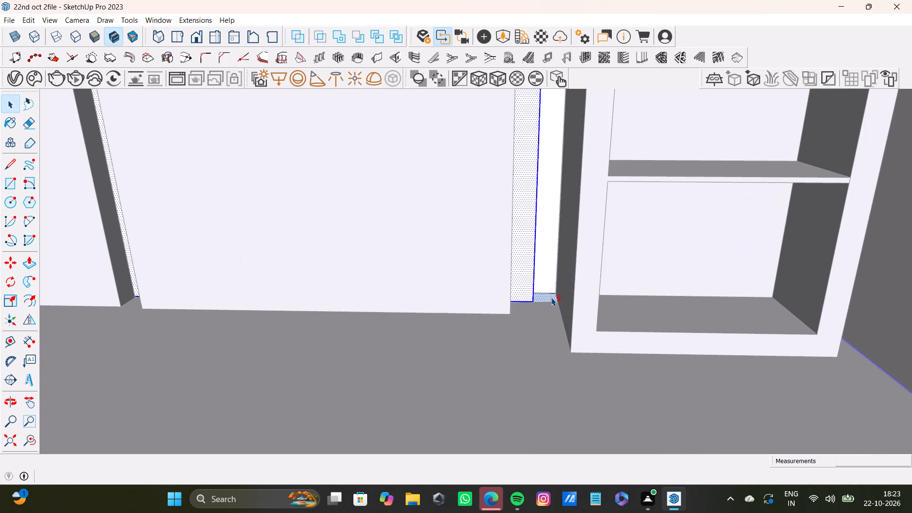
pyautogui.keyDown('shift'); pyautogui.click(551, 297); pyautogui.keyUp('shift')
pyautogui.keyDown('shift'); pyautogui.scroll(-8, 551, 301); pyautogui.keyUp('shift')
pyautogui.keyDown('shift'); pyautogui.middleClick(676, 350); pyautogui.keyUp('shift')
pyautogui.keyDown('shift'); pyautogui.scroll(2, 708, 355); pyautogui.keyUp('shift')
pyautogui.keyDown('shift'); pyautogui.click(733, 367); pyautogui.keyUp('shift')
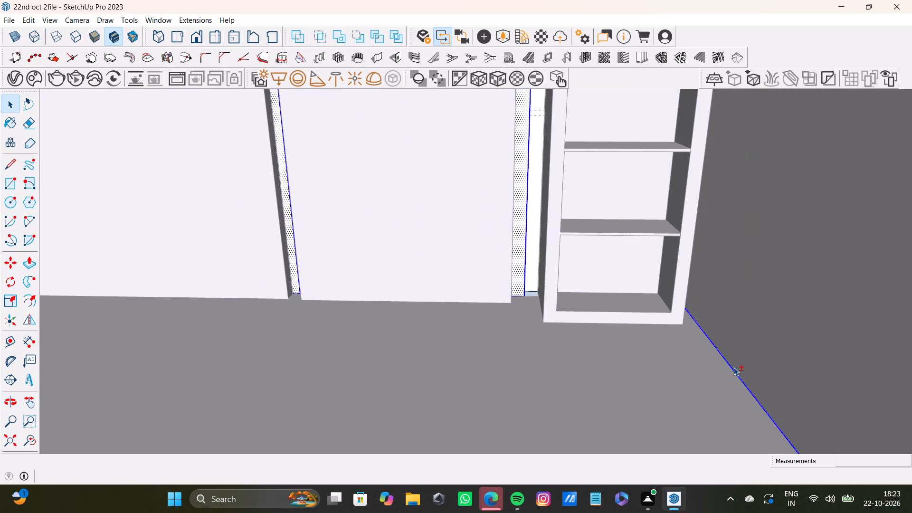
pyautogui.keyDown('shift'); pyautogui.scroll(-15, 733, 368); pyautogui.keyUp('shift')
pyautogui.keyDown('shift'); pyautogui.moveTo(559, 341); pyautogui.dragTo(543, 344, button='middle'); pyautogui.keyUp('shift')
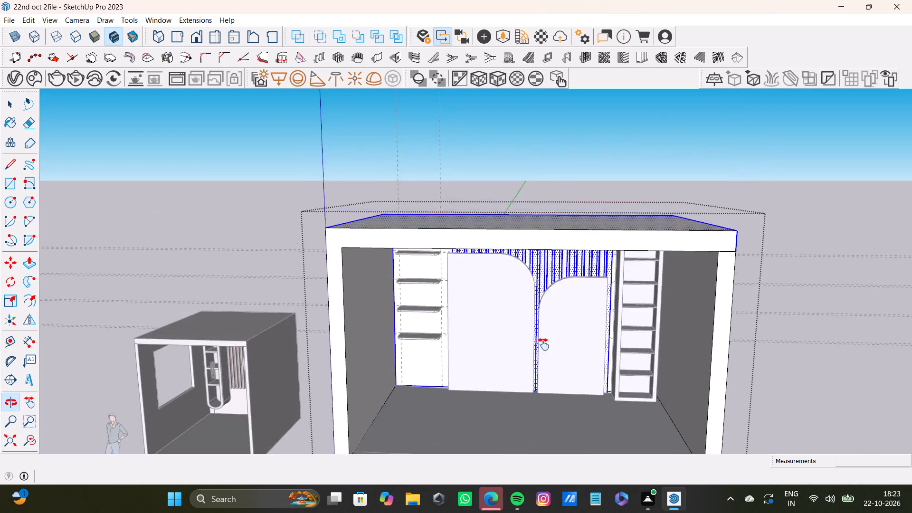
pyautogui.keyDown('shift'); pyautogui.moveTo(543, 344); pyautogui.dragTo(524, 265, button='middle'); pyautogui.keyUp('shift')
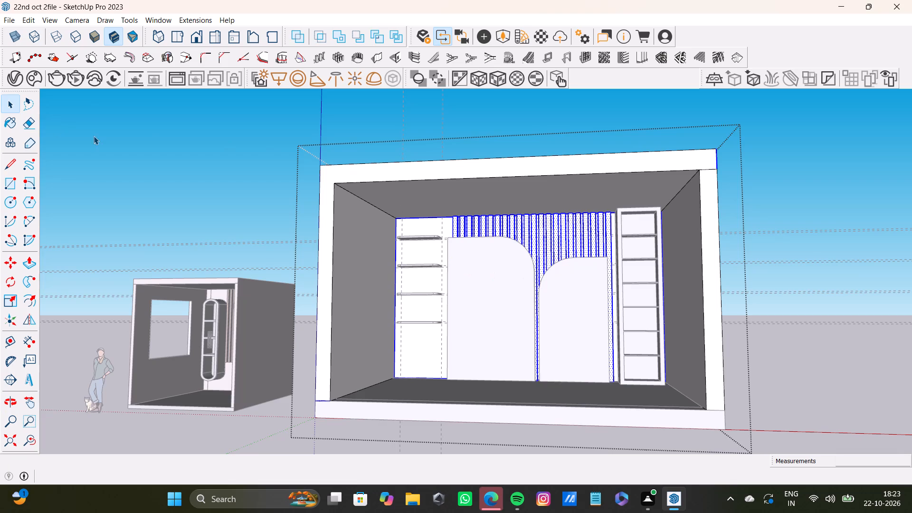
# Paint the selected slat faces with Wood Cherry Original from the Wood materials, and close the room shell group.
pyautogui.click(14, 121)
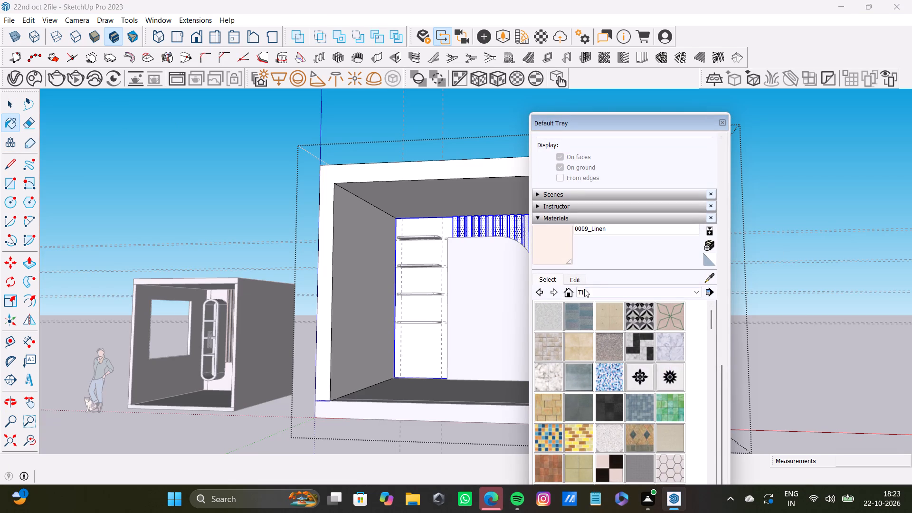
pyautogui.click(576, 279)
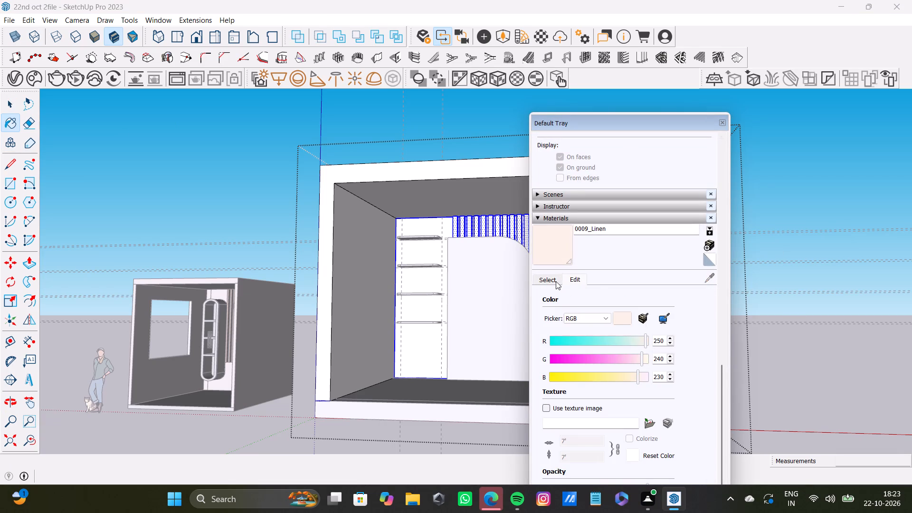
pyautogui.click(556, 281)
pyautogui.scroll(-4, 633, 340)
pyautogui.click(590, 290)
pyautogui.scroll(-1, 627, 343)
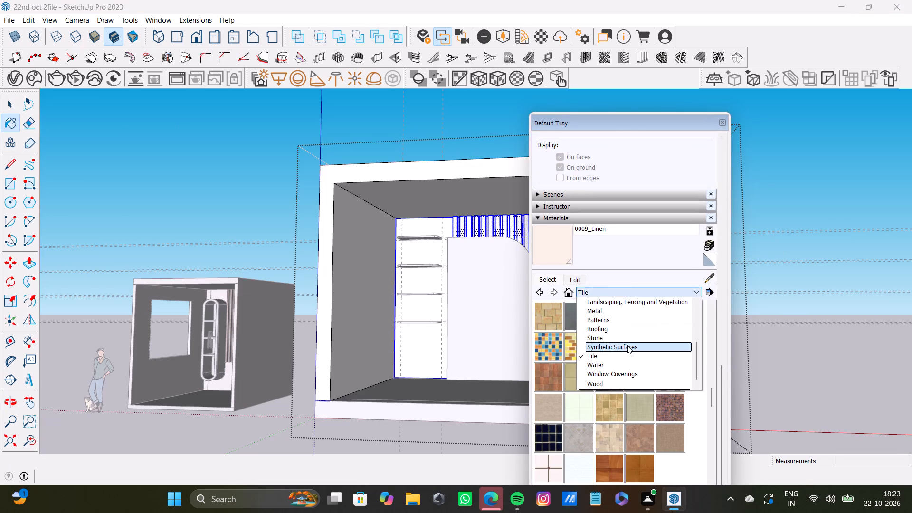
pyautogui.scroll(-2, 627, 345)
pyautogui.click(609, 386)
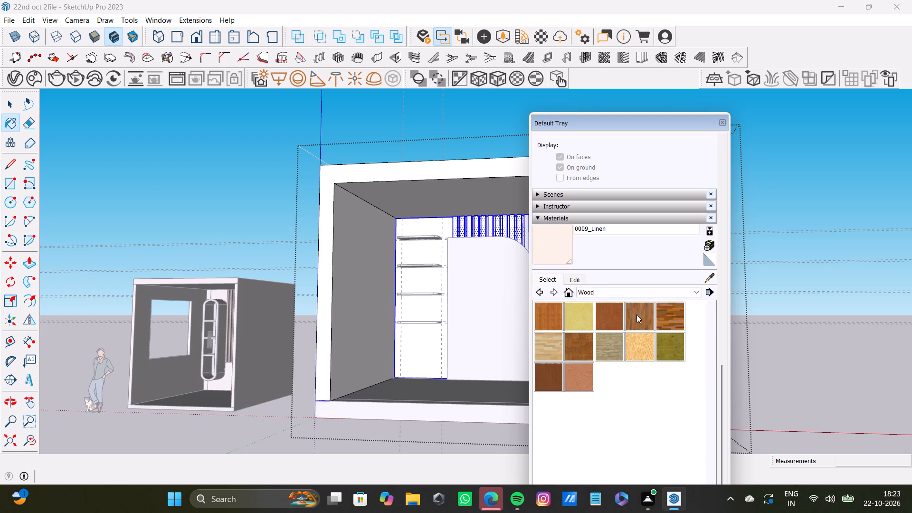
pyautogui.click(608, 315)
pyautogui.scroll(16, 491, 305)
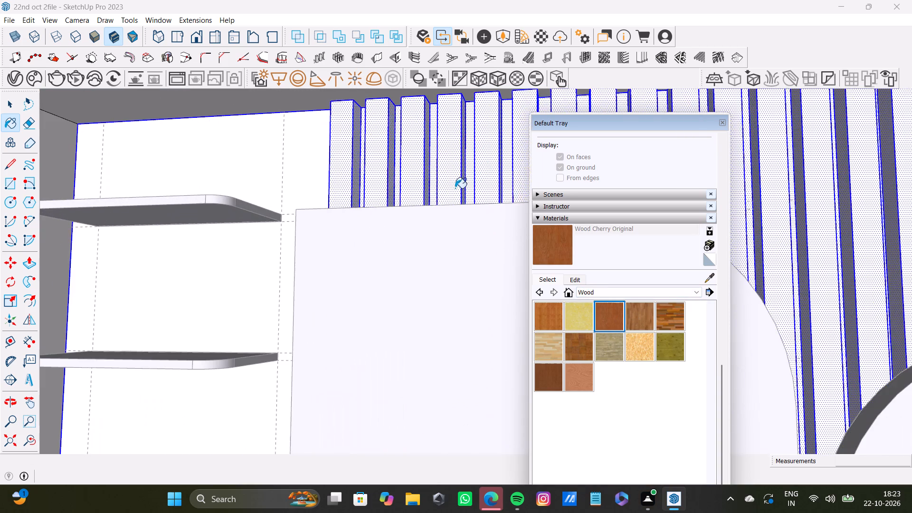
pyautogui.click(451, 187)
pyautogui.scroll(-20, 464, 218)
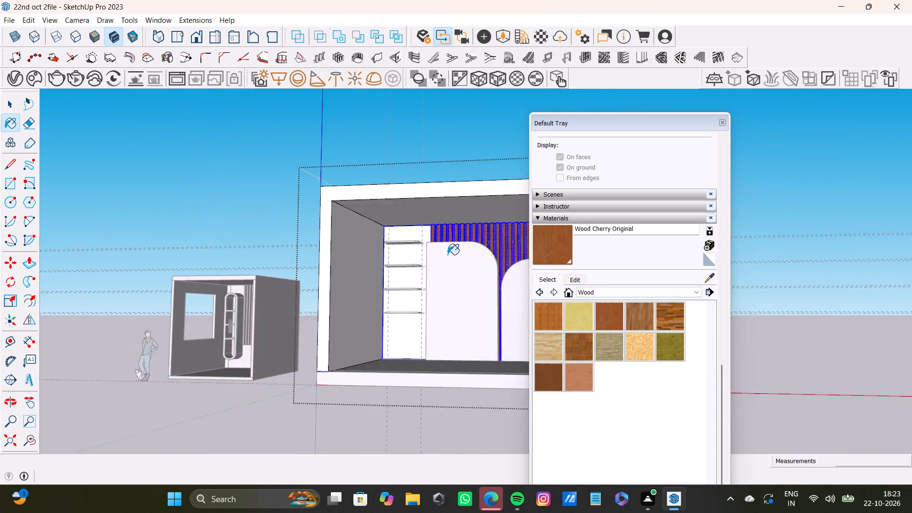
pyautogui.scroll(-15, 447, 255)
pyautogui.press('space')
pyautogui.click(452, 213)
# Select the two unpainted wall strips on either side of the last slat and paint them with Wood Cherry Original.
pyautogui.scroll(5, 462, 290)
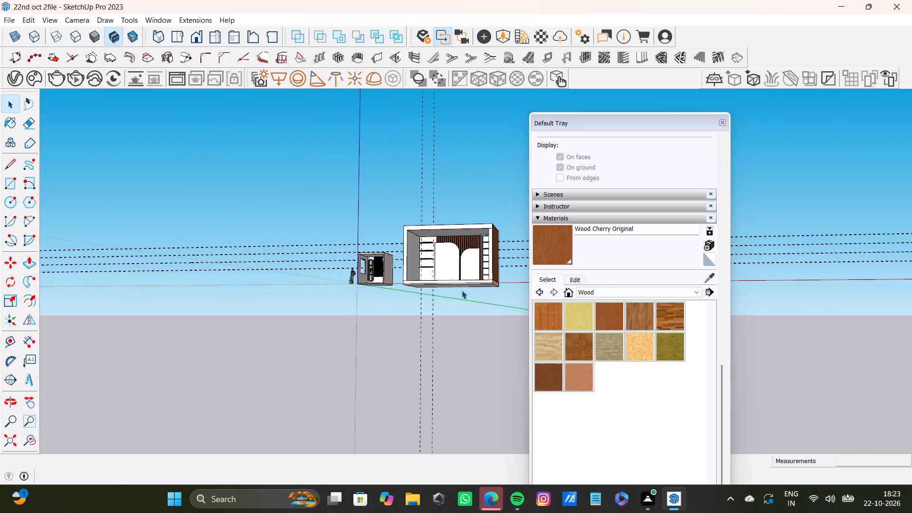
pyautogui.scroll(3, 462, 290)
pyautogui.keyDown('shift'); pyautogui.moveTo(438, 242); pyautogui.dragTo(377, 308, button='middle'); pyautogui.keyUp('shift')
pyautogui.keyDown('shift'); pyautogui.scroll(6, 327, 290); pyautogui.keyUp('shift')
pyautogui.keyDown('shift'); pyautogui.doubleClick(281, 273); pyautogui.keyUp('shift')
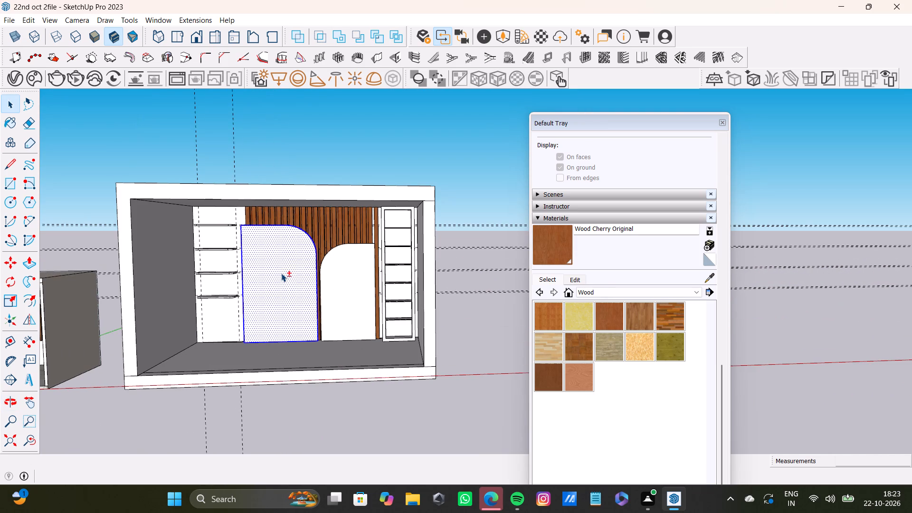
pyautogui.scroll(18, 364, 248)
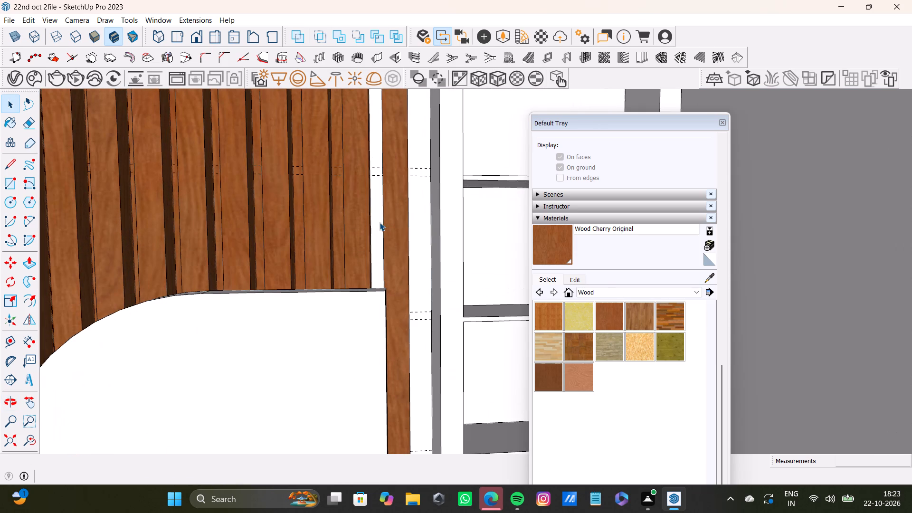
pyautogui.click(380, 222)
pyautogui.click(382, 223)
pyautogui.moveTo(382, 223); pyautogui.dragTo(384, 228)
pyautogui.click(387, 236)
pyautogui.click(384, 244)
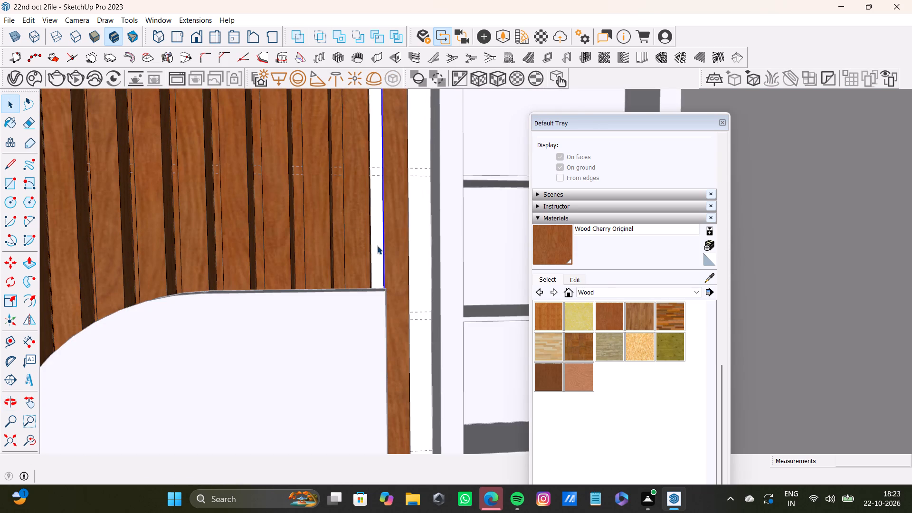
pyautogui.click(377, 246)
pyautogui.keyDown('shift'); pyautogui.click(418, 250); pyautogui.keyUp('shift')
pyautogui.keyDown('shift'); pyautogui.click(562, 253); pyautogui.keyUp('shift')
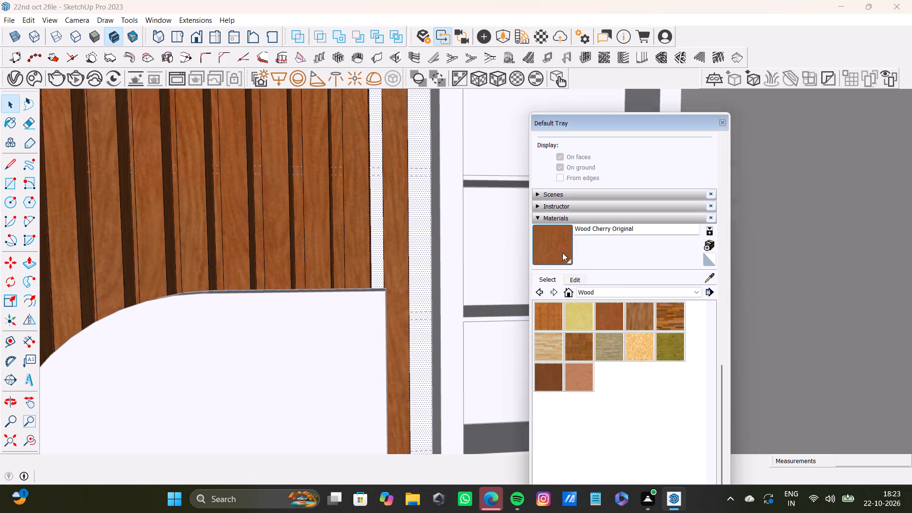
pyautogui.keyDown('shift'); pyautogui.click(427, 257); pyautogui.keyUp('shift')
pyautogui.keyDown('shift'); pyautogui.scroll(-14, 416, 268); pyautogui.keyUp('shift')
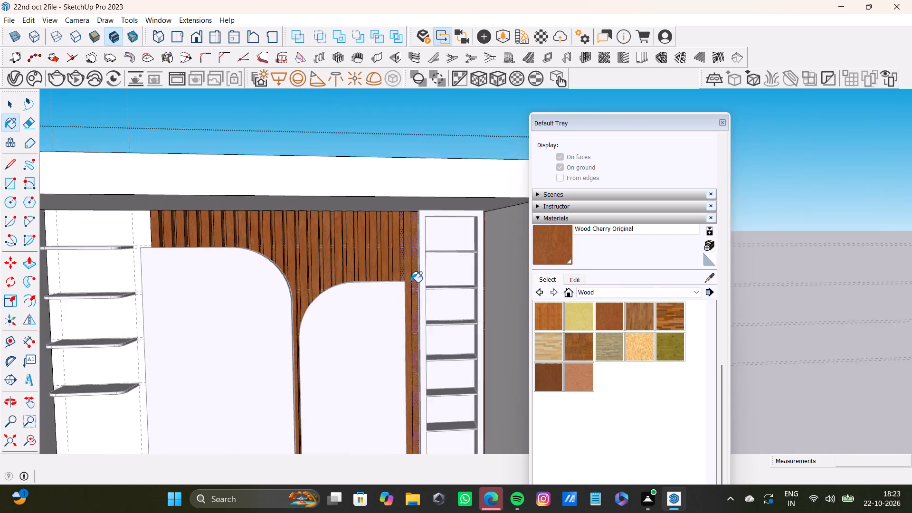
# Sample the Default material from the room shell's front edge and repaint the roof and both outer side walls with it.
pyautogui.keyDown('shift'); pyautogui.scroll(-1, 411, 282); pyautogui.keyUp('shift')
pyautogui.moveTo(411, 282); pyautogui.dragTo(344, 292, button='middle')
pyautogui.press('space')
pyautogui.scroll(4, 336, 290)
pyautogui.scroll(-7, 328, 279)
pyautogui.moveTo(375, 284); pyautogui.dragTo(330, 292, button='middle')
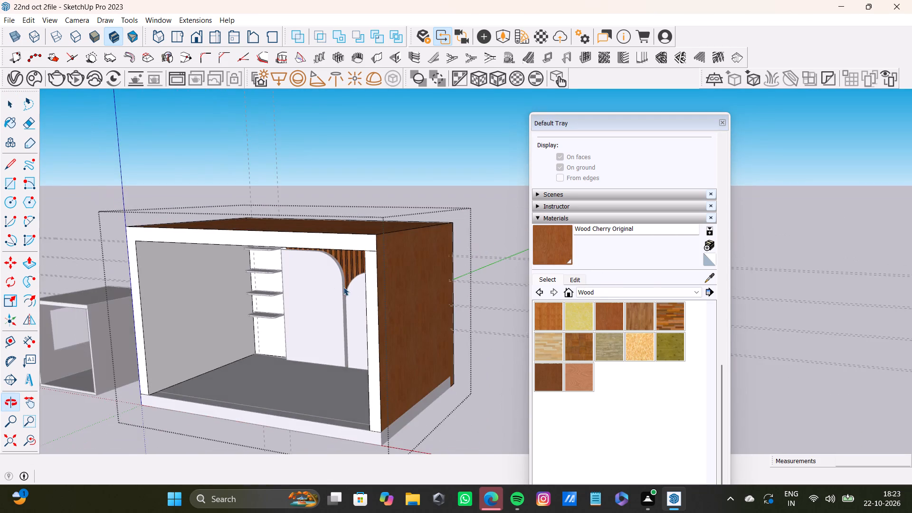
pyautogui.moveTo(369, 286); pyautogui.dragTo(389, 371, button='middle')
pyautogui.click(706, 278)
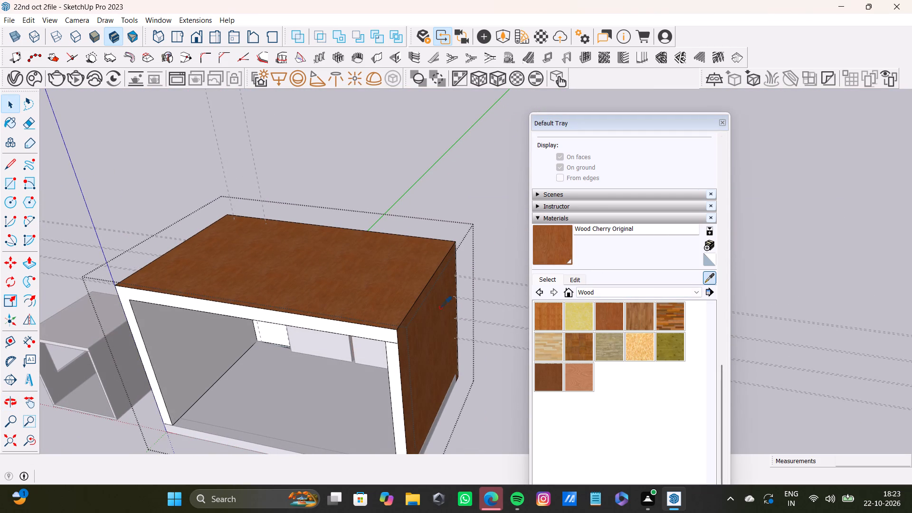
pyautogui.click(370, 333)
pyautogui.click(382, 309)
pyautogui.click(422, 331)
pyautogui.scroll(-4, 418, 343)
pyautogui.moveTo(408, 357); pyautogui.dragTo(435, 297, button='middle')
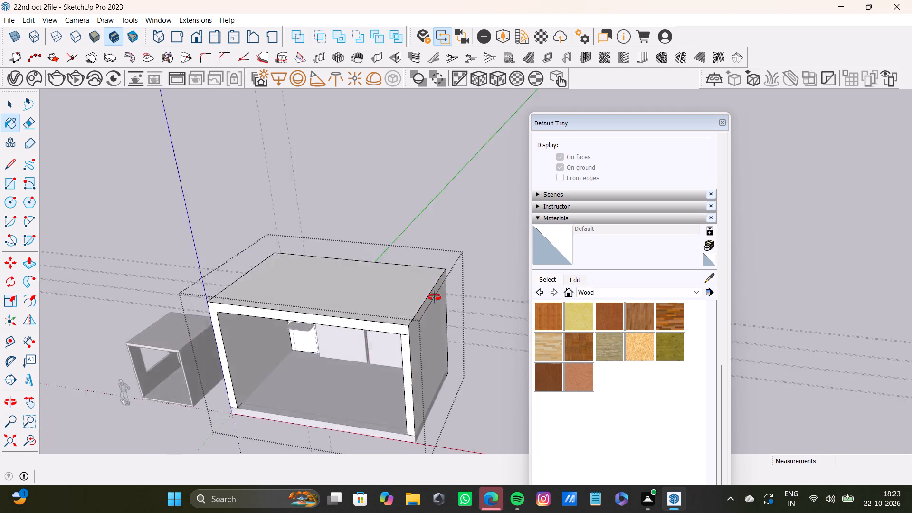
pyautogui.moveTo(435, 297); pyautogui.dragTo(588, 259, button='middle')
pyautogui.click(299, 327)
pyautogui.scroll(-3, 325, 350)
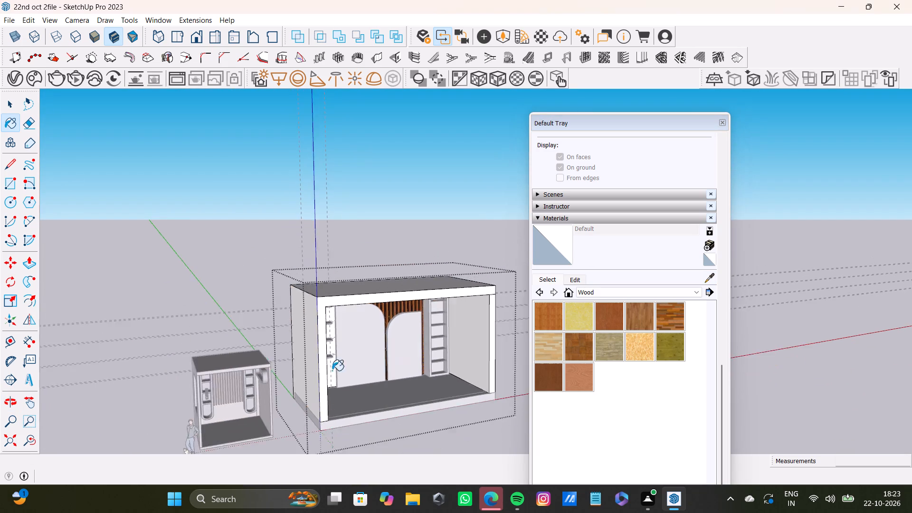
# Select the tall arched panel's front face together with its curved and slat-side straight thickness faces.
pyautogui.moveTo(332, 370); pyautogui.dragTo(263, 364, button='middle')
pyautogui.press('space')
pyautogui.click(394, 240)
pyautogui.scroll(7, 383, 344)
pyautogui.moveTo(369, 329); pyautogui.dragTo(319, 255, button='middle')
pyautogui.scroll(6, 340, 257)
pyautogui.scroll(-6, 398, 300)
pyautogui.moveTo(431, 295); pyautogui.dragTo(391, 290, button='middle')
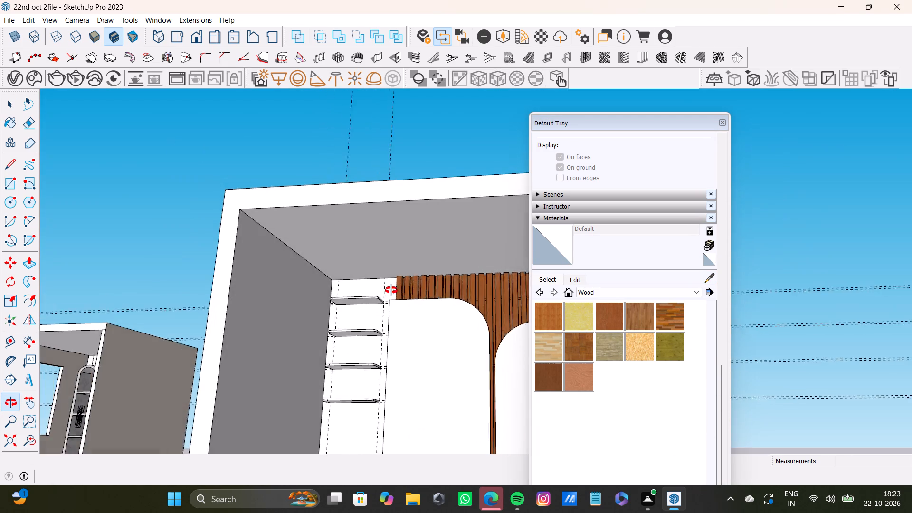
pyautogui.moveTo(391, 290); pyautogui.dragTo(350, 219, button='middle')
pyautogui.scroll(6, 381, 234)
pyautogui.doubleClick(384, 231)
pyautogui.keyDown('shift'); pyautogui.moveTo(453, 252); pyautogui.dragTo(320, 270, button='middle'); pyautogui.keyUp('shift')
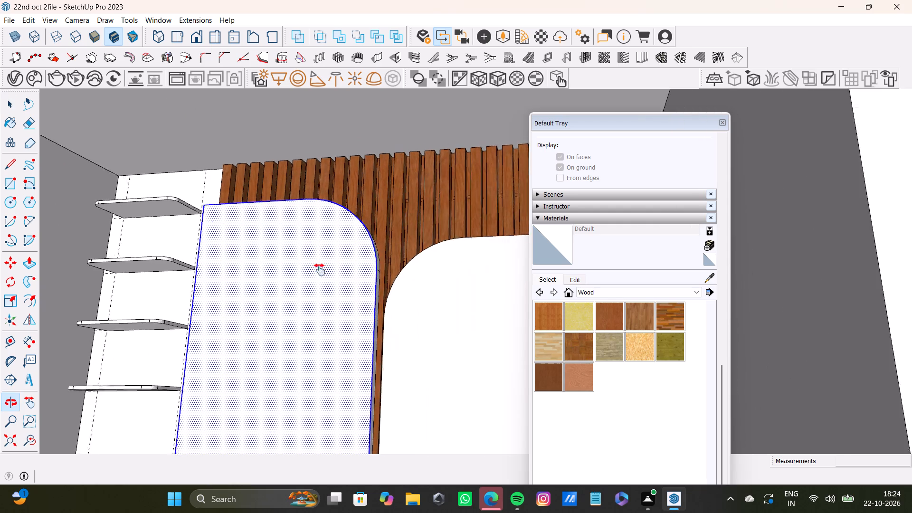
pyautogui.keyDown('shift'); pyautogui.moveTo(320, 270); pyautogui.dragTo(258, 318, button='middle'); pyautogui.keyUp('shift')
pyautogui.scroll(13, 354, 275)
pyautogui.keyDown('shift'); pyautogui.doubleClick(398, 277); pyautogui.keyUp('shift')
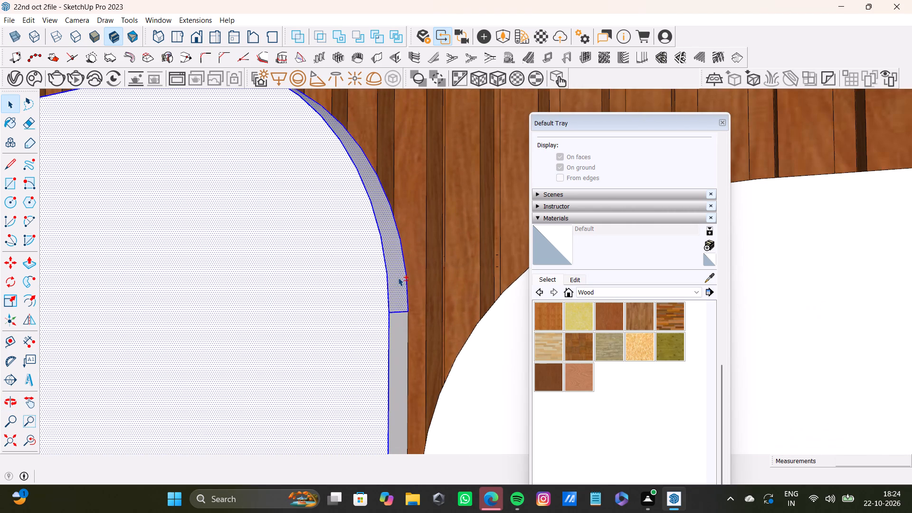
pyautogui.keyDown('shift'); pyautogui.doubleClick(399, 330); pyautogui.keyUp('shift')
# Add the tall arched panel's shelf-side thickness face to the selection.
pyautogui.keyDown('shift'); pyautogui.scroll(-6, 398, 340); pyautogui.keyUp('shift')
pyautogui.keyDown('shift'); pyautogui.moveTo(395, 345); pyautogui.dragTo(381, 150, button='middle'); pyautogui.keyUp('shift')
pyautogui.keyDown('shift'); pyautogui.scroll(-2, 403, 255); pyautogui.keyUp('shift')
pyautogui.keyDown('shift'); pyautogui.moveTo(399, 342); pyautogui.dragTo(387, 185, button='middle'); pyautogui.keyUp('shift')
pyautogui.keyDown('shift'); pyautogui.scroll(-2, 403, 296); pyautogui.keyUp('shift')
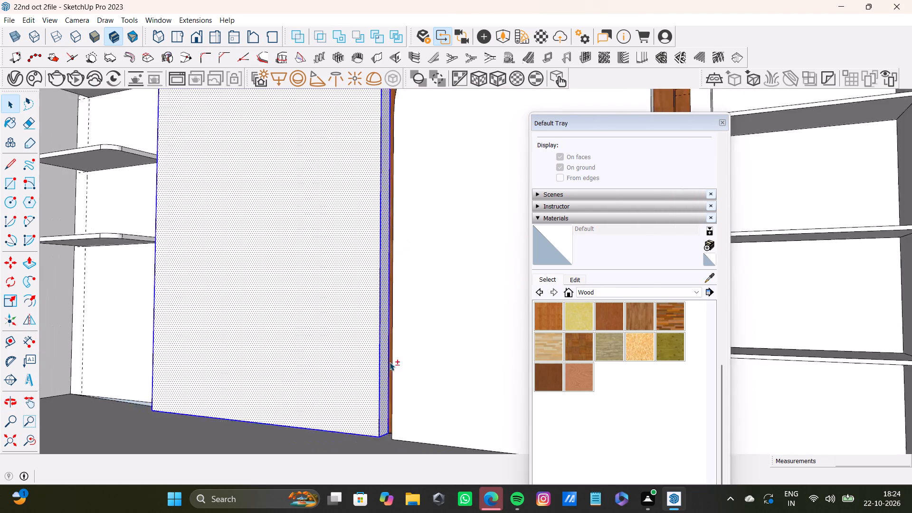
pyautogui.keyDown('shift'); pyautogui.scroll(-1, 389, 362); pyautogui.keyUp('shift')
pyautogui.keyDown('shift'); pyautogui.moveTo(383, 373); pyautogui.dragTo(395, 252, button='middle'); pyautogui.keyUp('shift')
pyautogui.keyDown('shift'); pyautogui.scroll(3, 397, 307); pyautogui.keyUp('shift')
pyautogui.keyDown('shift'); pyautogui.moveTo(379, 305); pyautogui.dragTo(643, 359, button='middle'); pyautogui.keyUp('shift')
pyautogui.scroll(-2, 332, 288)
pyautogui.keyDown('shift'); pyautogui.moveTo(273, 284); pyautogui.dragTo(529, 308, button='middle'); pyautogui.keyUp('shift')
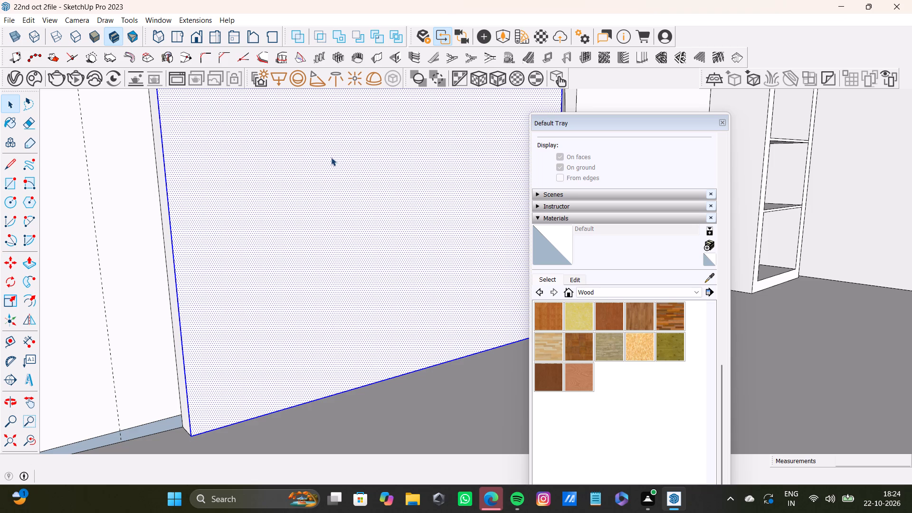
pyautogui.keyDown('shift'); pyautogui.scroll(6, 161, 309); pyautogui.keyUp('shift')
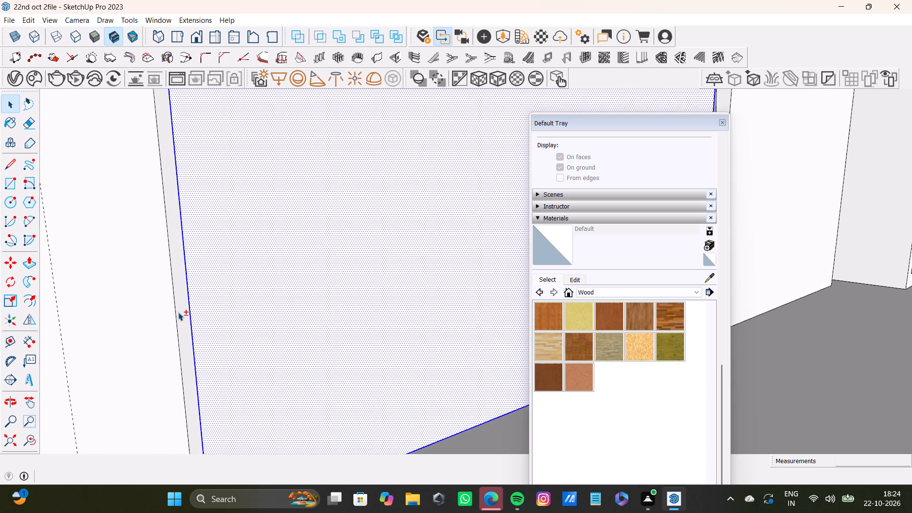
pyautogui.keyDown('shift'); pyautogui.click(176, 312); pyautogui.keyUp('shift')
pyautogui.keyDown('shift'); pyautogui.doubleClick(181, 315); pyautogui.keyUp('shift')
# Add the shorter arched panel's front face to the selection.
pyautogui.keyDown('shift'); pyautogui.scroll(-12, 208, 321); pyautogui.keyUp('shift')
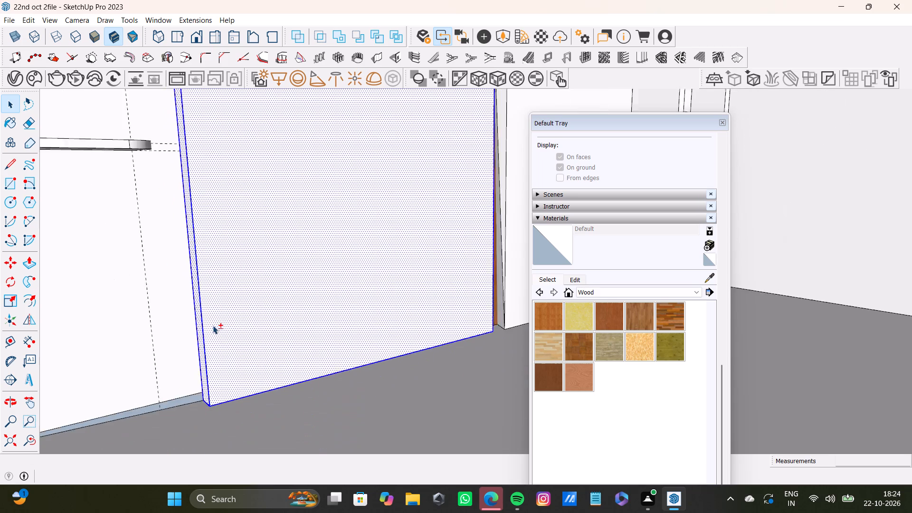
pyautogui.keyDown('shift'); pyautogui.scroll(-3, 213, 325); pyautogui.keyUp('shift')
pyautogui.keyDown('shift'); pyautogui.moveTo(236, 332); pyautogui.dragTo(119, 400, button='middle'); pyautogui.keyUp('shift')
pyautogui.keyDown('shift'); pyautogui.scroll(8, 354, 255); pyautogui.keyUp('shift')
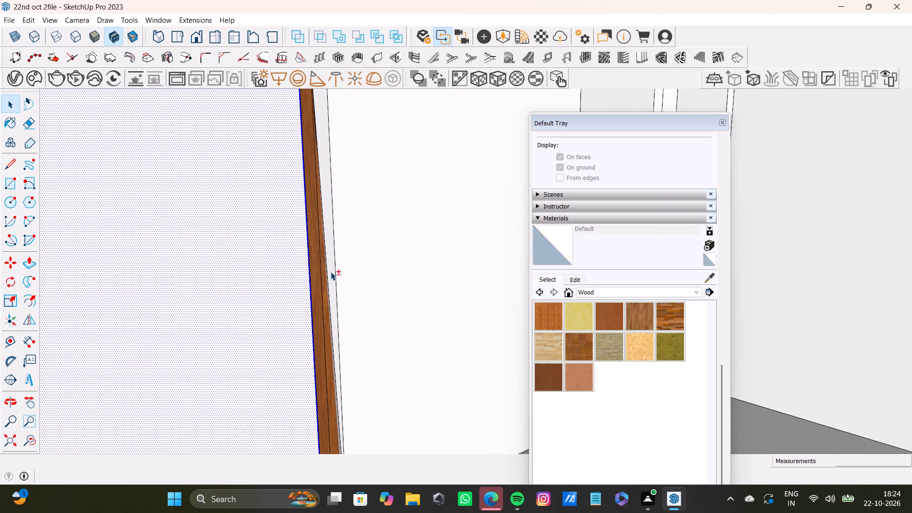
pyautogui.keyDown('shift'); pyautogui.doubleClick(331, 272); pyautogui.keyUp('shift')
pyautogui.keyDown('shift'); pyautogui.doubleClick(342, 276); pyautogui.keyUp('shift')
pyautogui.keyDown('shift'); pyautogui.doubleClick(331, 275); pyautogui.keyUp('shift')
# Add the shorter arched panel's curved, inner vertical and top thickness faces to the selection.
pyautogui.keyDown('shift'); pyautogui.scroll(-6, 331, 276); pyautogui.keyUp('shift')
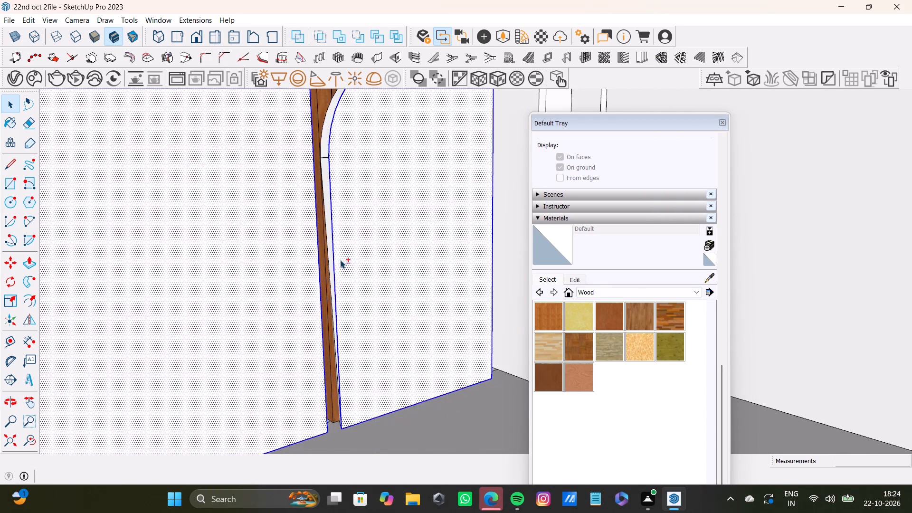
pyautogui.keyDown('shift'); pyautogui.moveTo(340, 260); pyautogui.dragTo(350, 359, button='middle'); pyautogui.keyUp('shift')
pyautogui.keyDown('shift'); pyautogui.scroll(6, 337, 241); pyautogui.keyUp('shift')
pyautogui.keyDown('shift'); pyautogui.doubleClick(336, 234); pyautogui.keyUp('shift')
pyautogui.keyDown('shift'); pyautogui.doubleClick(337, 304); pyautogui.keyUp('shift')
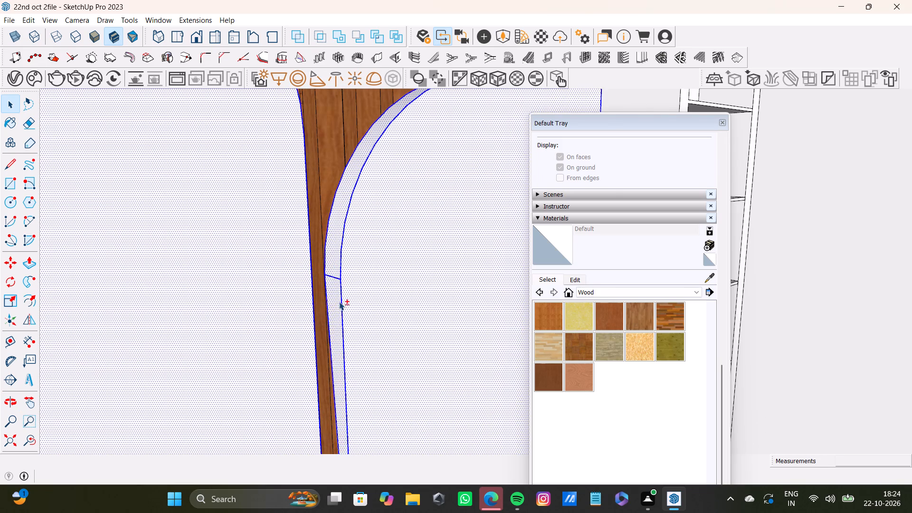
pyautogui.keyDown('shift'); pyautogui.scroll(-4, 353, 284); pyautogui.keyUp('shift')
pyautogui.keyDown('shift'); pyautogui.moveTo(361, 280); pyautogui.dragTo(229, 422, button='middle'); pyautogui.keyUp('shift')
pyautogui.keyDown('shift'); pyautogui.scroll(9, 347, 290); pyautogui.keyUp('shift')
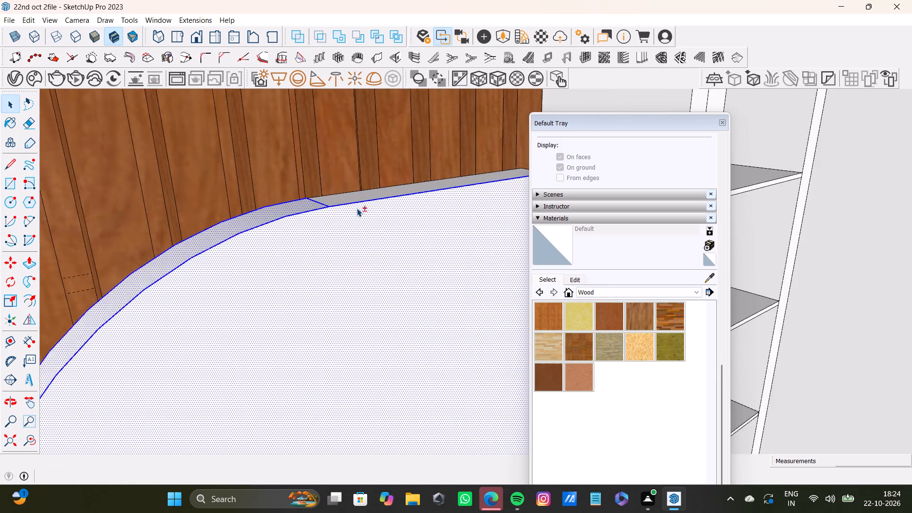
pyautogui.keyDown('shift'); pyautogui.moveTo(357, 212); pyautogui.dragTo(356, 264, button='middle'); pyautogui.keyUp('shift')
pyautogui.keyDown('shift'); pyautogui.doubleClick(346, 231); pyautogui.keyUp('shift')
# Add the shorter arched panel's bookcase-side thickness face and its edges to the selection.
pyautogui.keyDown('shift'); pyautogui.scroll(-7, 367, 255); pyautogui.keyUp('shift')
pyautogui.moveTo(430, 310); pyautogui.dragTo(377, 303, button='middle')
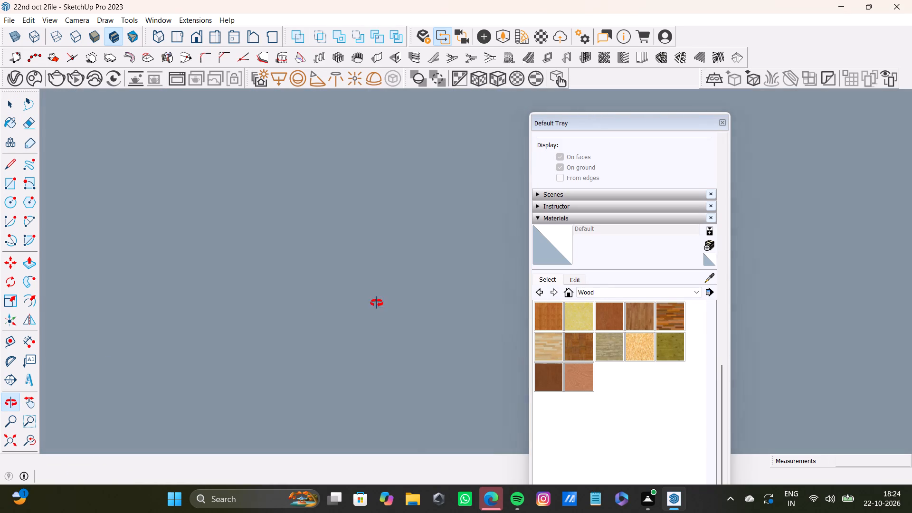
pyautogui.moveTo(377, 303); pyautogui.dragTo(362, 301, button='middle')
pyautogui.click(34, 447)
pyautogui.moveTo(9, 442); pyautogui.dragTo(16, 437)
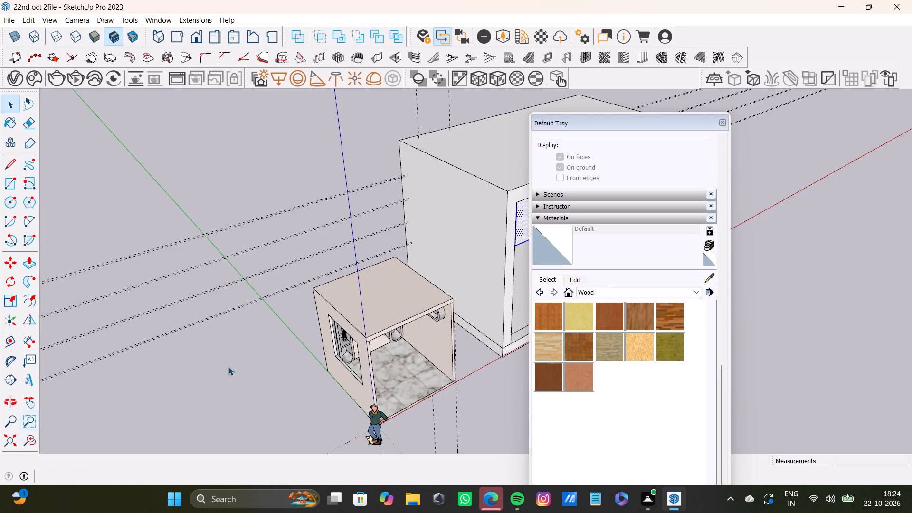
pyautogui.moveTo(502, 302); pyautogui.dragTo(142, 205, button='middle')
pyautogui.keyDown('shift'); pyautogui.scroll(3, 419, 246); pyautogui.keyUp('shift')
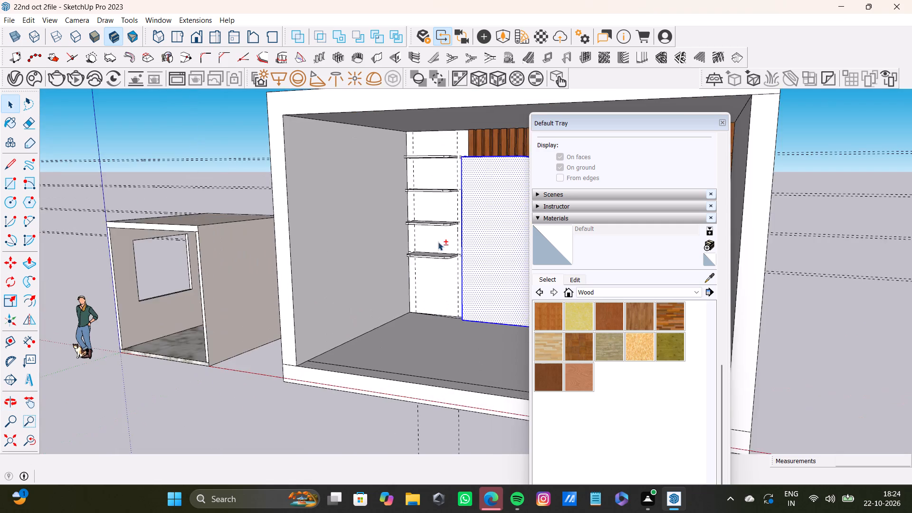
pyautogui.keyDown('shift'); pyautogui.moveTo(437, 239); pyautogui.dragTo(213, 238, button='middle'); pyautogui.keyUp('shift')
pyautogui.keyDown('shift'); pyautogui.scroll(4, 292, 255); pyautogui.keyUp('shift')
pyautogui.moveTo(294, 253); pyautogui.dragTo(403, 260, button='middle')
pyautogui.keyDown('shift'); pyautogui.scroll(4, 538, 336); pyautogui.keyUp('shift')
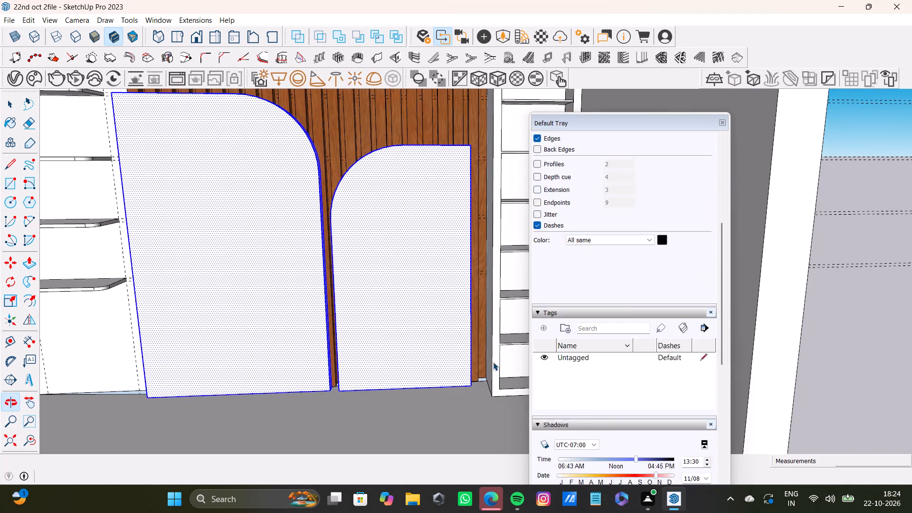
pyautogui.moveTo(493, 362); pyautogui.dragTo(452, 358, button='middle')
pyautogui.scroll(9, 457, 342)
pyautogui.moveTo(472, 332); pyautogui.dragTo(430, 332, button='middle')
pyautogui.keyDown('shift'); pyautogui.scroll(5, 473, 345); pyautogui.keyUp('shift')
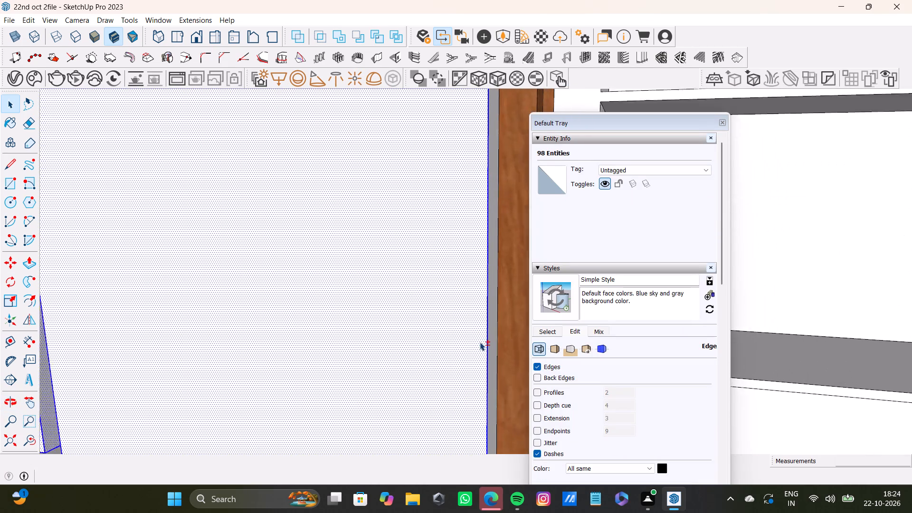
pyautogui.keyDown('shift'); pyautogui.scroll(1, 480, 342); pyautogui.keyUp('shift')
pyautogui.keyDown('shift'); pyautogui.click(494, 352); pyautogui.keyUp('shift')
pyautogui.keyDown('shift'); pyautogui.click(499, 352); pyautogui.keyUp('shift')
pyautogui.keyDown('shift'); pyautogui.click(497, 356); pyautogui.keyUp('shift')
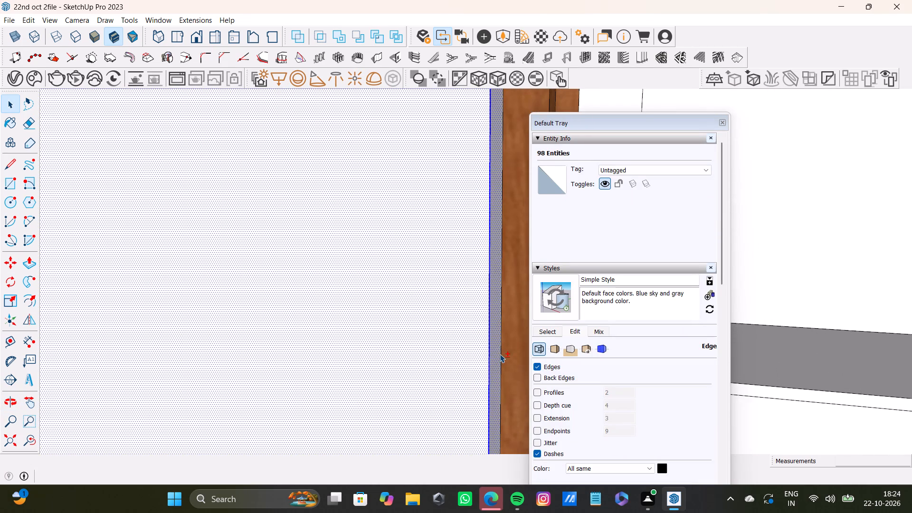
pyautogui.keyDown('shift'); pyautogui.click(500, 354); pyautogui.keyUp('shift')
# Paint both selected arched panels with Carrera Marble from the Stone materials.
pyautogui.keyDown('shift'); pyautogui.scroll(-15, 494, 360); pyautogui.keyUp('shift')
pyautogui.keyDown('shift'); pyautogui.moveTo(355, 403); pyautogui.dragTo(437, 376, button='middle'); pyautogui.keyUp('shift')
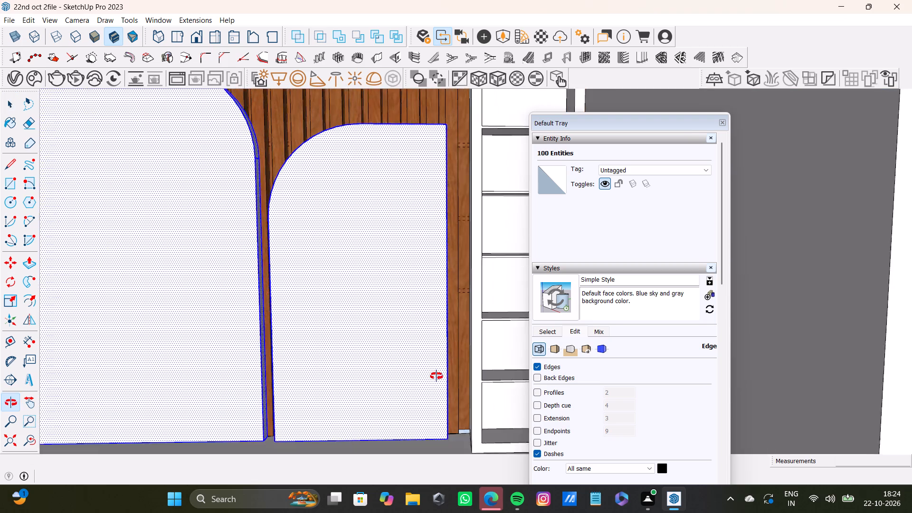
pyautogui.keyDown('shift'); pyautogui.moveTo(437, 376); pyautogui.dragTo(435, 376, button='middle'); pyautogui.keyUp('shift')
pyautogui.scroll(-6, 414, 383)
pyautogui.keyDown('shift'); pyautogui.moveTo(403, 369); pyautogui.dragTo(578, 315, button='middle'); pyautogui.keyUp('shift')
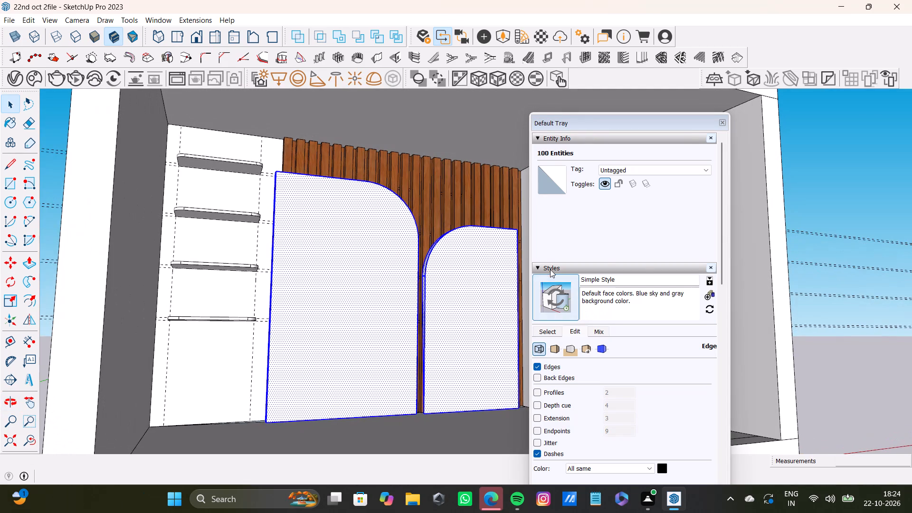
pyautogui.keyDown('shift'); pyautogui.moveTo(723, 234); pyautogui.dragTo(734, 430); pyautogui.keyUp('shift')
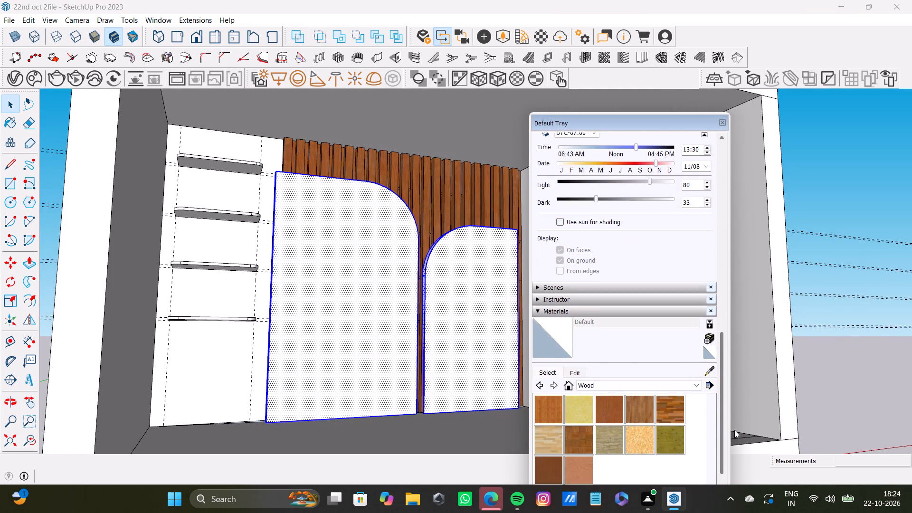
pyautogui.keyDown('shift'); pyautogui.moveTo(734, 430); pyautogui.dragTo(739, 458); pyautogui.keyUp('shift')
pyautogui.keyDown('shift'); pyautogui.click(594, 285); pyautogui.keyUp('shift')
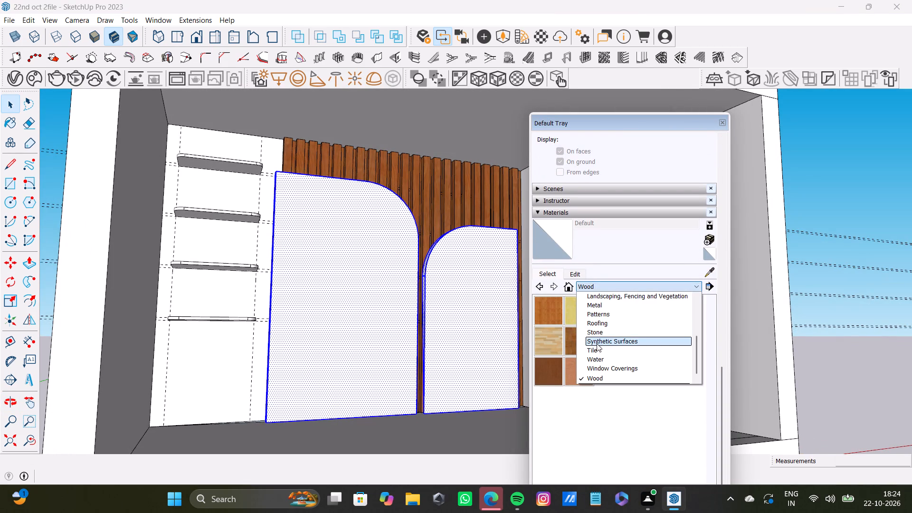
pyautogui.keyDown('shift'); pyautogui.click(596, 332); pyautogui.keyUp('shift')
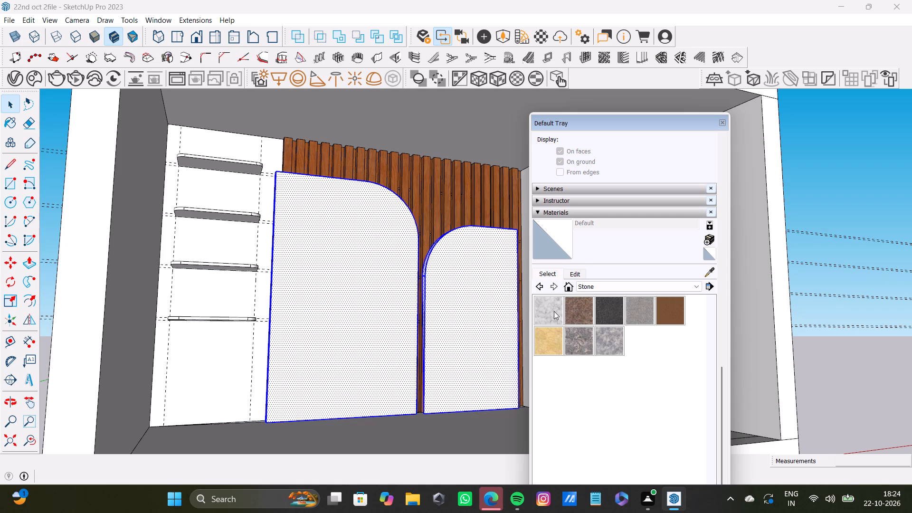
pyautogui.click(554, 311)
pyautogui.click(459, 285)
pyautogui.scroll(-6, 459, 285)
pyautogui.moveTo(458, 286); pyautogui.dragTo(396, 288, button='middle')
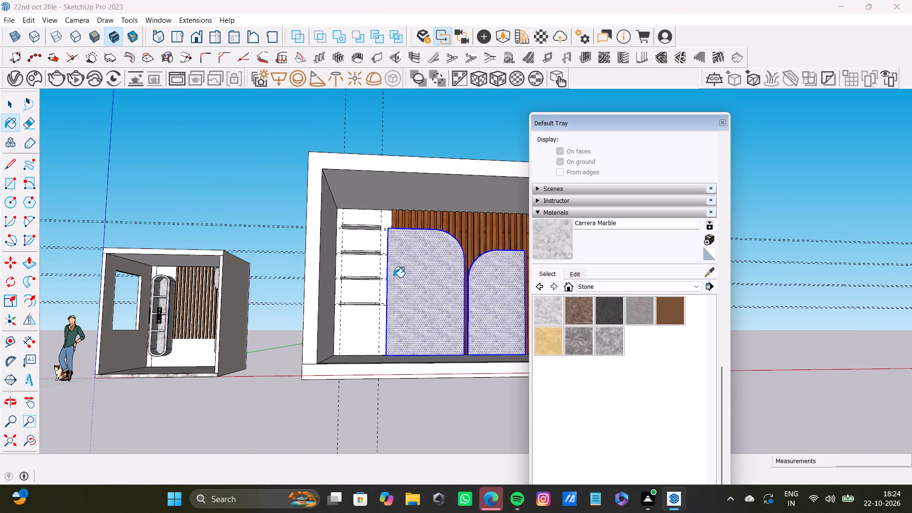
pyautogui.press('space')
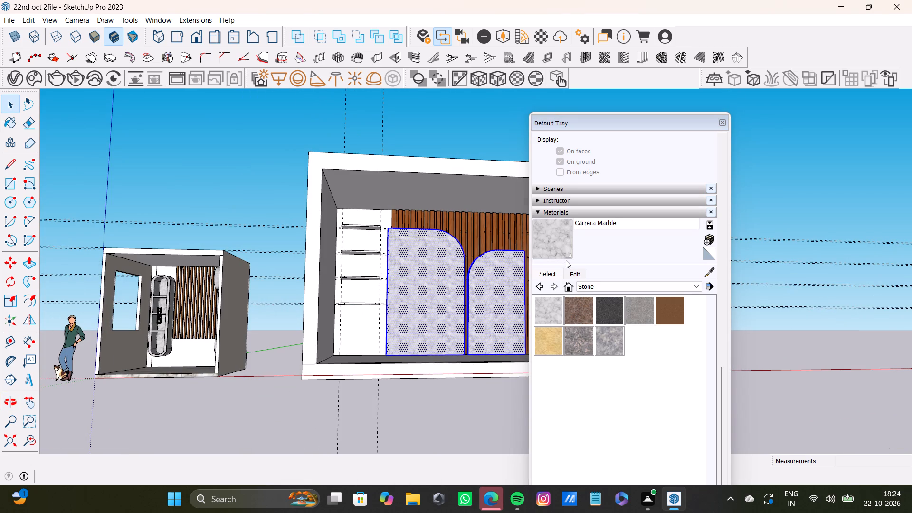
pyautogui.press('space')
# Select the uppermost rounded shelf's front, rounded corner, panel-side, underside and top faces.
pyautogui.scroll(9, 410, 242)
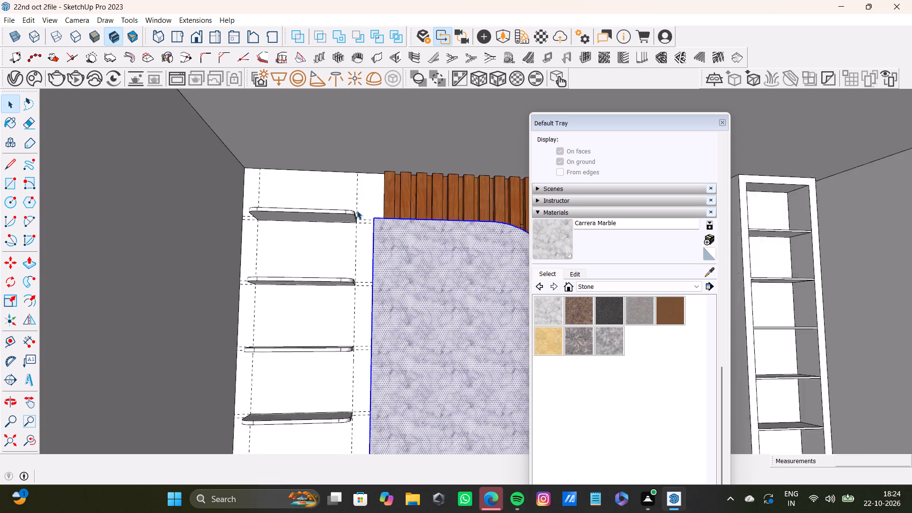
pyautogui.scroll(2, 357, 210)
pyautogui.moveTo(342, 217); pyautogui.dragTo(284, 234, button='middle')
pyautogui.scroll(6, 336, 234)
pyautogui.doubleClick(343, 210)
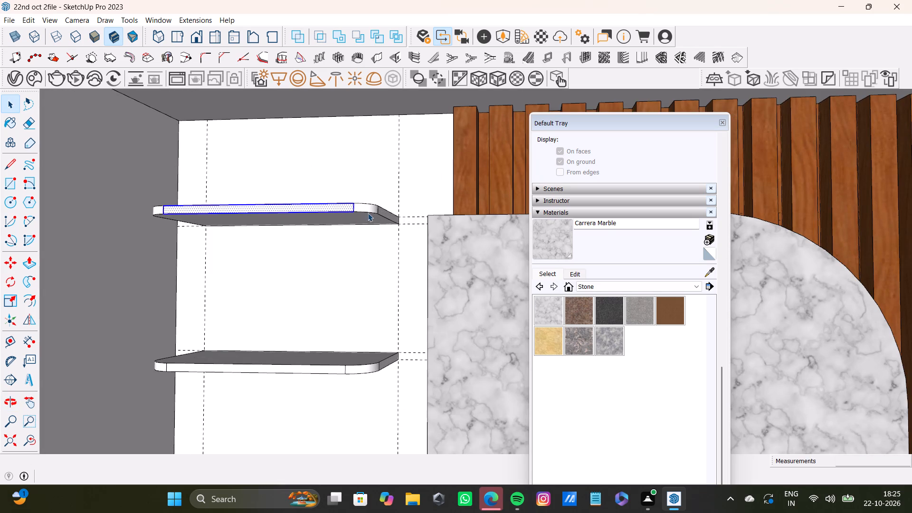
pyautogui.keyDown('shift'); pyautogui.doubleClick(369, 206); pyautogui.keyUp('shift')
pyautogui.keyDown('shift'); pyautogui.doubleClick(386, 214); pyautogui.keyUp('shift')
pyautogui.keyDown('shift'); pyautogui.doubleClick(373, 221); pyautogui.keyUp('shift')
pyautogui.moveTo(368, 219); pyautogui.dragTo(338, 319, button='middle')
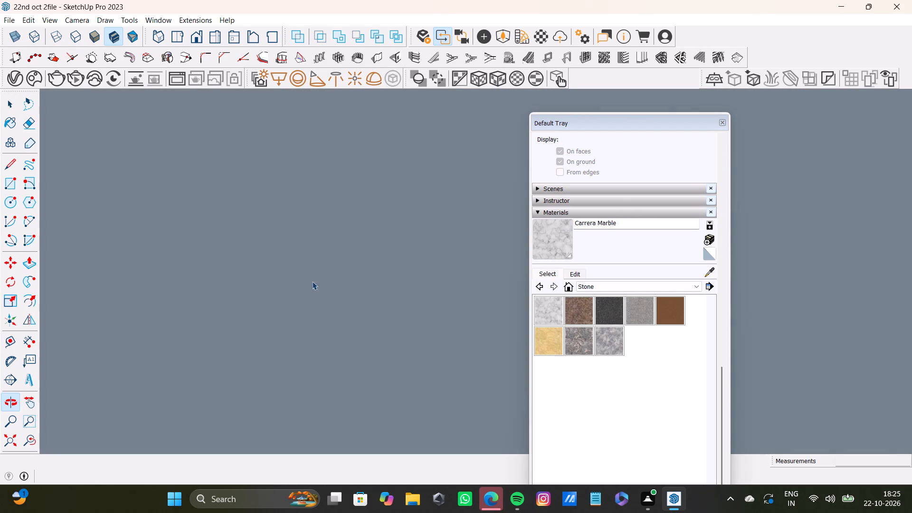
pyautogui.click(30, 438)
pyautogui.keyDown('shift'); pyautogui.moveTo(281, 241); pyautogui.dragTo(242, 304, button='middle'); pyautogui.keyUp('shift')
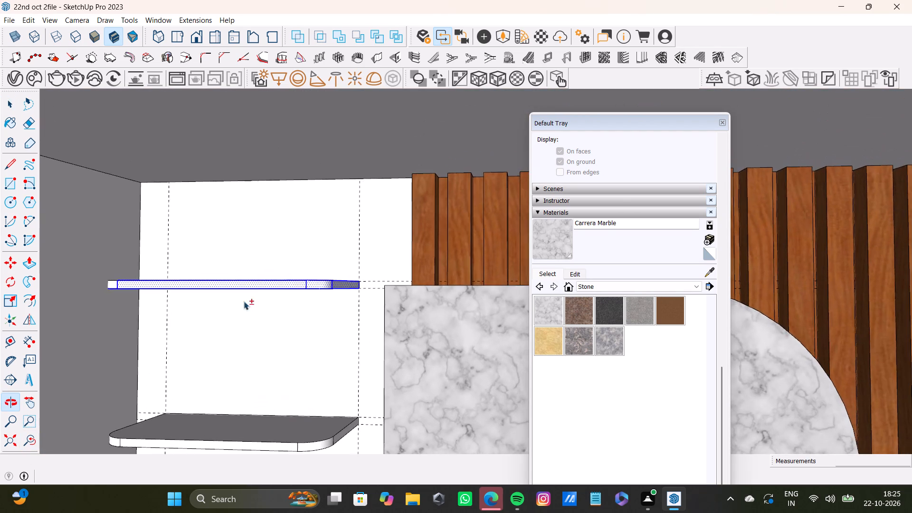
pyautogui.moveTo(264, 285); pyautogui.dragTo(254, 301, button='middle')
pyautogui.keyDown('shift'); pyautogui.scroll(7, 281, 265); pyautogui.keyUp('shift')
pyautogui.moveTo(276, 270); pyautogui.dragTo(269, 299, button='middle')
pyautogui.keyDown('shift'); pyautogui.click(283, 295); pyautogui.keyUp('shift')
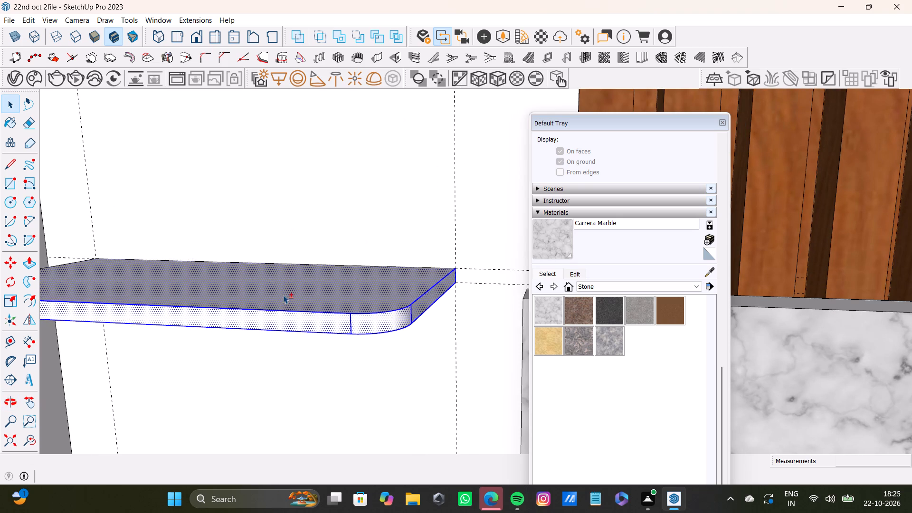
# Add the second rounded shelf's top, front, panel-side rounded corner and panel-side end faces to the selection.
pyautogui.keyDown('shift'); pyautogui.scroll(-4, 349, 331); pyautogui.keyUp('shift')
pyautogui.keyDown('shift'); pyautogui.moveTo(346, 382); pyautogui.dragTo(357, 250, button='middle'); pyautogui.keyUp('shift')
pyautogui.keyDown('shift'); pyautogui.scroll(-3, 357, 274); pyautogui.keyUp('shift')
pyautogui.keyDown('shift'); pyautogui.moveTo(356, 316); pyautogui.dragTo(357, 295, button='middle'); pyautogui.keyUp('shift')
pyautogui.keyDown('shift'); pyautogui.scroll(4, 356, 317); pyautogui.keyUp('shift')
pyautogui.keyDown('shift'); pyautogui.click(358, 320); pyautogui.keyUp('shift')
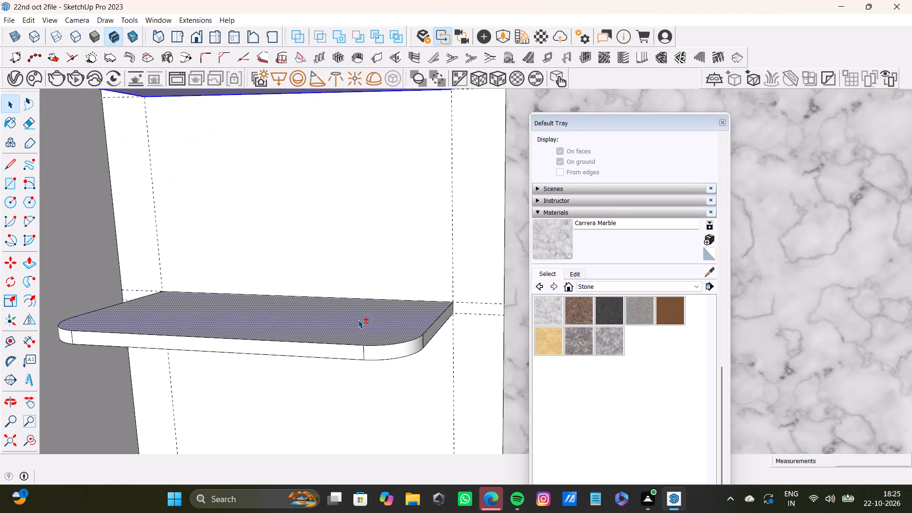
pyautogui.keyDown('shift'); pyautogui.click(349, 354); pyautogui.keyUp('shift')
pyautogui.keyDown('shift'); pyautogui.click(384, 354); pyautogui.keyUp('shift')
pyautogui.keyDown('shift'); pyautogui.click(427, 342); pyautogui.keyUp('shift')
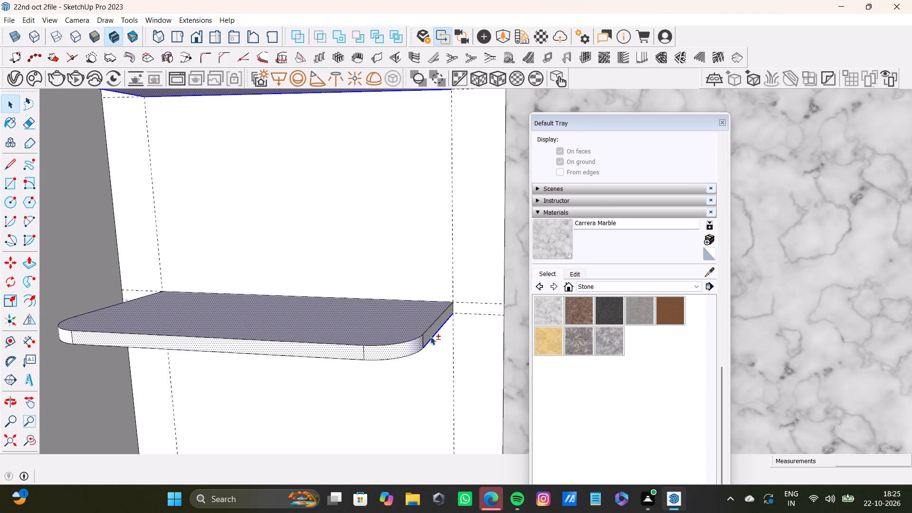
pyautogui.keyDown('shift'); pyautogui.click(431, 335); pyautogui.keyUp('shift')
pyautogui.keyDown('shift'); pyautogui.click(429, 334); pyautogui.keyUp('shift')
pyautogui.keyDown('shift'); pyautogui.scroll(-4, 421, 340); pyautogui.keyUp('shift')
pyautogui.moveTo(375, 337); pyautogui.dragTo(423, 336, button='middle')
pyautogui.scroll(2, 127, 341)
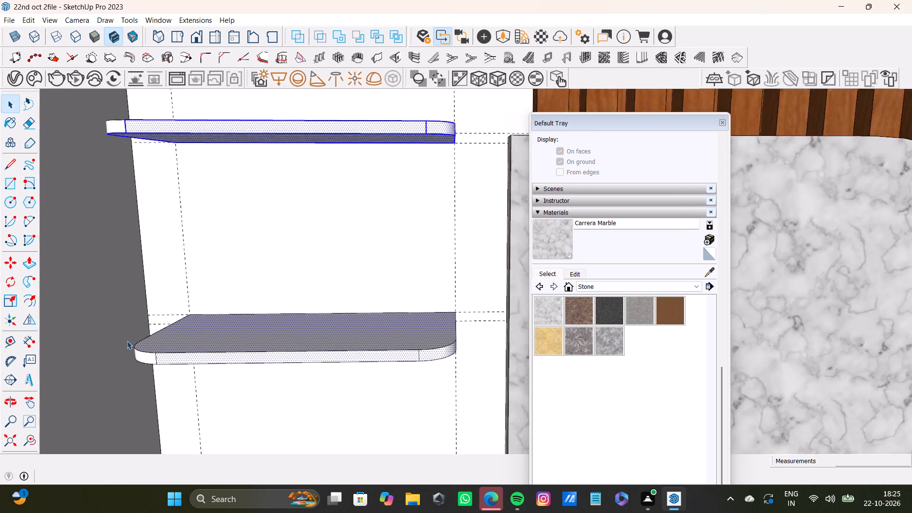
# Add the second shelf's opposite rounded corner and the end face toward the side wall to the selection.
pyautogui.scroll(4, 127, 341)
pyautogui.keyDown('shift'); pyautogui.click(154, 364); pyautogui.keyUp('shift')
pyautogui.keyDown('shift'); pyautogui.scroll(-3, 154, 365); pyautogui.keyUp('shift')
pyautogui.keyDown('shift'); pyautogui.moveTo(155, 359); pyautogui.dragTo(220, 362, button='middle'); pyautogui.keyUp('shift')
pyautogui.keyDown('shift'); pyautogui.scroll(4, 204, 363); pyautogui.keyUp('shift')
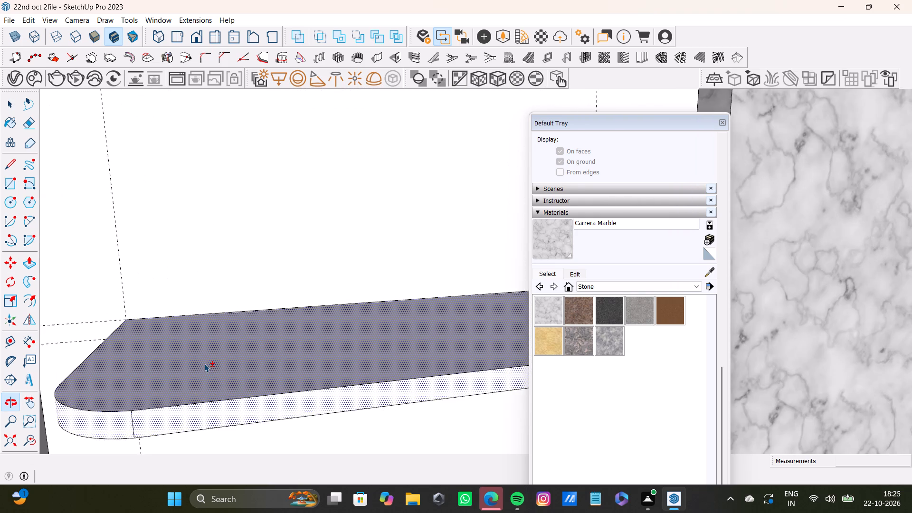
pyautogui.keyDown('shift'); pyautogui.moveTo(204, 363); pyautogui.dragTo(443, 326, button='middle'); pyautogui.keyUp('shift')
pyautogui.keyDown('shift'); pyautogui.scroll(5, 380, 347); pyautogui.keyUp('shift')
pyautogui.moveTo(277, 361); pyautogui.dragTo(308, 360, button='middle')
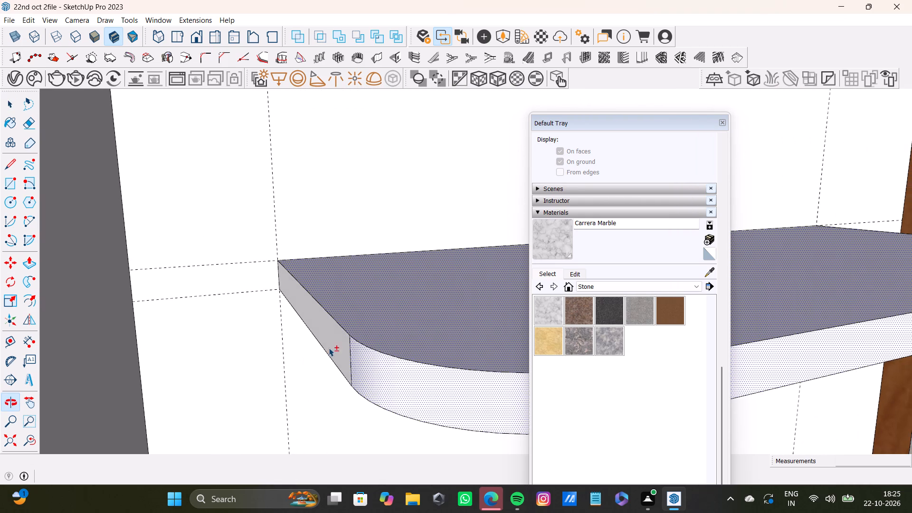
pyautogui.keyDown('shift'); pyautogui.click(350, 337); pyautogui.keyUp('shift')
pyautogui.keyDown('shift'); pyautogui.scroll(-5, 343, 340); pyautogui.keyUp('shift')
pyautogui.keyDown('shift'); pyautogui.click(344, 344); pyautogui.keyUp('shift')
pyautogui.keyDown('shift'); pyautogui.scroll(-12, 343, 344); pyautogui.keyUp('shift')
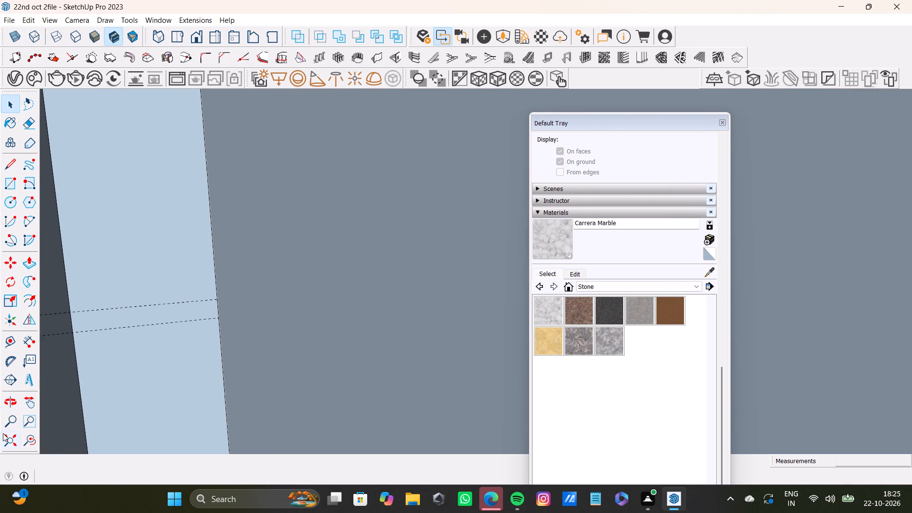
# Add the third shelf's front, panel-side rounded corner, panel-side end, underside and top faces to the selection.
pyautogui.keyDown('shift'); pyautogui.click(28, 442); pyautogui.keyUp('shift')
pyautogui.keyDown('shift'); pyautogui.click(10, 440); pyautogui.keyUp('shift')
pyautogui.keyDown('shift'); pyautogui.scroll(-1, 293, 370); pyautogui.keyUp('shift')
pyautogui.keyDown('shift'); pyautogui.moveTo(293, 369); pyautogui.dragTo(0, 294, button='middle'); pyautogui.keyUp('shift')
pyautogui.scroll(6, 224, 242)
pyautogui.moveTo(270, 166); pyautogui.dragTo(186, 208, button='middle')
pyautogui.keyDown('shift'); pyautogui.scroll(2, 278, 222); pyautogui.keyUp('shift')
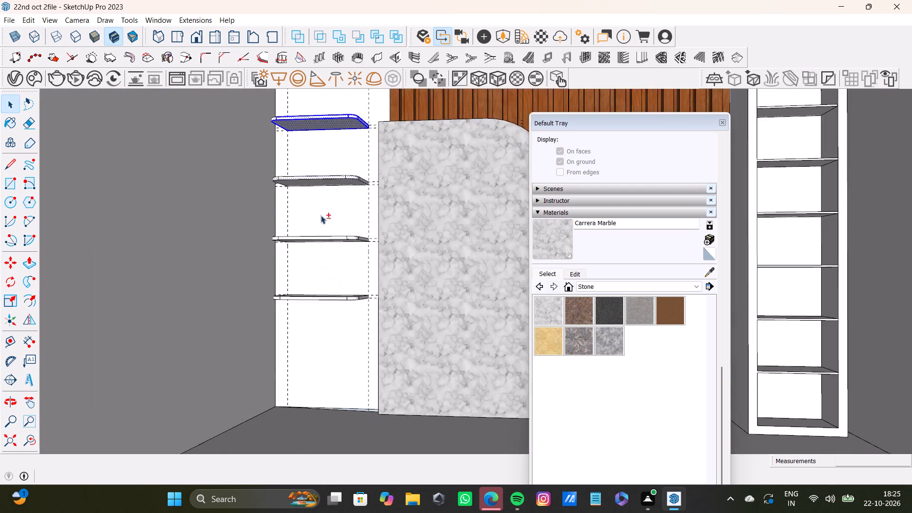
pyautogui.keyDown('shift'); pyautogui.scroll(8, 321, 215); pyautogui.keyUp('shift')
pyautogui.keyDown('shift'); pyautogui.moveTo(341, 243); pyautogui.dragTo(276, 233, button='middle'); pyautogui.keyUp('shift')
pyautogui.keyDown('shift'); pyautogui.scroll(6, 282, 247); pyautogui.keyUp('shift')
pyautogui.keyDown('shift'); pyautogui.click(286, 226); pyautogui.keyUp('shift')
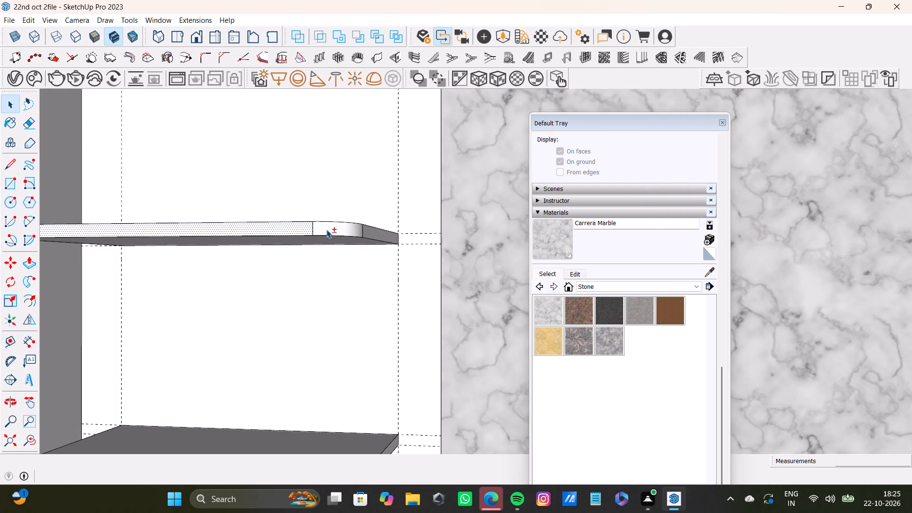
pyautogui.keyDown('shift'); pyautogui.click(326, 229); pyautogui.keyUp('shift')
pyautogui.keyDown('shift'); pyautogui.click(371, 232); pyautogui.keyUp('shift')
pyautogui.keyDown('shift'); pyautogui.click(367, 243); pyautogui.keyUp('shift')
pyautogui.keyDown('shift'); pyautogui.click(355, 241); pyautogui.keyUp('shift')
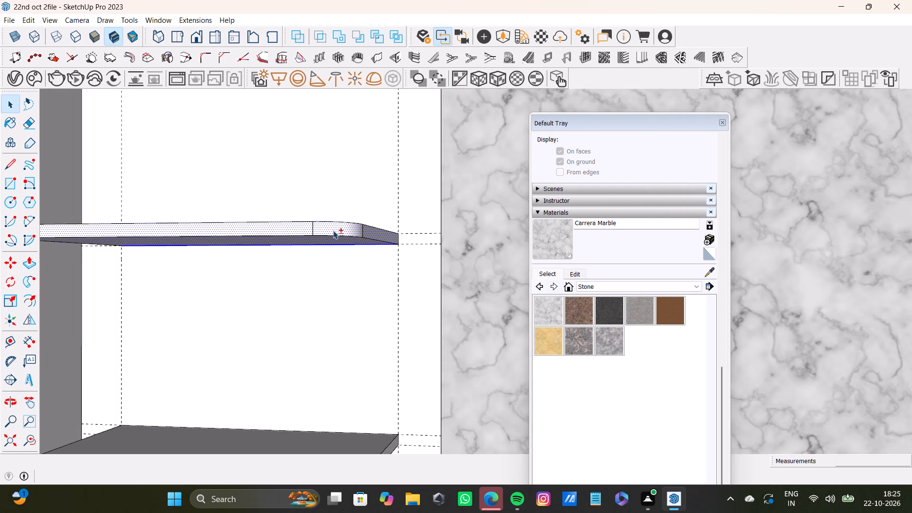
pyautogui.keyDown('shift'); pyautogui.moveTo(336, 229); pyautogui.dragTo(332, 311, button='middle'); pyautogui.keyUp('shift')
pyautogui.keyDown('shift'); pyautogui.click(330, 222); pyautogui.keyUp('shift')
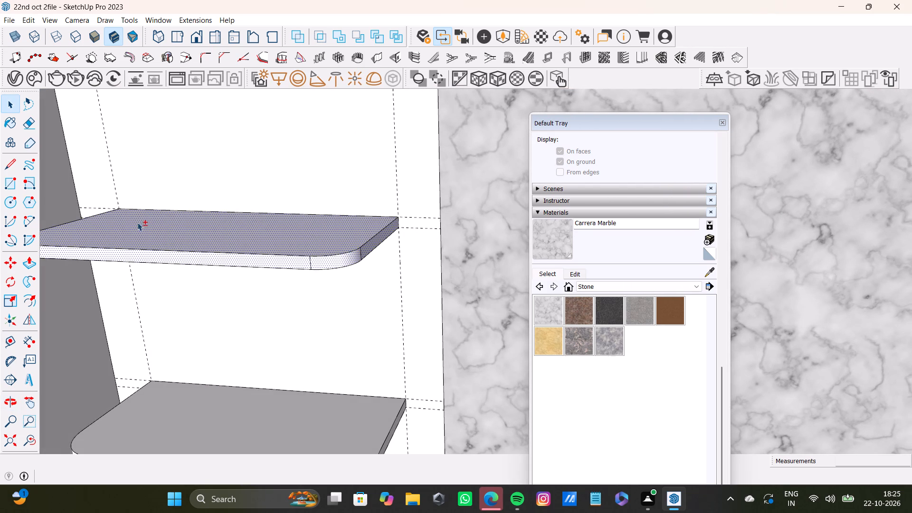
# Add the third shelf's opposite rounded corner and the end face toward the side wall to the selection.
pyautogui.keyDown('shift'); pyautogui.moveTo(137, 222); pyautogui.dragTo(438, 285, button='middle'); pyautogui.keyUp('shift')
pyautogui.keyDown('shift'); pyautogui.scroll(5, 418, 292); pyautogui.keyUp('shift')
pyautogui.keyDown('shift'); pyautogui.click(345, 343); pyautogui.keyUp('shift')
pyautogui.scroll(1, 352, 348)
pyautogui.moveTo(354, 346); pyautogui.dragTo(499, 257, button='middle')
pyautogui.keyDown('shift'); pyautogui.moveTo(350, 309); pyautogui.dragTo(76, 327, button='middle'); pyautogui.keyUp('shift')
pyautogui.keyDown('shift'); pyautogui.scroll(2, 283, 329); pyautogui.keyUp('shift')
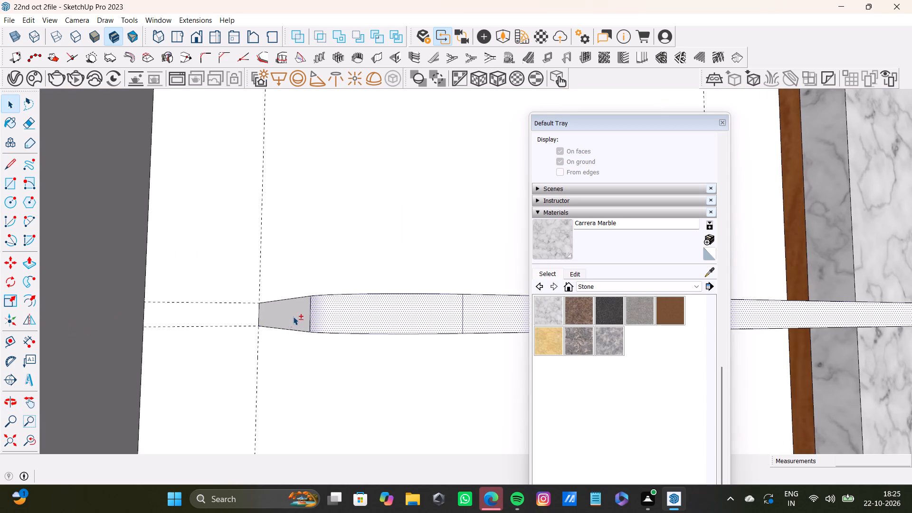
pyautogui.keyDown('shift'); pyautogui.click(293, 316); pyautogui.keyUp('shift')
# Add the lowest shelf's top, panel-side rounded corner, front and panel-side end faces, with their edges, to the selection.
pyautogui.keyDown('shift'); pyautogui.scroll(-6, 293, 316); pyautogui.keyUp('shift')
pyautogui.keyDown('shift'); pyautogui.click(29, 441); pyautogui.keyUp('shift')
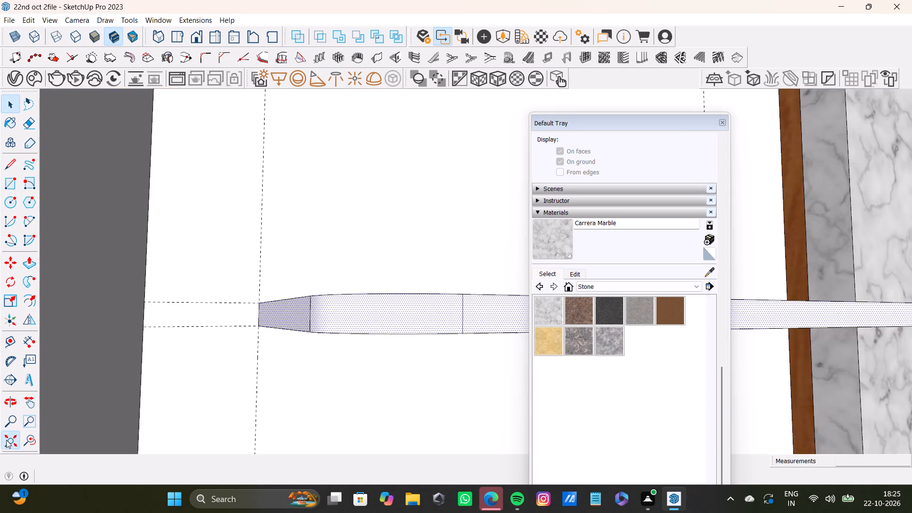
pyautogui.keyDown('shift'); pyautogui.click(6, 440); pyautogui.keyUp('shift')
pyautogui.keyDown('shift'); pyautogui.moveTo(342, 387); pyautogui.dragTo(52, 375, button='middle'); pyautogui.keyUp('shift')
pyautogui.keyDown('shift'); pyautogui.scroll(12, 386, 321); pyautogui.keyUp('shift')
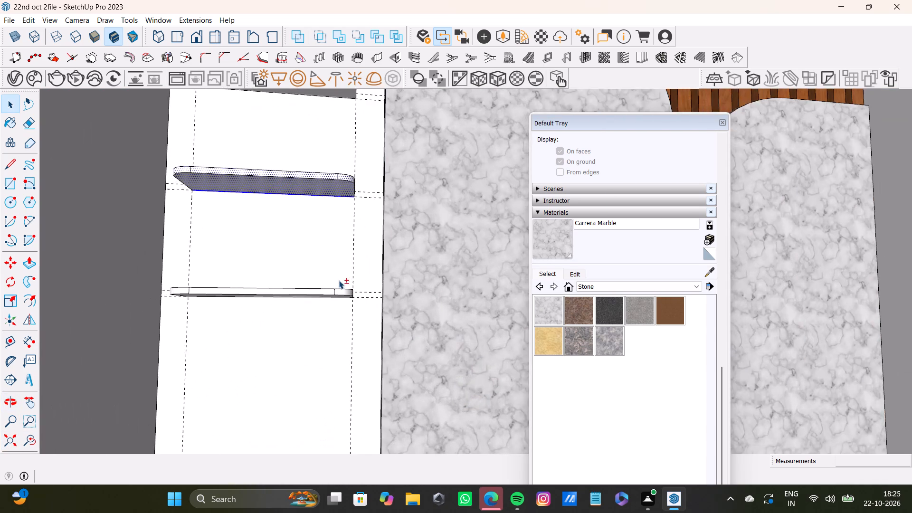
pyautogui.keyDown('shift'); pyautogui.moveTo(339, 281); pyautogui.dragTo(268, 309, button='middle'); pyautogui.keyUp('shift')
pyautogui.keyDown('shift'); pyautogui.scroll(10, 327, 304); pyautogui.keyUp('shift')
pyautogui.keyDown('shift'); pyautogui.moveTo(329, 295); pyautogui.dragTo(328, 331, button='middle'); pyautogui.keyUp('shift')
pyautogui.keyDown('shift'); pyautogui.doubleClick(336, 289); pyautogui.keyUp('shift')
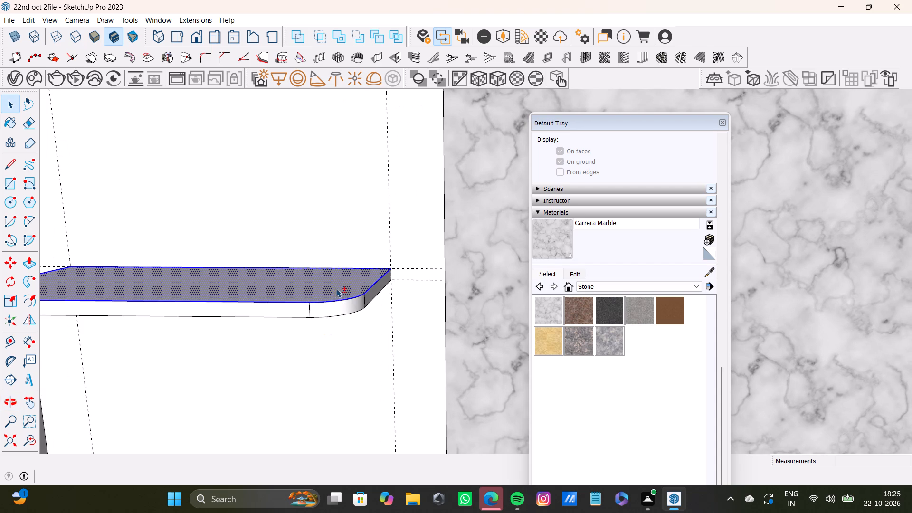
pyautogui.keyDown('shift'); pyautogui.doubleClick(339, 307); pyautogui.keyUp('shift')
pyautogui.keyDown('shift'); pyautogui.doubleClick(300, 313); pyautogui.keyUp('shift')
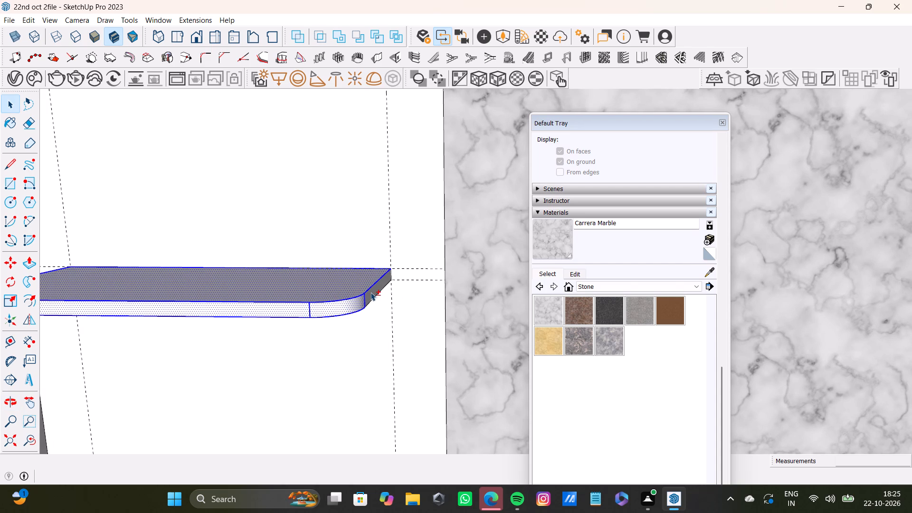
pyautogui.keyDown('shift'); pyautogui.doubleClick(370, 292); pyautogui.keyUp('shift')
# Add the lowest shelf's opposite rounded corner and the end face toward the side wall, with their edges, to the selection.
pyautogui.keyDown('shift'); pyautogui.scroll(-3, 349, 318); pyautogui.keyUp('shift')
pyautogui.keyDown('shift'); pyautogui.moveTo(266, 328); pyautogui.dragTo(366, 346, button='middle'); pyautogui.keyUp('shift')
pyautogui.scroll(5, 228, 335)
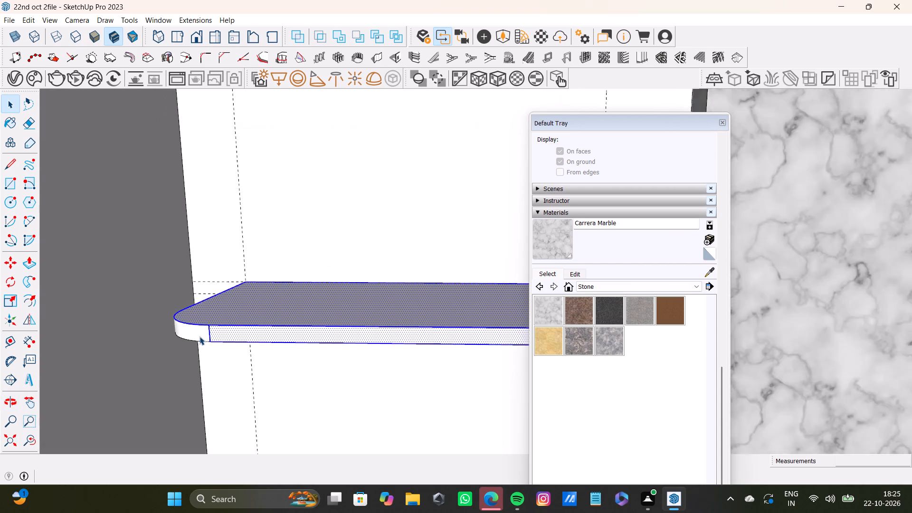
pyautogui.scroll(2, 199, 336)
pyautogui.keyDown('shift'); pyautogui.doubleClick(199, 336); pyautogui.keyUp('shift')
pyautogui.keyDown('shift'); pyautogui.scroll(-3, 198, 336); pyautogui.keyUp('shift')
pyautogui.moveTo(198, 336); pyautogui.dragTo(254, 360, button='middle')
pyautogui.scroll(5, 185, 361)
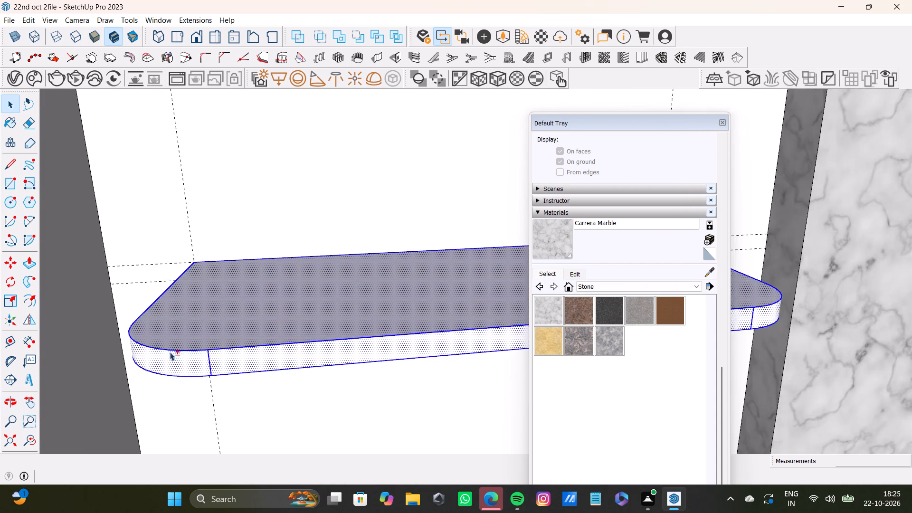
pyautogui.keyDown('shift'); pyautogui.moveTo(170, 352); pyautogui.dragTo(399, 365, button='middle'); pyautogui.keyUp('shift')
pyautogui.keyDown('shift'); pyautogui.scroll(5, 259, 372); pyautogui.keyUp('shift')
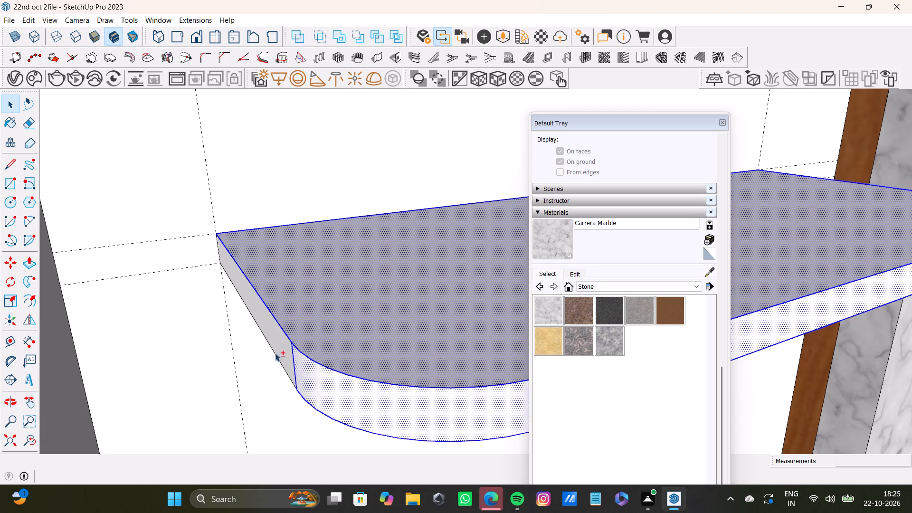
pyautogui.keyDown('shift'); pyautogui.doubleClick(283, 347); pyautogui.keyUp('shift')
# Paint the selected rounded shelves with Carrera Marble.
pyautogui.keyDown('shift'); pyautogui.click(562, 237); pyautogui.keyUp('shift')
pyautogui.keyDown('shift'); pyautogui.click(466, 279); pyautogui.keyUp('shift')
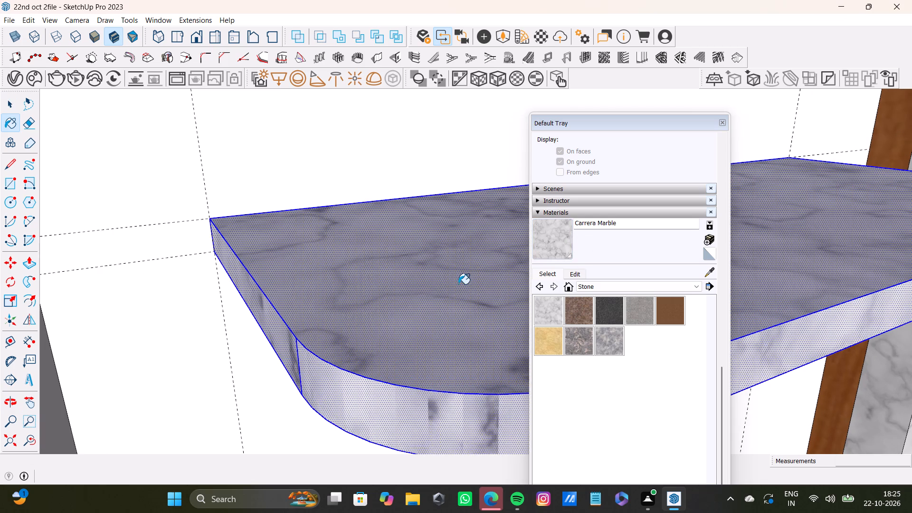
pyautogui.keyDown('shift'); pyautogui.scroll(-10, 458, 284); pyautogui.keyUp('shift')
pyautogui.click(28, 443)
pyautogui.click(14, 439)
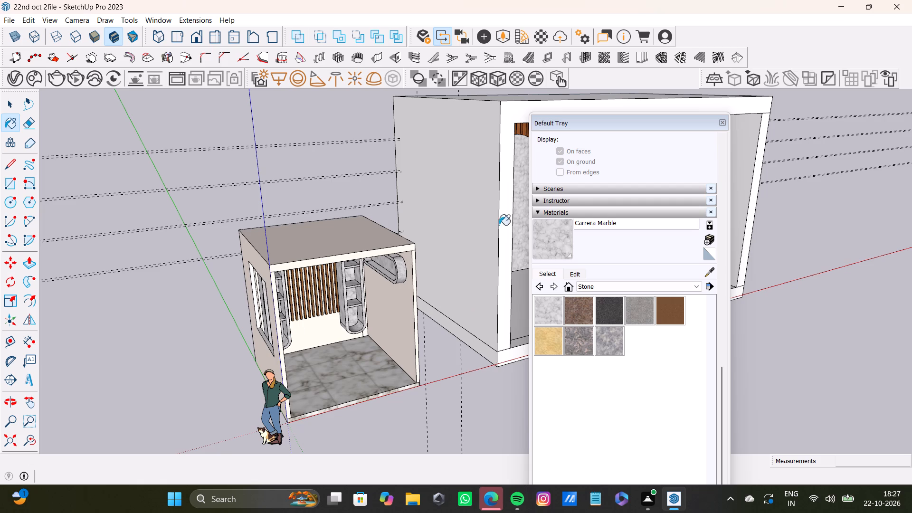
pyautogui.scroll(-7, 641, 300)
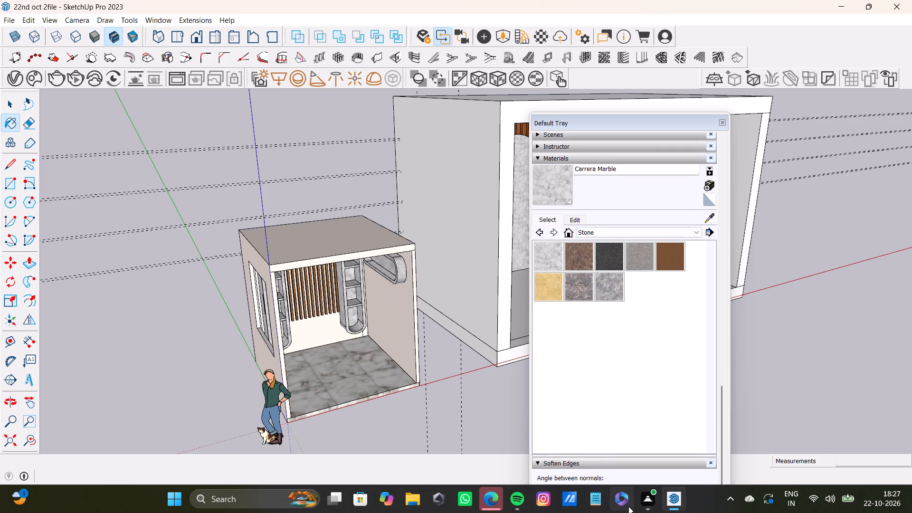
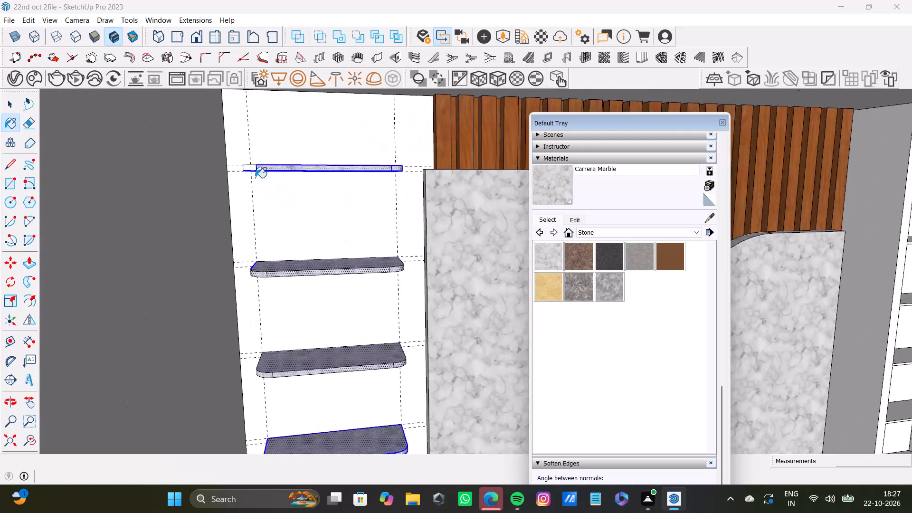
# Paint the top rounded shelf's remaining white corner with Carrera Marble and clear the selection.
pyautogui.click(242, 153)
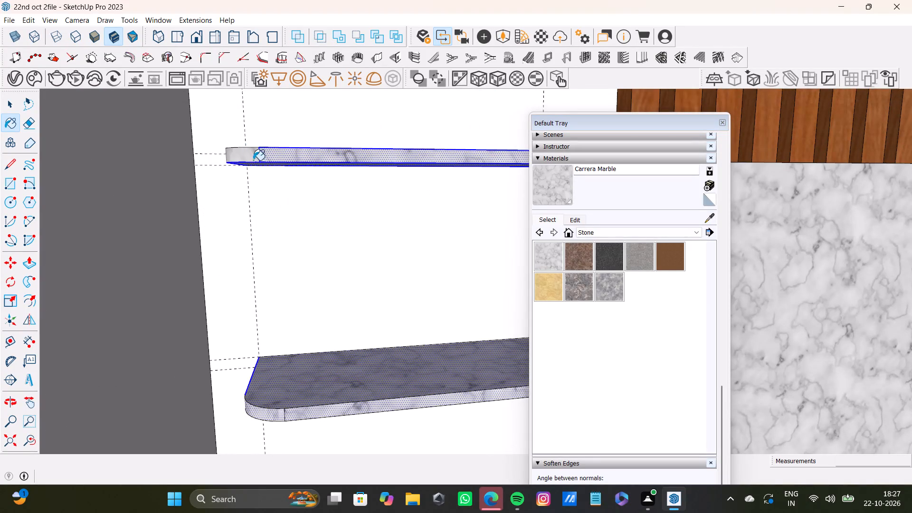
pyautogui.scroll(-12, 263, 170)
pyautogui.moveTo(327, 207); pyautogui.dragTo(237, 226, button='middle')
pyautogui.scroll(-12, 234, 235)
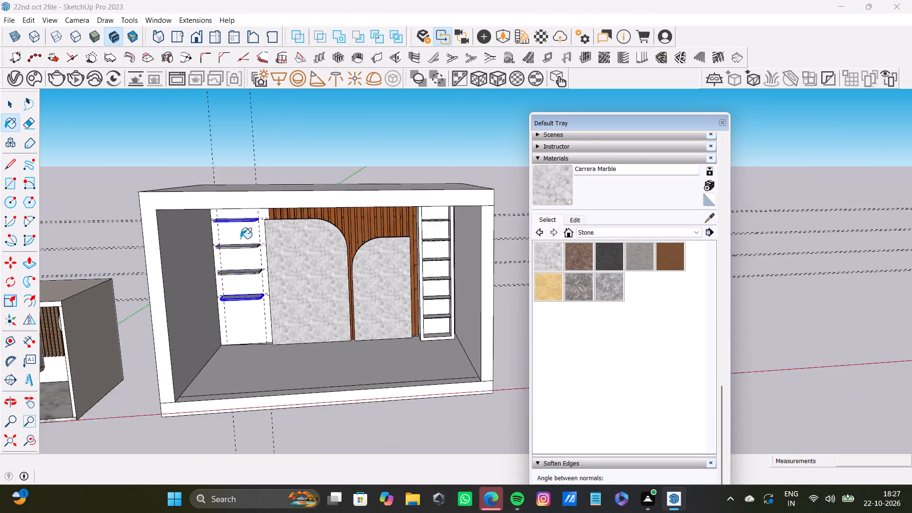
pyautogui.press('space')
pyautogui.scroll(1, 286, 163)
pyautogui.click(286, 163)
pyautogui.scroll(8, 231, 233)
pyautogui.click(296, 144)
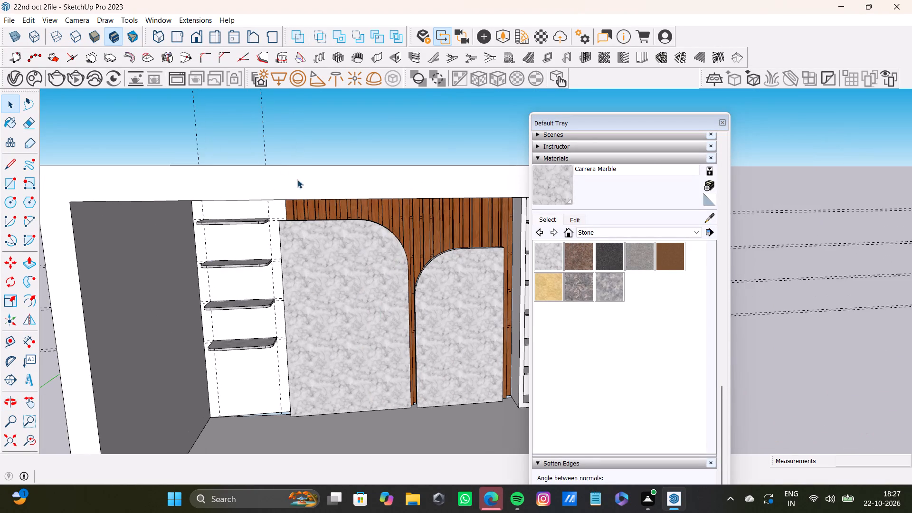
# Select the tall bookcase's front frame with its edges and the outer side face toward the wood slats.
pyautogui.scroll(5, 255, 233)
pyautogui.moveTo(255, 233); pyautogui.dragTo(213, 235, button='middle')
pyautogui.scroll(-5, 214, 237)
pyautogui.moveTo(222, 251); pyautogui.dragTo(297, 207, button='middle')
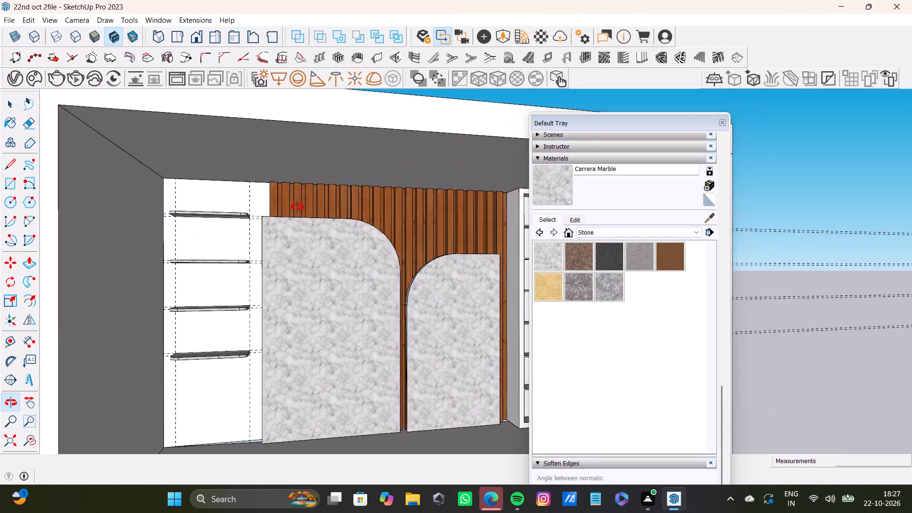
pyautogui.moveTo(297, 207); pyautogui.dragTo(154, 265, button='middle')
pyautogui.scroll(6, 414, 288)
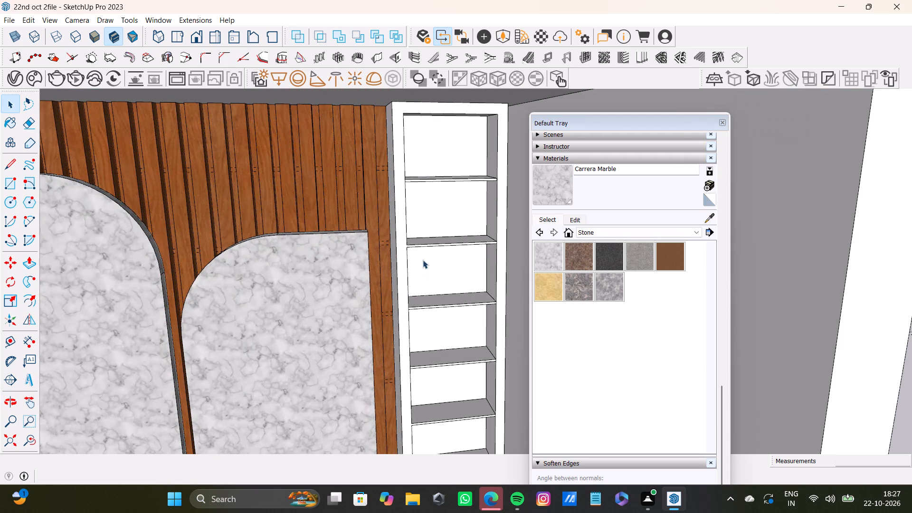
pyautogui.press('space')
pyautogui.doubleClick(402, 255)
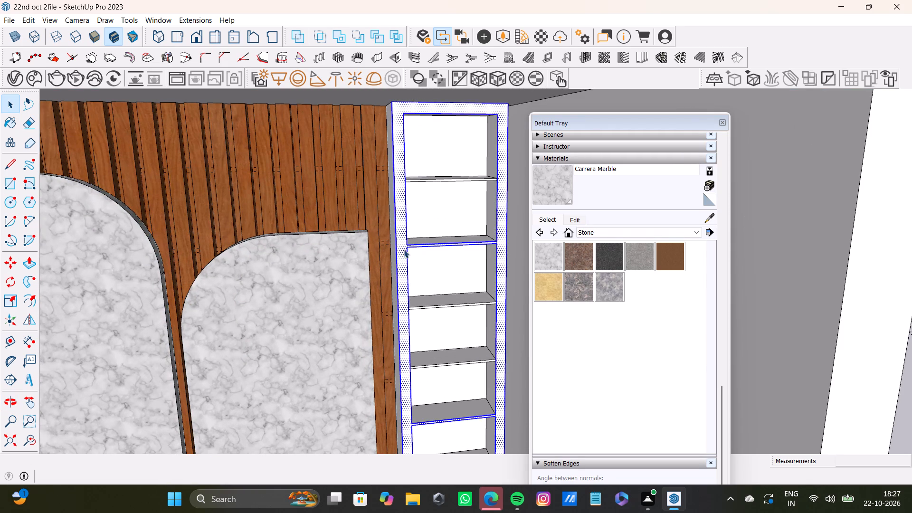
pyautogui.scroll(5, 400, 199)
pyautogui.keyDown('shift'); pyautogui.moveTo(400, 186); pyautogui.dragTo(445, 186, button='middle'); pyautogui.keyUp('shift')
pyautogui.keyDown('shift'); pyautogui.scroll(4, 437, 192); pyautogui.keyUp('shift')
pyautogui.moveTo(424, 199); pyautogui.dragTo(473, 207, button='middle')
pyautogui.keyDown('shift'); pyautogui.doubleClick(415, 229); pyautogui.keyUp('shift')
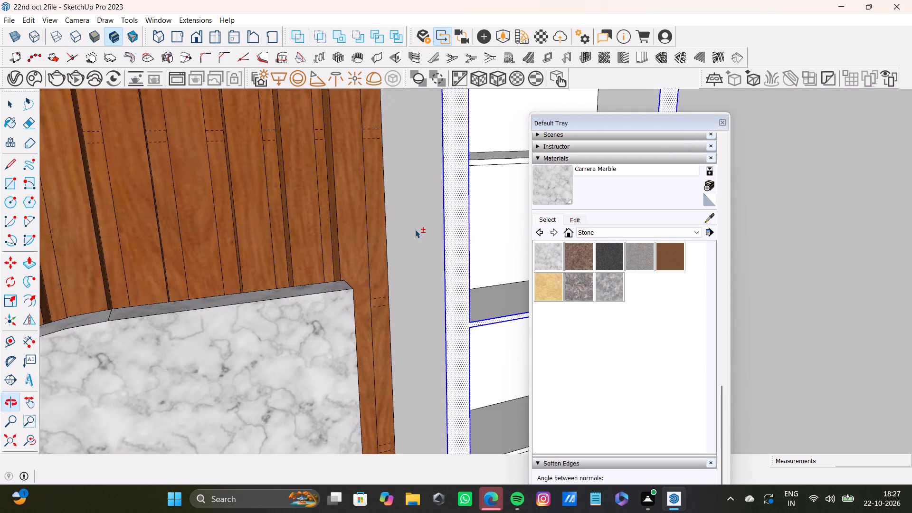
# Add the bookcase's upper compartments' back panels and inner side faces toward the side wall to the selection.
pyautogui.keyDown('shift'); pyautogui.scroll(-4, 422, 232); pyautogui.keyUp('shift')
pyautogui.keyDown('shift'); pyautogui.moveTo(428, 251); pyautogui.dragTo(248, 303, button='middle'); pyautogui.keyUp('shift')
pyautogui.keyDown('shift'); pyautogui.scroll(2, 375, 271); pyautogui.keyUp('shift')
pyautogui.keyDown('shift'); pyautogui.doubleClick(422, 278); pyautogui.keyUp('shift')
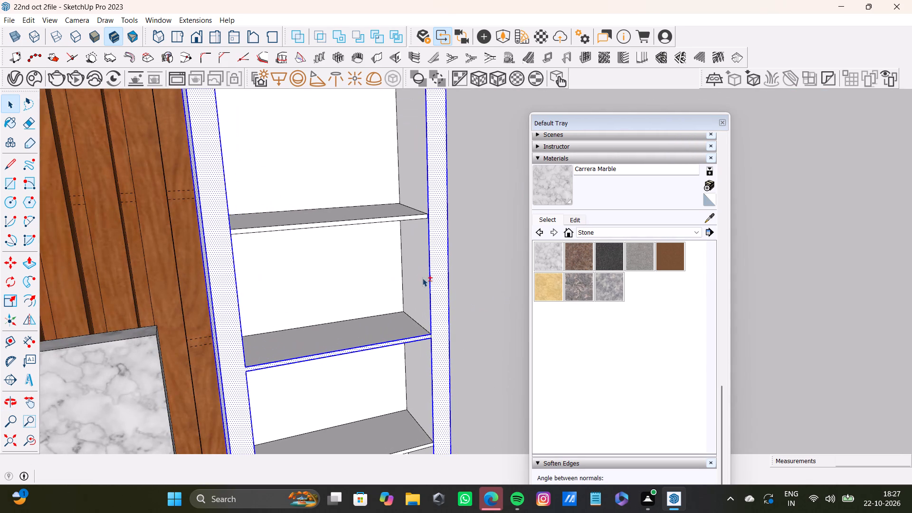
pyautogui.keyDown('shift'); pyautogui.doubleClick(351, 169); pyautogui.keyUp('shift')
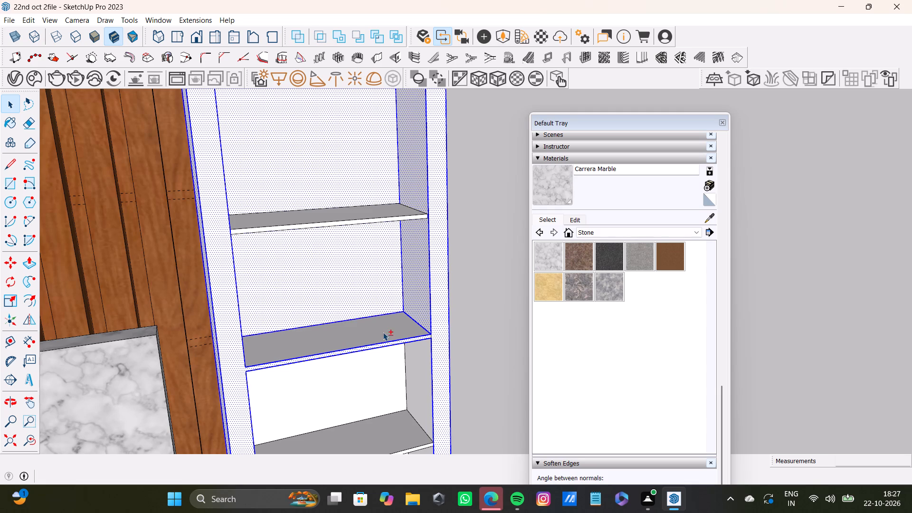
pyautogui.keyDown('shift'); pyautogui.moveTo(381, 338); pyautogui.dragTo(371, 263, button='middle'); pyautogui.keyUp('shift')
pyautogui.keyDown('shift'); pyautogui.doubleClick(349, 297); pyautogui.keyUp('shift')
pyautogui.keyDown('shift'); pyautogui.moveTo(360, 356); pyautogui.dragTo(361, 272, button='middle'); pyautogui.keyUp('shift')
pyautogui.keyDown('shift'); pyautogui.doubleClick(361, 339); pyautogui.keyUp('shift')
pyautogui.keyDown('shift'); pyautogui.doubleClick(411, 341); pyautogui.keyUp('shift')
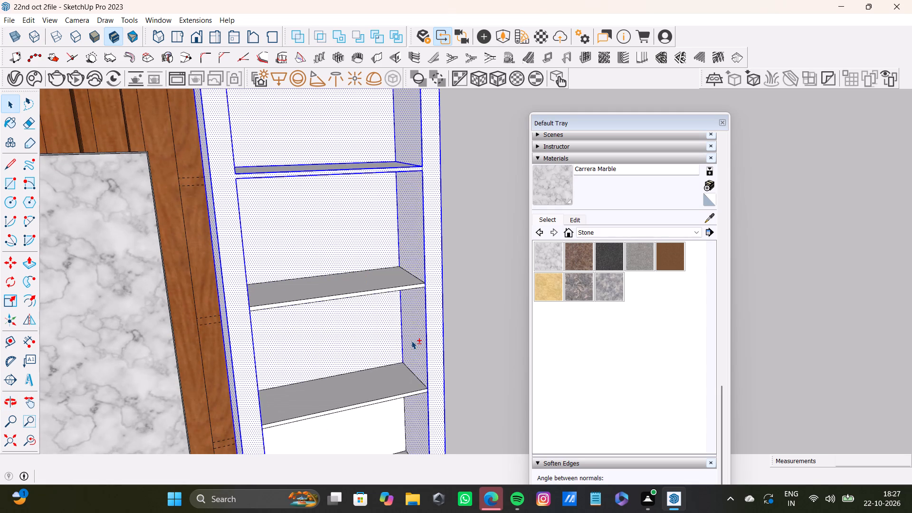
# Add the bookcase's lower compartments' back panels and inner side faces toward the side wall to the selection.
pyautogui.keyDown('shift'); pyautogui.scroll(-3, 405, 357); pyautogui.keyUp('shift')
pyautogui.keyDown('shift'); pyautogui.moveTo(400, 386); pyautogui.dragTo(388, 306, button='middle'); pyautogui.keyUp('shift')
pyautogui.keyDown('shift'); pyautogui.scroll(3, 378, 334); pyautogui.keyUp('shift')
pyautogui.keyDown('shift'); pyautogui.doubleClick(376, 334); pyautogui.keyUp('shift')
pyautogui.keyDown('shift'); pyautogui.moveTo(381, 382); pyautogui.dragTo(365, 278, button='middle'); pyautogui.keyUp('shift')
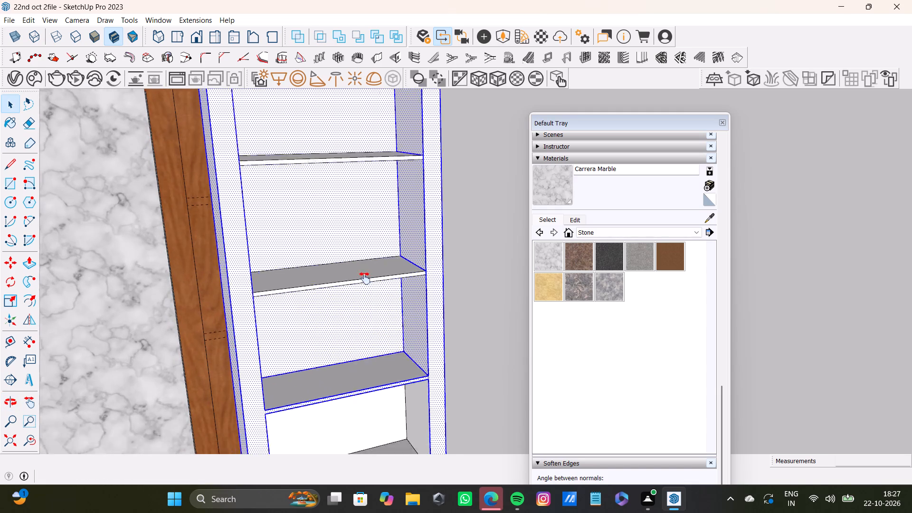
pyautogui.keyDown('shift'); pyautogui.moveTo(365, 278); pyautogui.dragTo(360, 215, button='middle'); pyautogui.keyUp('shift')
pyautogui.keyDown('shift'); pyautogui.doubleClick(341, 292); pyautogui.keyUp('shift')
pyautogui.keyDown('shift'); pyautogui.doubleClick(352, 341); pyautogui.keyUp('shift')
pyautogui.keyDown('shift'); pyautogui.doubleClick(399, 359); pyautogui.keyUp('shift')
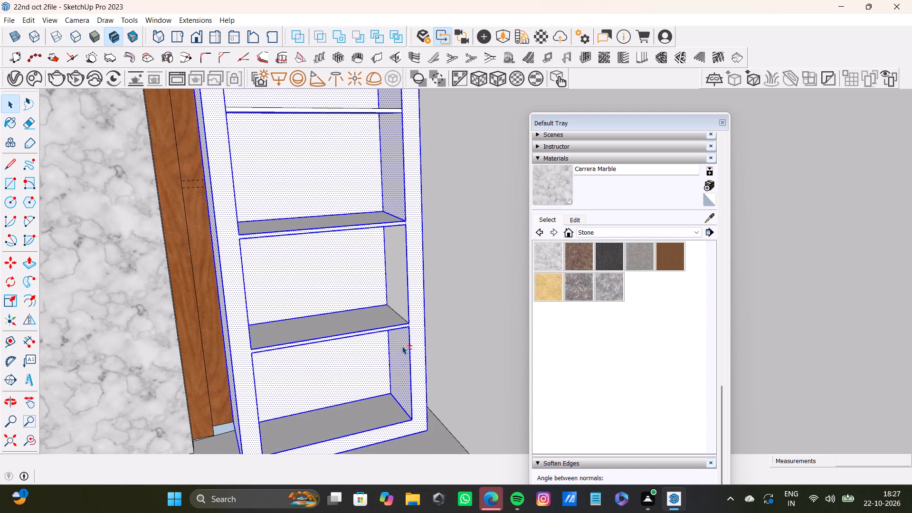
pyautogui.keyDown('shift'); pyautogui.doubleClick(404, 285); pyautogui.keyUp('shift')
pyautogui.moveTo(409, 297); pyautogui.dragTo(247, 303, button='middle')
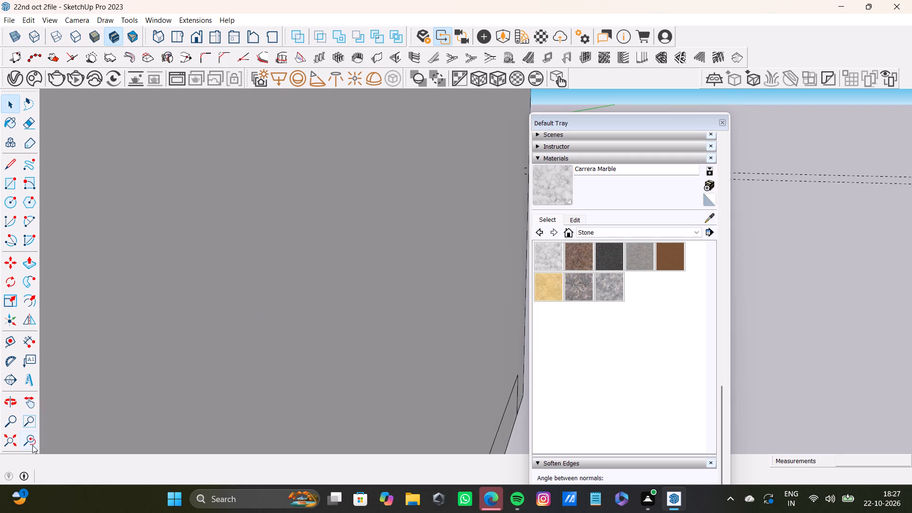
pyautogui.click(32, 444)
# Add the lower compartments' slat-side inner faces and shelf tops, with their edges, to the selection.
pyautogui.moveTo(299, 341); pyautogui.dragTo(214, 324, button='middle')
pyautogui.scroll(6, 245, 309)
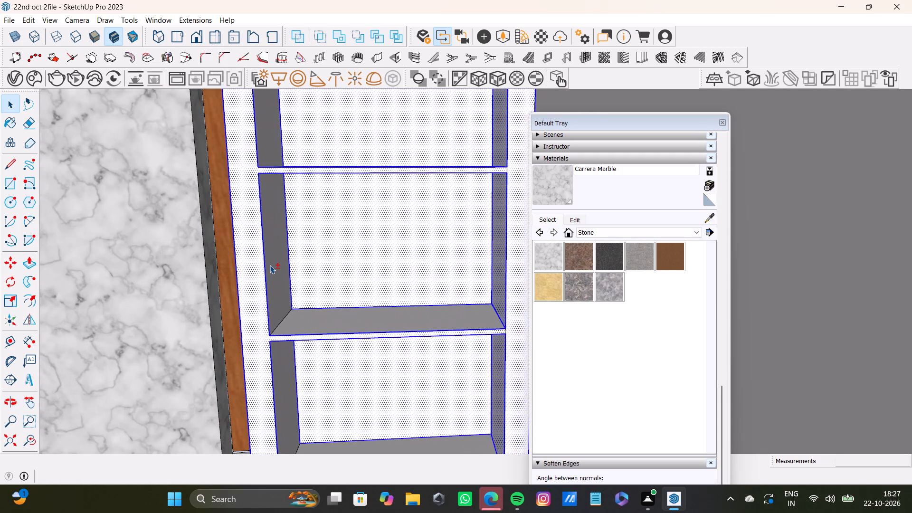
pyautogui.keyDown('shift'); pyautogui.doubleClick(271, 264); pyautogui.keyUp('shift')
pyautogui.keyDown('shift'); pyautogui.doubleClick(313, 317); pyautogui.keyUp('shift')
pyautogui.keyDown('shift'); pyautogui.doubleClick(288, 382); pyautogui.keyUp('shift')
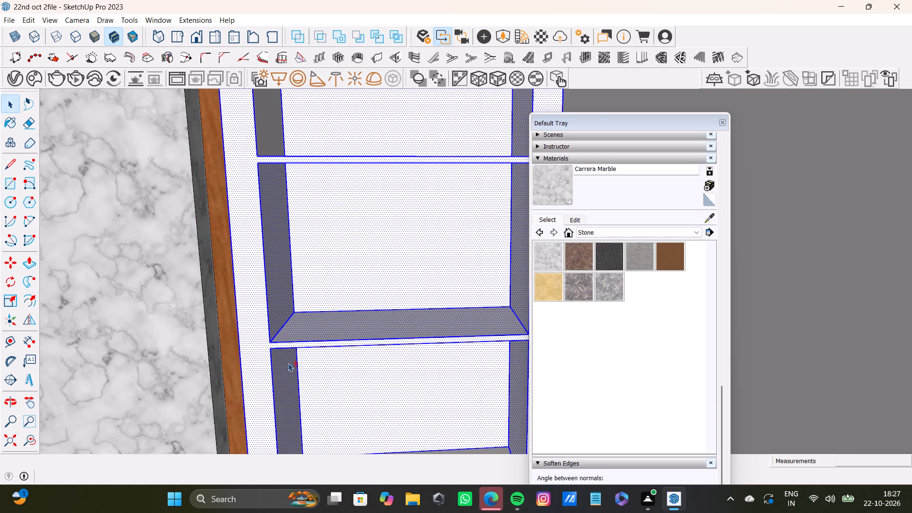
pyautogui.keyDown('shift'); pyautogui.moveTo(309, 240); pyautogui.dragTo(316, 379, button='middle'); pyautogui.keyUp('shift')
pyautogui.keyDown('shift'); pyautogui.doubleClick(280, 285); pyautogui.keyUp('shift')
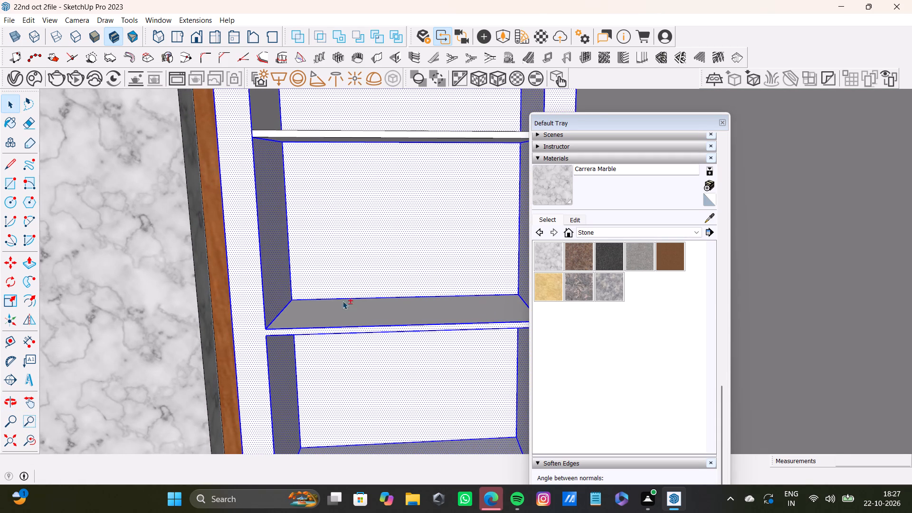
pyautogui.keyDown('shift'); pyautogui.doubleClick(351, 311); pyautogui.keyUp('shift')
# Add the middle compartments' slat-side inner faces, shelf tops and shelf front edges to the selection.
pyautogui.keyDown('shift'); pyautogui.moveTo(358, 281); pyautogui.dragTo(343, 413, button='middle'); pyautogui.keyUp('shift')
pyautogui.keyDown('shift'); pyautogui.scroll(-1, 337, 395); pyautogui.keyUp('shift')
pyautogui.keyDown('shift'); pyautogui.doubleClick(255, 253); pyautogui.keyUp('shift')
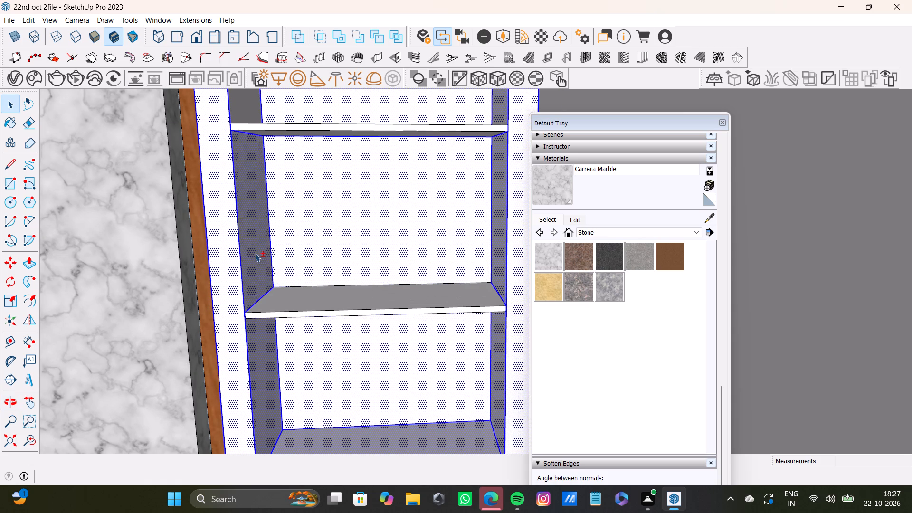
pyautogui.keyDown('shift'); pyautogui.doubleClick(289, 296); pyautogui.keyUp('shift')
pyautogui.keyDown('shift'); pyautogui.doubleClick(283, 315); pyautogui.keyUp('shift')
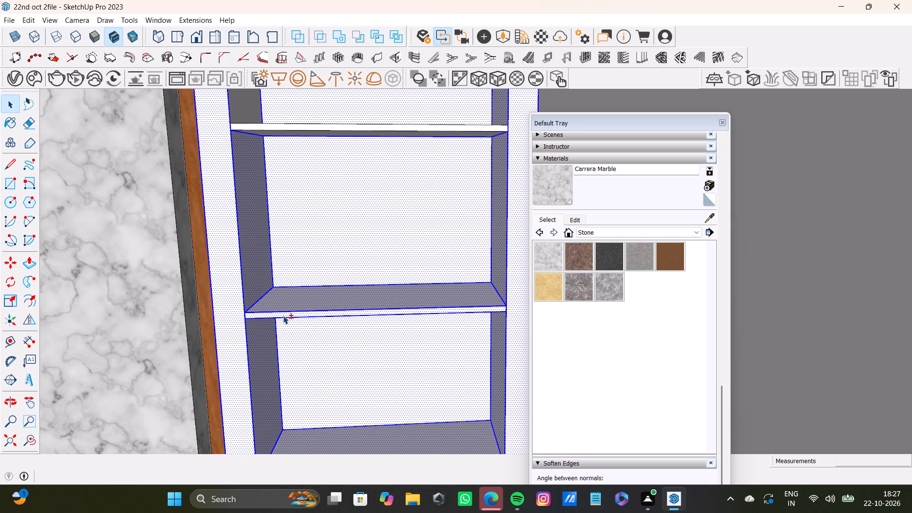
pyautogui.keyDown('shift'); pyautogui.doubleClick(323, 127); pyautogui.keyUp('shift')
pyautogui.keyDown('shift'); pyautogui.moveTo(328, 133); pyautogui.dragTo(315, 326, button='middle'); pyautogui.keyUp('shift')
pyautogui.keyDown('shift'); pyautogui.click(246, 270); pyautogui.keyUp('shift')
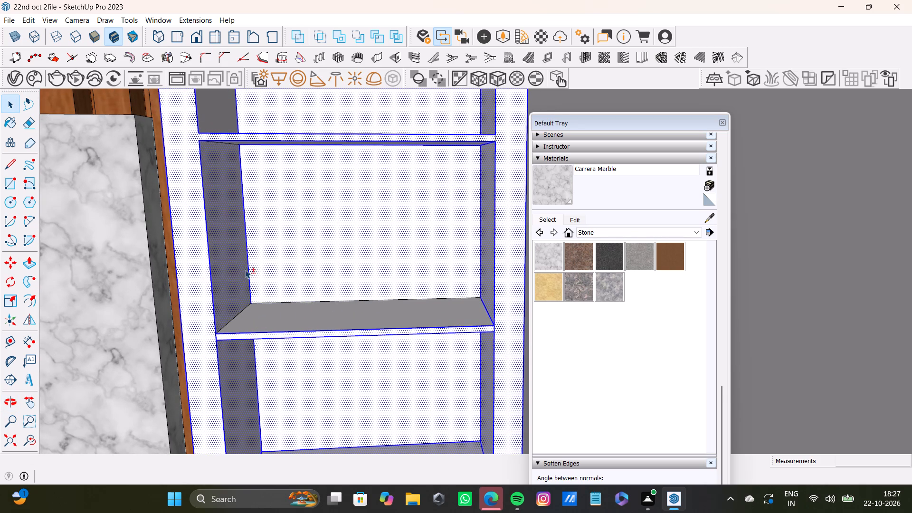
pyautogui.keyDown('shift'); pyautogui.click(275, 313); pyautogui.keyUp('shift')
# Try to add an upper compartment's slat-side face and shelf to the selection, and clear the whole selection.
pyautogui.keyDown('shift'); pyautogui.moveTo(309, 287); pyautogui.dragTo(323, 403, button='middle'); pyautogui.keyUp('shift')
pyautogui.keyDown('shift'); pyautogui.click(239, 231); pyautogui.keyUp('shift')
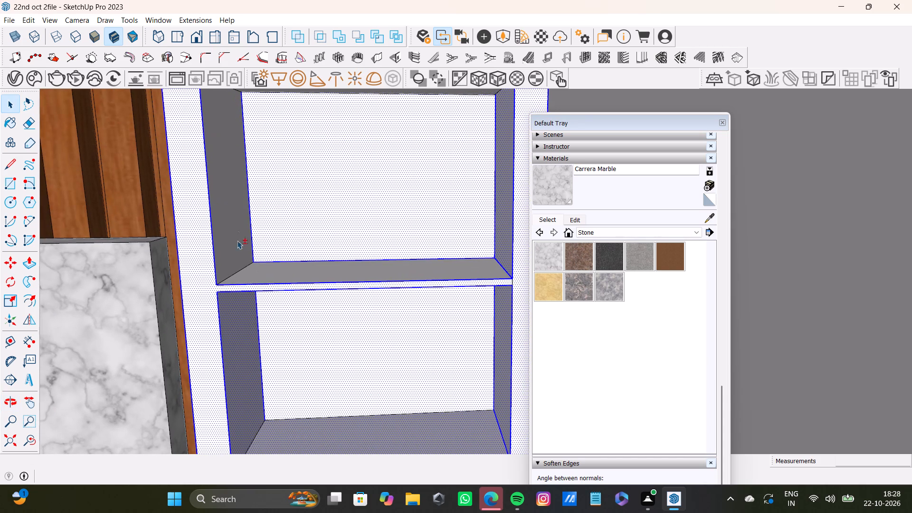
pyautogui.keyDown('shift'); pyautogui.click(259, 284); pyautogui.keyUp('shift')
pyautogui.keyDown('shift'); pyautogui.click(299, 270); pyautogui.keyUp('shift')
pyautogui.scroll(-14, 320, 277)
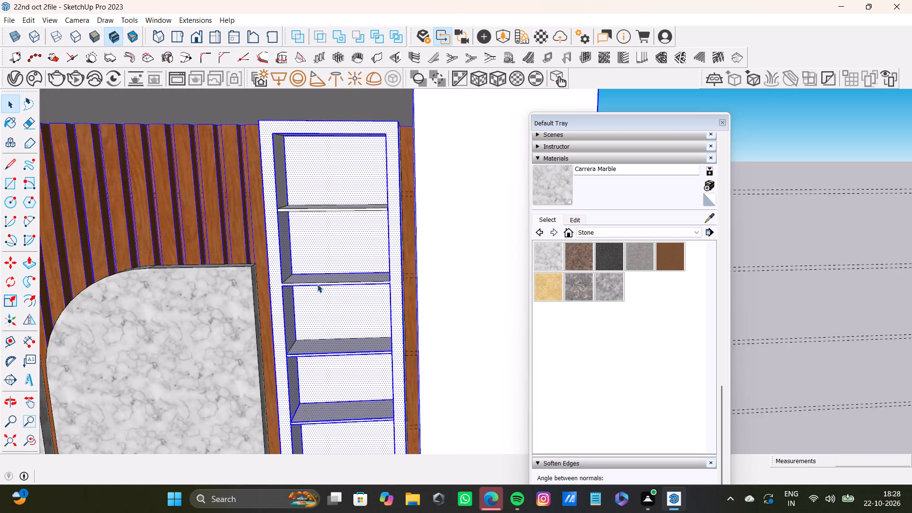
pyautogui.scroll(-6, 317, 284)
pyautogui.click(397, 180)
# Select the bookcase's front frame, the top compartments' back panels and the inner side face toward the side wall.
pyautogui.scroll(10, 311, 260)
pyautogui.moveTo(308, 254); pyautogui.dragTo(340, 230, button='middle')
pyautogui.scroll(2, 297, 225)
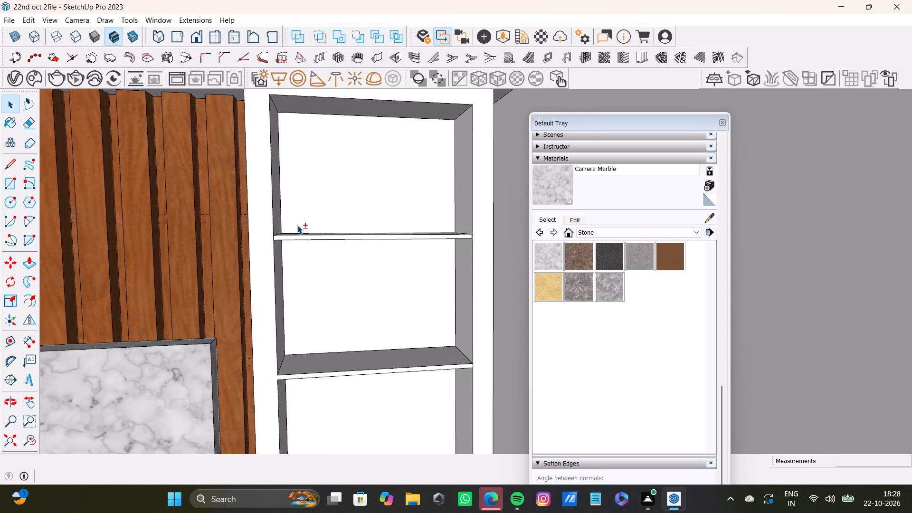
pyautogui.scroll(2, 297, 225)
pyautogui.keyDown('shift'); pyautogui.doubleClick(255, 238); pyautogui.keyUp('shift')
pyautogui.keyDown('shift'); pyautogui.doubleClick(317, 202); pyautogui.keyUp('shift')
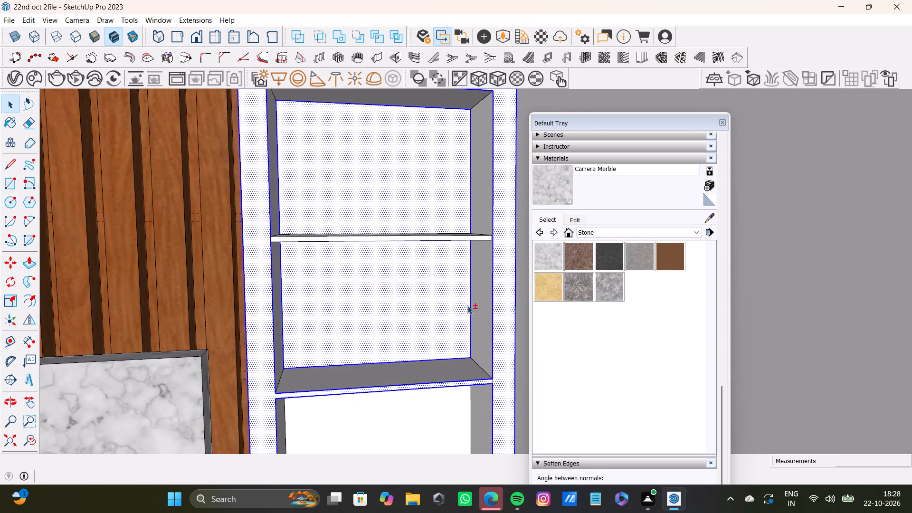
pyautogui.keyDown('shift'); pyautogui.doubleClick(479, 304); pyautogui.keyUp('shift')
# Add the top two compartments' slat-side inner faces, the first shelf's front and the second shelf's top to the selection.
pyautogui.moveTo(398, 225); pyautogui.dragTo(327, 237, button='middle')
pyautogui.scroll(-1, 327, 237)
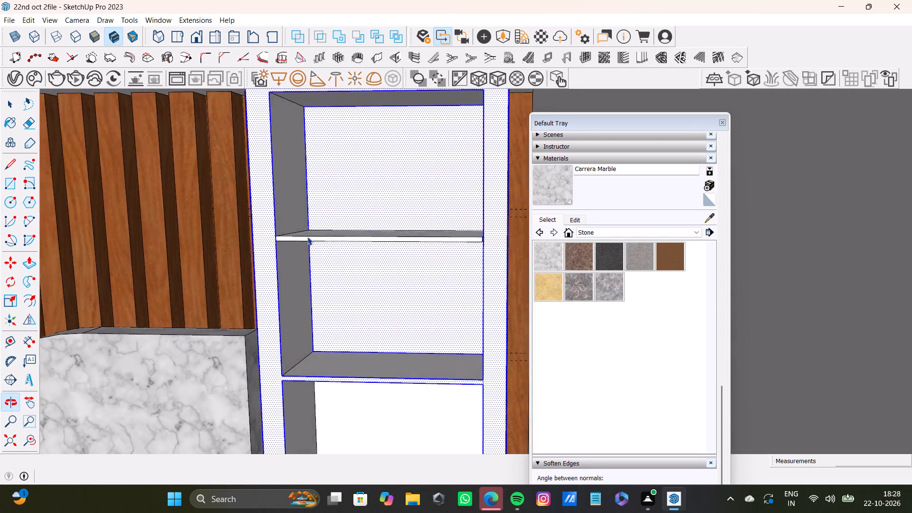
pyautogui.keyDown('shift'); pyautogui.scroll(2, 274, 220); pyautogui.keyUp('shift')
pyautogui.keyDown('shift'); pyautogui.doubleClick(294, 194); pyautogui.keyUp('shift')
pyautogui.keyDown('shift'); pyautogui.doubleClick(299, 265); pyautogui.keyUp('shift')
pyautogui.keyDown('shift'); pyautogui.doubleClick(318, 241); pyautogui.keyUp('shift')
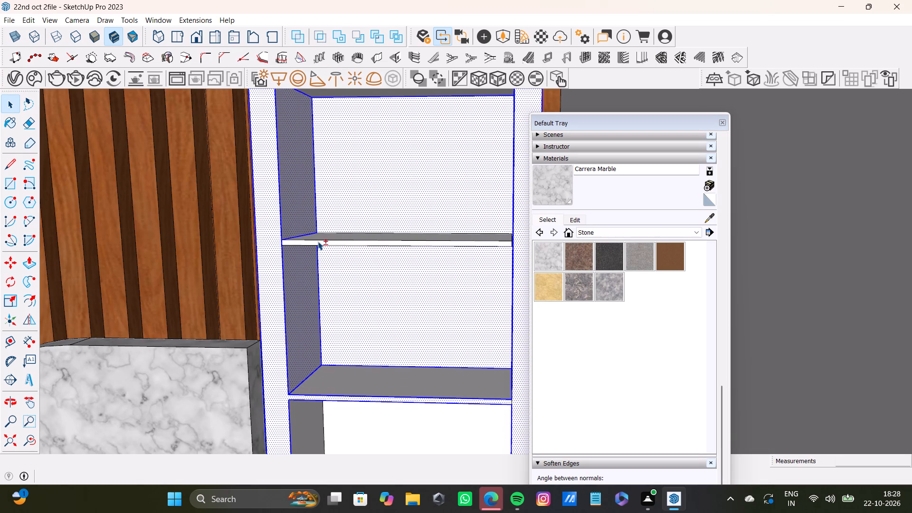
pyautogui.keyDown('shift'); pyautogui.click(356, 389); pyautogui.keyUp('shift')
# Add the third compartment's back panel and slat-side inner face, plus the third shelf's top and front, to the selection.
pyautogui.keyDown('shift'); pyautogui.moveTo(387, 421); pyautogui.dragTo(357, 235, button='middle'); pyautogui.keyUp('shift')
pyautogui.keyDown('shift'); pyautogui.doubleClick(337, 272); pyautogui.keyUp('shift')
pyautogui.keyDown('shift'); pyautogui.doubleClick(280, 285); pyautogui.keyUp('shift')
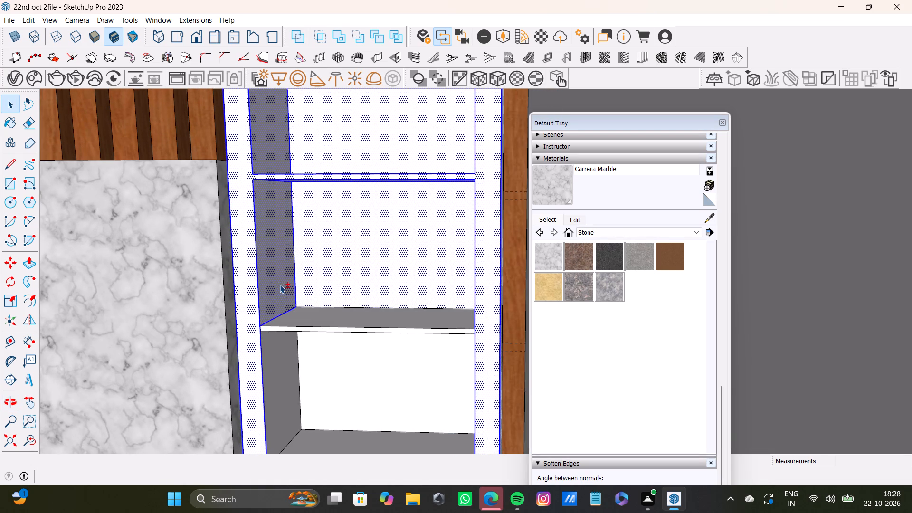
pyautogui.keyDown('shift'); pyautogui.doubleClick(323, 323); pyautogui.keyUp('shift')
pyautogui.keyDown('shift'); pyautogui.doubleClick(325, 329); pyautogui.keyUp('shift')
pyautogui.moveTo(336, 334); pyautogui.dragTo(438, 353, button='middle')
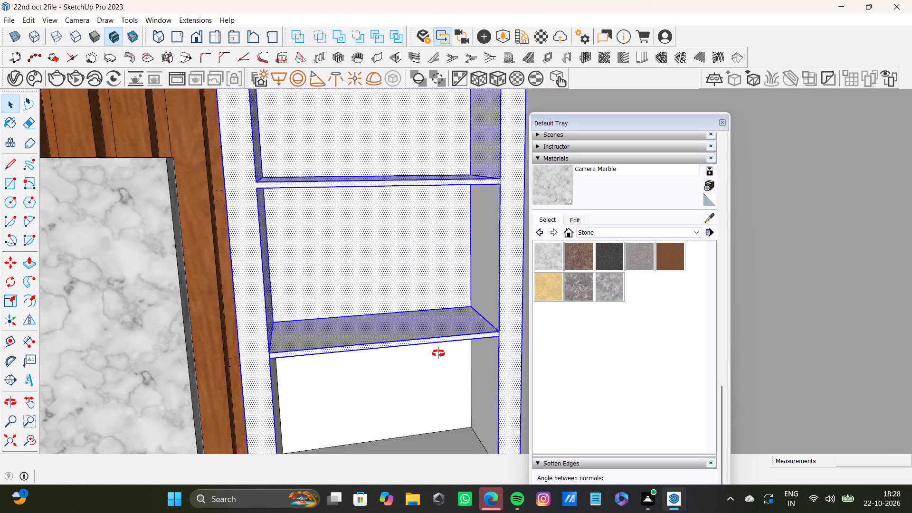
# Add the inner side faces toward the side wall around the third shelf and the back panel below it to the selection.
pyautogui.moveTo(438, 353); pyautogui.dragTo(477, 351, button='middle')
pyautogui.keyDown('shift'); pyautogui.scroll(2, 489, 314); pyautogui.keyUp('shift')
pyautogui.keyDown('shift'); pyautogui.doubleClick(490, 295); pyautogui.keyUp('shift')
pyautogui.keyDown('shift'); pyautogui.moveTo(483, 286); pyautogui.dragTo(428, 188, button='middle'); pyautogui.keyUp('shift')
pyautogui.keyDown('shift'); pyautogui.scroll(1, 431, 209); pyautogui.keyUp('shift')
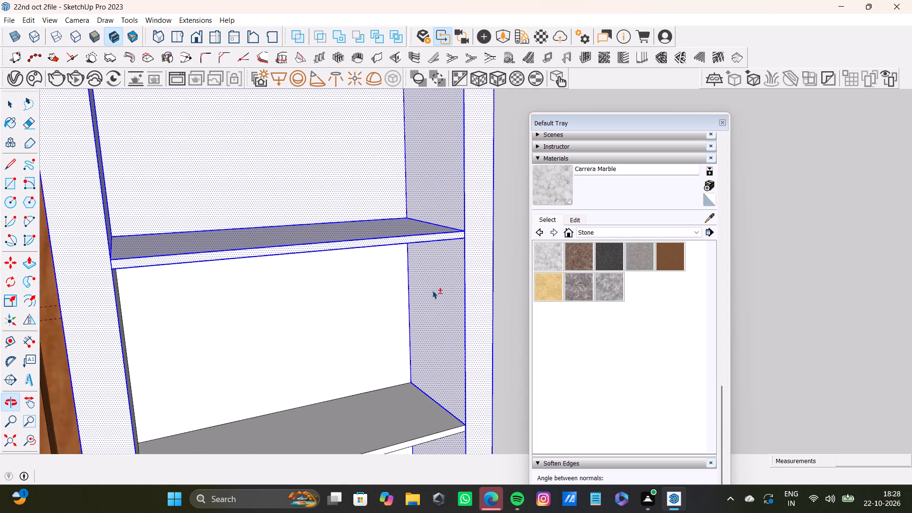
pyautogui.keyDown('shift'); pyautogui.click(432, 290); pyautogui.keyUp('shift')
pyautogui.keyDown('shift'); pyautogui.click(437, 292); pyautogui.keyUp('shift')
pyautogui.keyDown('shift'); pyautogui.click(441, 201); pyautogui.keyUp('shift')
pyautogui.keyDown('shift'); pyautogui.click(439, 211); pyautogui.keyUp('shift')
pyautogui.keyDown('shift'); pyautogui.click(395, 289); pyautogui.keyUp('shift')
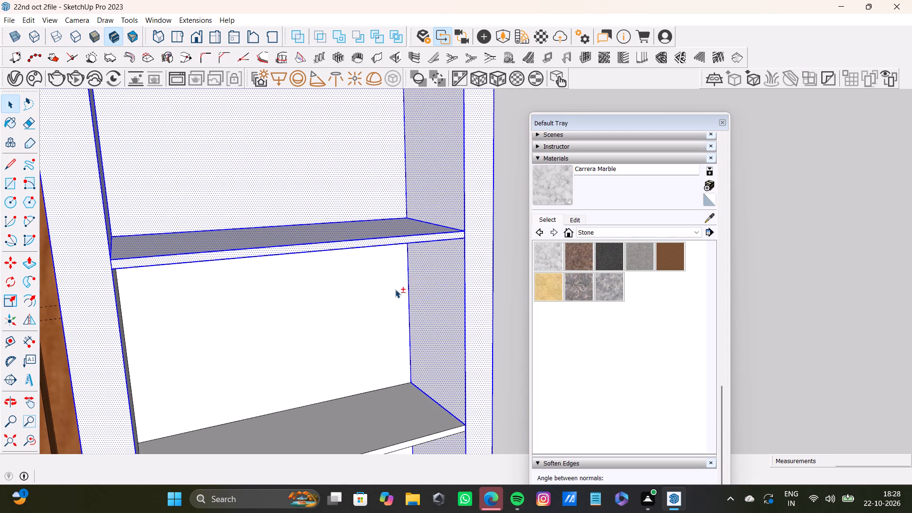
pyautogui.keyDown('shift'); pyautogui.moveTo(412, 303); pyautogui.dragTo(233, 304, button='middle'); pyautogui.keyUp('shift')
pyautogui.keyDown('shift'); pyautogui.click(32, 436); pyautogui.keyUp('shift')
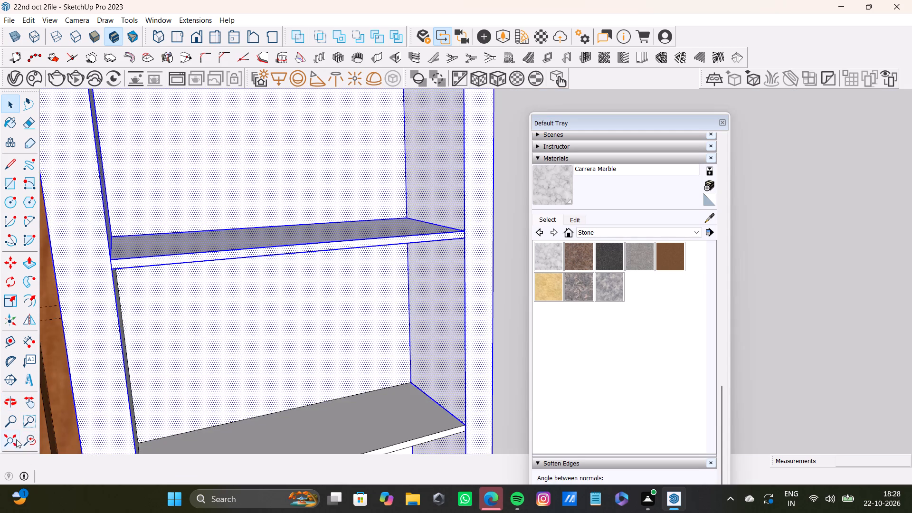
# Add the fourth compartment's slat-side inner face and the fourth shelf's top and front edge to the selection.
pyautogui.moveTo(239, 345); pyautogui.dragTo(166, 337, button='middle')
pyautogui.keyDown('shift'); pyautogui.click(166, 336); pyautogui.keyUp('shift')
pyautogui.keyDown('shift'); pyautogui.click(246, 412); pyautogui.keyUp('shift')
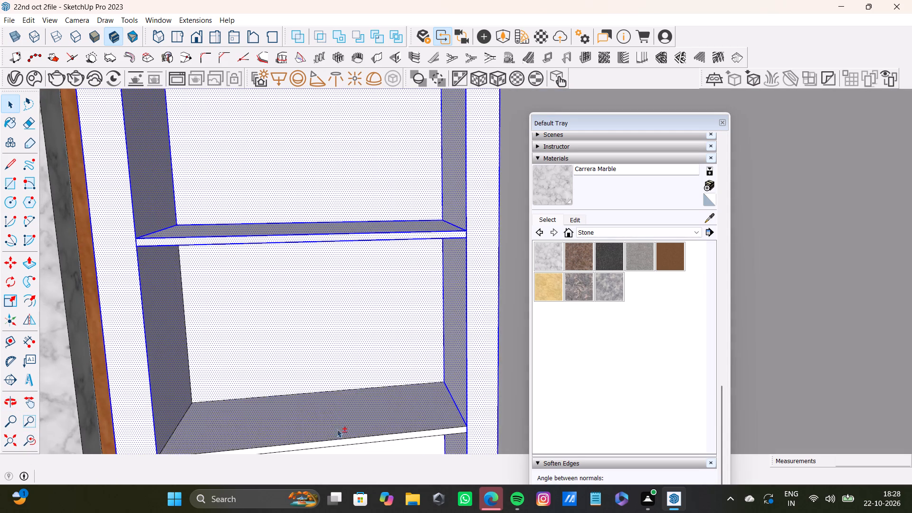
pyautogui.keyDown('shift'); pyautogui.moveTo(337, 429); pyautogui.dragTo(340, 307, button='middle'); pyautogui.keyUp('shift')
pyautogui.keyDown('shift'); pyautogui.scroll(5, 342, 310); pyautogui.keyUp('shift')
pyautogui.keyDown('shift'); pyautogui.click(351, 315); pyautogui.keyUp('shift')
# Add the fourth shelf's underside and the back panel and slat-side inner face of the compartment below it to the selection.
pyautogui.keyDown('shift'); pyautogui.moveTo(386, 345); pyautogui.dragTo(388, 219, button='middle'); pyautogui.keyUp('shift')
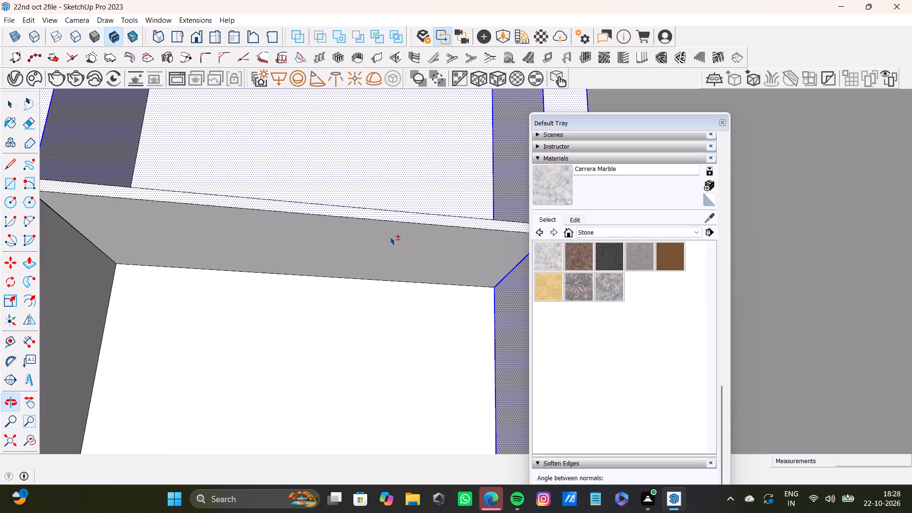
pyautogui.keyDown('shift'); pyautogui.click(390, 237); pyautogui.keyUp('shift')
pyautogui.keyDown('shift'); pyautogui.click(451, 316); pyautogui.keyUp('shift')
pyautogui.keyDown('shift'); pyautogui.scroll(-3, 357, 305); pyautogui.keyUp('shift')
pyautogui.keyDown('shift'); pyautogui.moveTo(351, 306); pyautogui.dragTo(350, 191, button='middle'); pyautogui.keyUp('shift')
pyautogui.keyDown('shift'); pyautogui.click(140, 232); pyautogui.keyUp('shift')
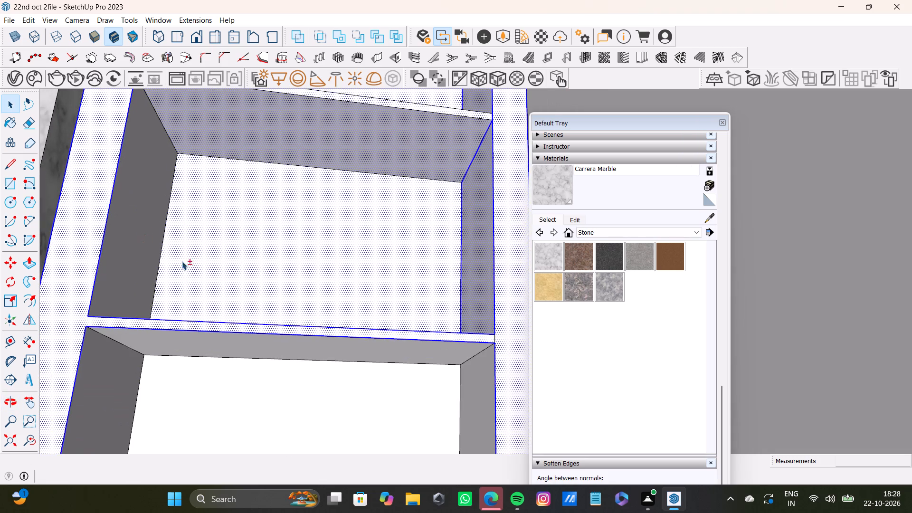
# Add the sixth compartment's back panel, both inner side faces and the underside of the shelf above it to the selection.
pyautogui.keyDown('shift'); pyautogui.moveTo(182, 261); pyautogui.dragTo(245, 142, button='middle'); pyautogui.keyUp('shift')
pyautogui.keyDown('shift'); pyautogui.click(280, 209); pyautogui.keyUp('shift')
pyautogui.keyDown('shift'); pyautogui.click(168, 257); pyautogui.keyUp('shift')
pyautogui.keyDown('shift'); pyautogui.click(280, 298); pyautogui.keyUp('shift')
pyautogui.keyDown('shift'); pyautogui.scroll(-4, 291, 304); pyautogui.keyUp('shift')
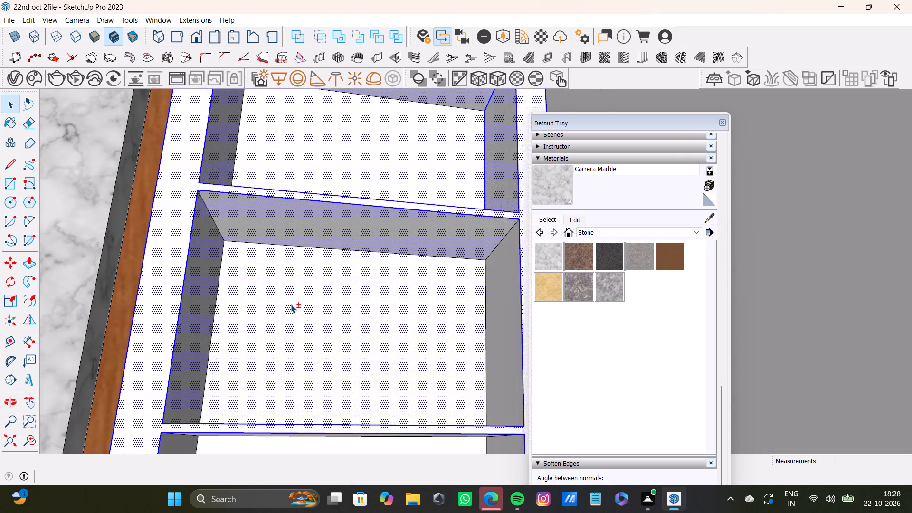
pyautogui.keyDown('shift'); pyautogui.moveTo(287, 288); pyautogui.dragTo(302, 183, button='middle'); pyautogui.keyUp('shift')
pyautogui.keyDown('shift'); pyautogui.click(423, 211); pyautogui.keyUp('shift')
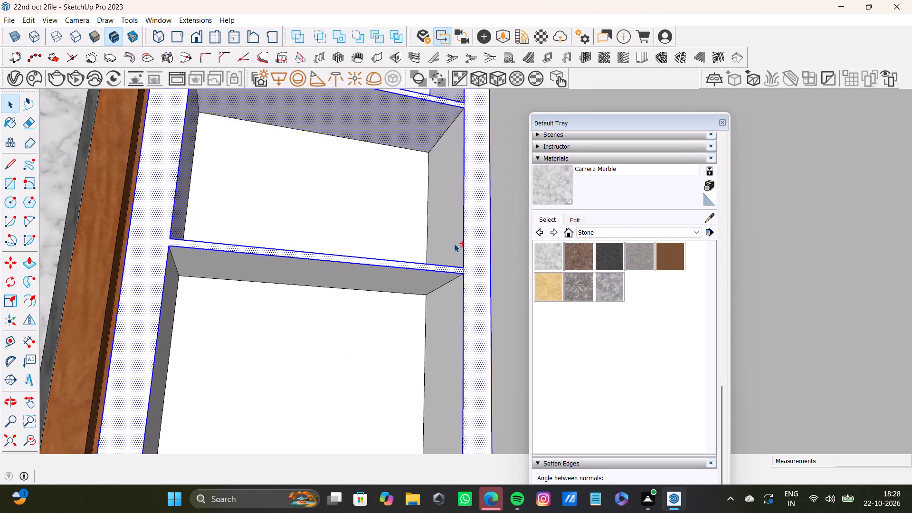
pyautogui.keyDown('shift'); pyautogui.click(448, 230); pyautogui.keyUp('shift')
pyautogui.keyDown('shift'); pyautogui.click(372, 223); pyautogui.keyUp('shift')
# Add the bottom compartment's back panel, both inner side faces and the underside of the shelf above it to the selection.
pyautogui.keyDown('shift'); pyautogui.click(368, 322); pyautogui.keyUp('shift')
pyautogui.keyDown('shift'); pyautogui.click(439, 326); pyautogui.keyUp('shift')
pyautogui.keyDown('shift'); pyautogui.click(432, 286); pyautogui.keyUp('shift')
pyautogui.moveTo(393, 285); pyautogui.dragTo(351, 285, button='middle')
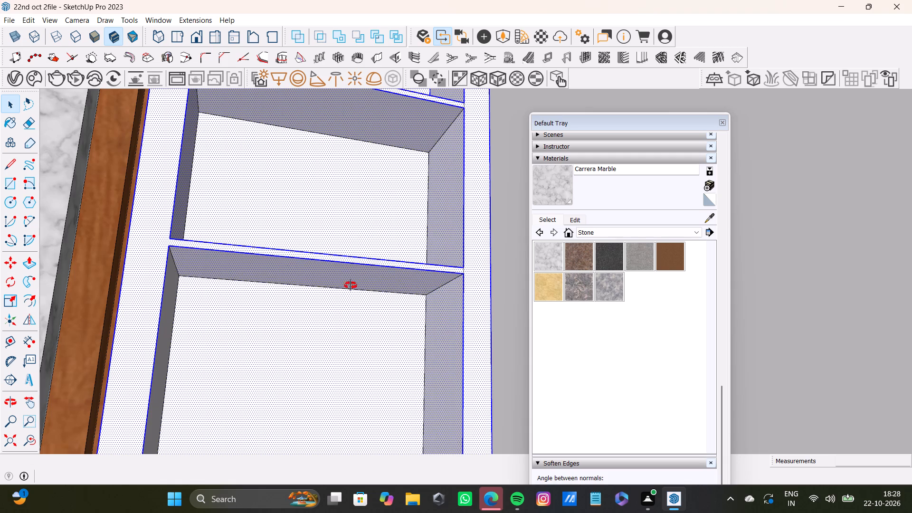
pyautogui.moveTo(351, 285); pyautogui.dragTo(275, 296, button='middle')
pyautogui.keyDown('shift'); pyautogui.click(33, 437); pyautogui.keyUp('shift')
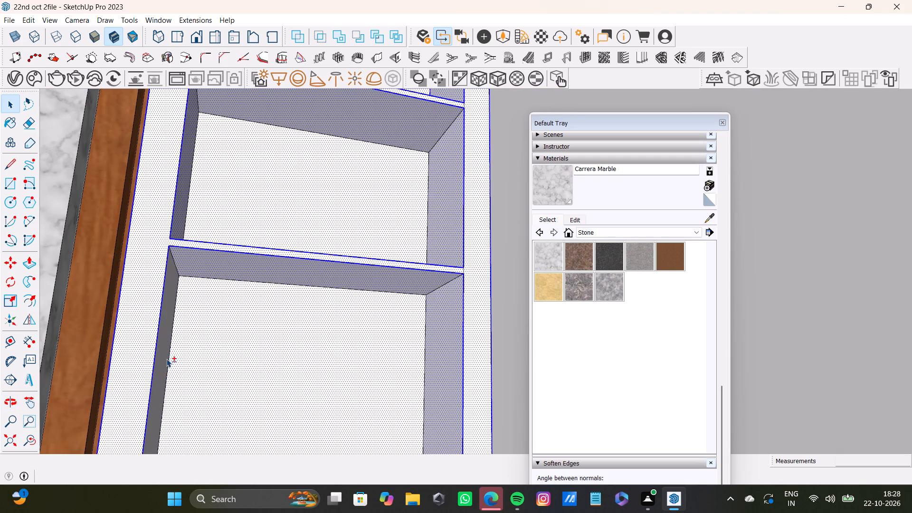
pyautogui.keyDown('shift'); pyautogui.click(166, 359); pyautogui.keyUp('shift')
pyautogui.keyDown('shift'); pyautogui.scroll(-4, 166, 361); pyautogui.keyUp('shift')
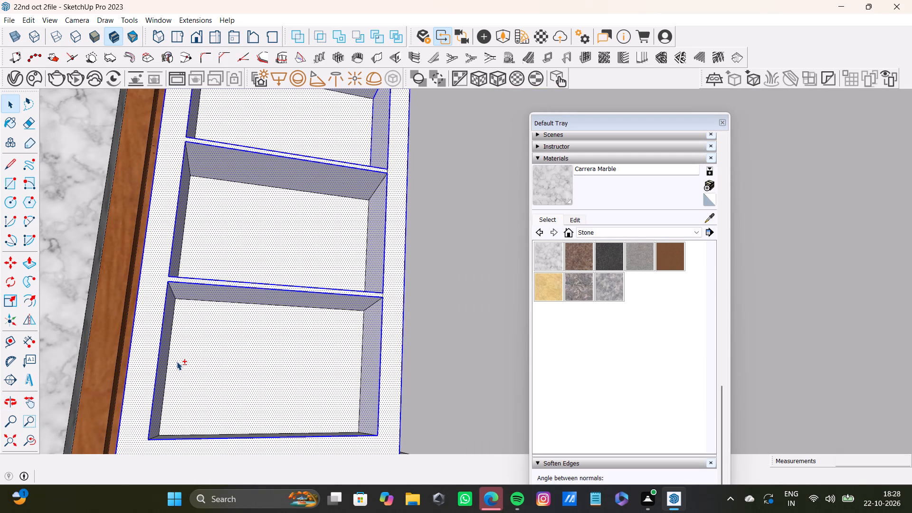
# Add the bottom compartment's floor and the top faces of the bookcase's two lowest shelves to the selection.
pyautogui.keyDown('shift'); pyautogui.moveTo(198, 348); pyautogui.dragTo(200, 330, button='middle'); pyautogui.keyUp('shift')
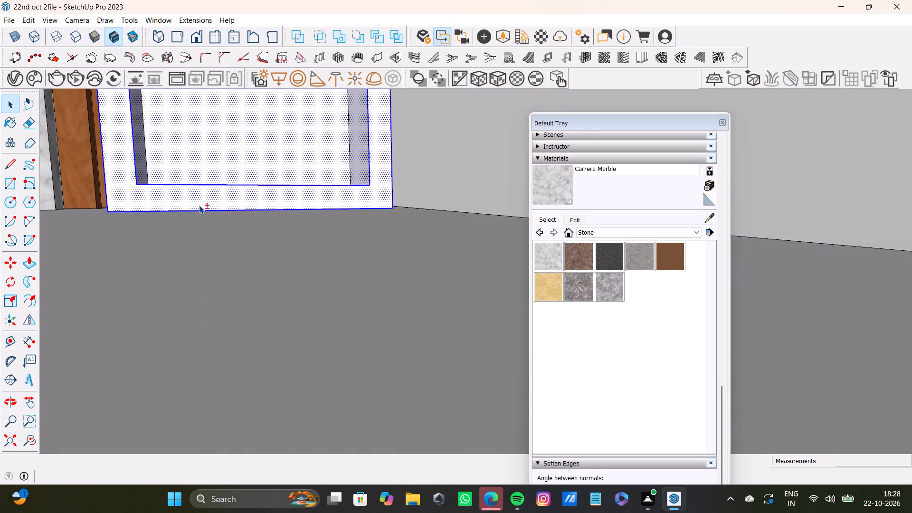
pyautogui.keyDown('shift'); pyautogui.moveTo(199, 196); pyautogui.dragTo(190, 434, button='middle'); pyautogui.keyUp('shift')
pyautogui.keyDown('shift'); pyautogui.scroll(3, 217, 398); pyautogui.keyUp('shift')
pyautogui.keyDown('shift'); pyautogui.click(244, 366); pyautogui.keyUp('shift')
pyautogui.keyDown('shift'); pyautogui.scroll(-4, 244, 366); pyautogui.keyUp('shift')
pyautogui.keyDown('shift'); pyautogui.moveTo(246, 359); pyautogui.dragTo(256, 408, button='middle'); pyautogui.keyUp('shift')
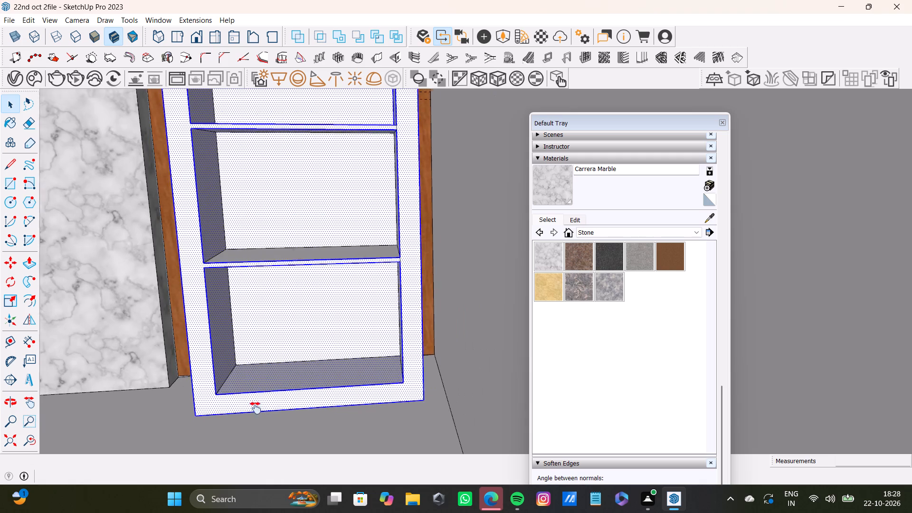
pyautogui.keyDown('shift'); pyautogui.moveTo(256, 408); pyautogui.dragTo(272, 485, button='middle'); pyautogui.keyUp('shift')
pyautogui.keyDown('shift'); pyautogui.scroll(4, 269, 387); pyautogui.keyUp('shift')
pyautogui.keyDown('shift'); pyautogui.click(270, 381); pyautogui.keyUp('shift')
pyautogui.keyDown('shift'); pyautogui.moveTo(276, 278); pyautogui.dragTo(271, 409, button='middle'); pyautogui.keyUp('shift')
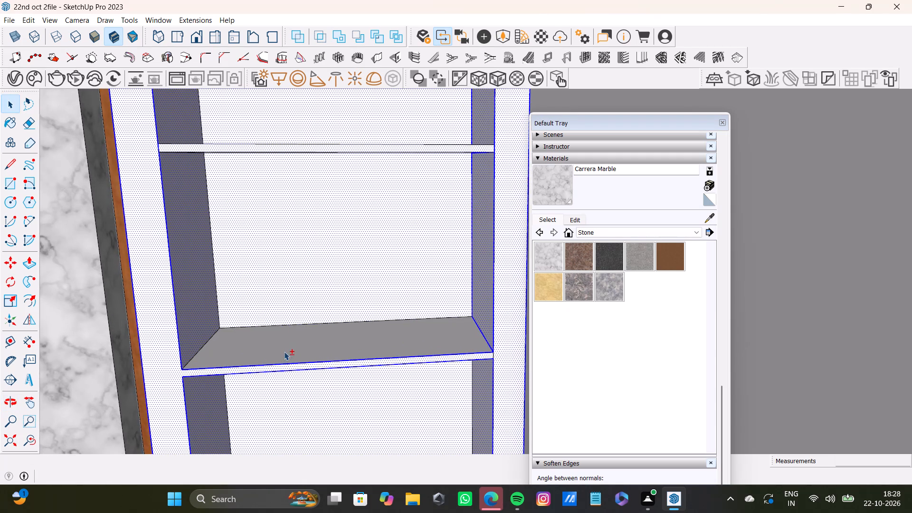
pyautogui.keyDown('shift'); pyautogui.click(284, 351); pyautogui.keyUp('shift')
# Add the tall bookcase's outer side face toward the slats to the selection.
pyautogui.keyDown('shift'); pyautogui.moveTo(289, 349); pyautogui.dragTo(285, 498, button='middle'); pyautogui.keyUp('shift')
pyautogui.keyDown('shift'); pyautogui.scroll(-10, 294, 339); pyautogui.keyUp('shift')
pyautogui.keyDown('shift'); pyautogui.moveTo(294, 330); pyautogui.dragTo(308, 394, button='middle'); pyautogui.keyUp('shift')
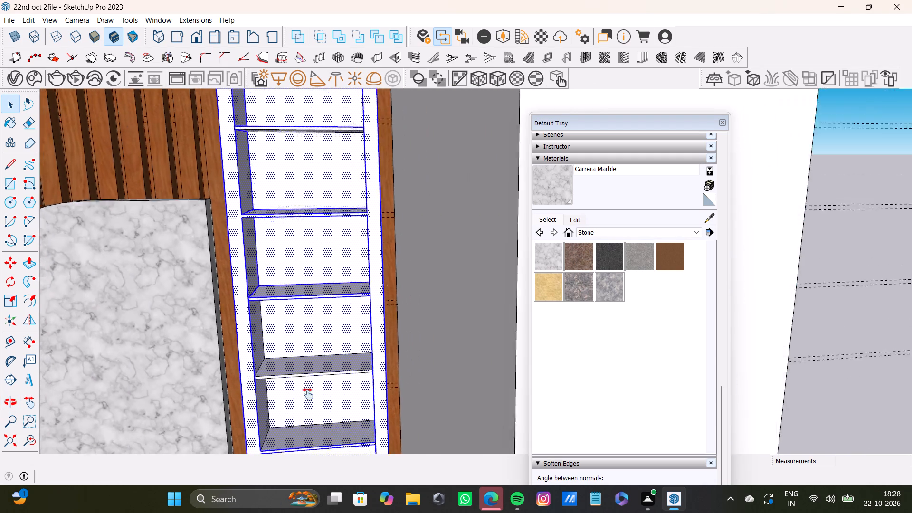
pyautogui.keyDown('shift'); pyautogui.moveTo(308, 394); pyautogui.dragTo(320, 438, button='middle'); pyautogui.keyUp('shift')
pyautogui.keyDown('shift'); pyautogui.moveTo(306, 271); pyautogui.dragTo(327, 289, button='middle'); pyautogui.keyUp('shift')
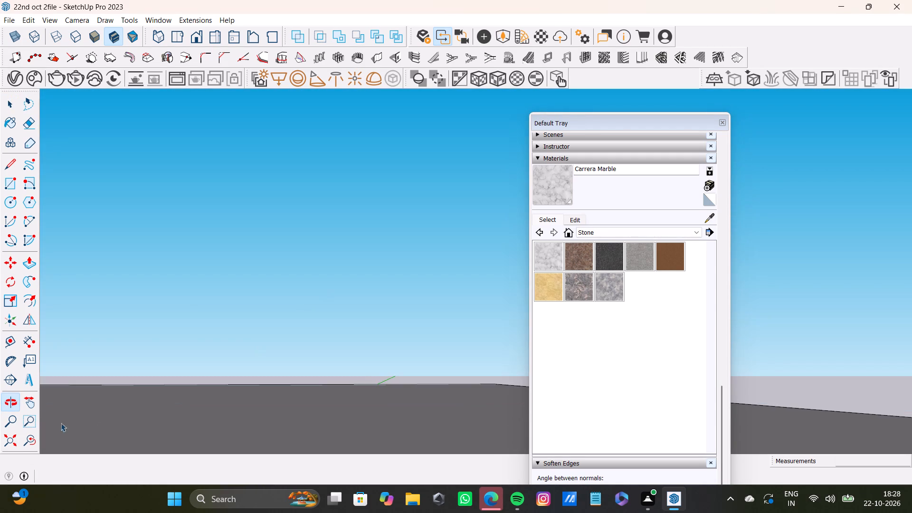
pyautogui.click(23, 441)
pyautogui.click(11, 440)
pyautogui.moveTo(342, 288); pyautogui.dragTo(0, 286, button='middle')
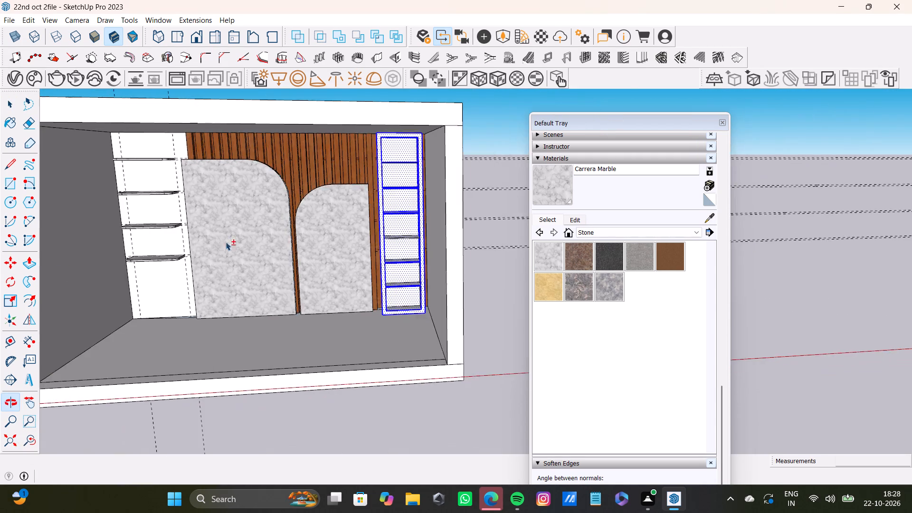
pyautogui.keyDown('shift'); pyautogui.scroll(5, 274, 219); pyautogui.keyUp('shift')
pyautogui.keyDown('shift'); pyautogui.moveTo(386, 165); pyautogui.dragTo(252, 198, button='middle'); pyautogui.keyUp('shift')
pyautogui.keyDown('shift'); pyautogui.scroll(7, 278, 269); pyautogui.keyUp('shift')
pyautogui.moveTo(296, 298); pyautogui.dragTo(448, 284, button='middle')
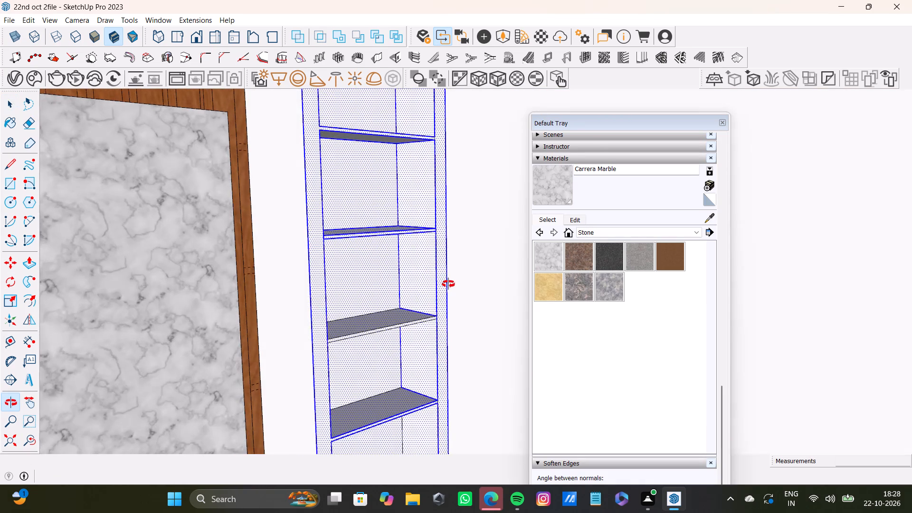
pyautogui.moveTo(448, 284); pyautogui.dragTo(438, 287, button='middle')
pyautogui.keyDown('shift'); pyautogui.click(275, 312); pyautogui.keyUp('shift')
# Add the tall bookcase's outer side face toward the side wall to the selection.
pyautogui.moveTo(373, 323); pyautogui.dragTo(292, 341, button='middle')
pyautogui.scroll(4, 400, 315)
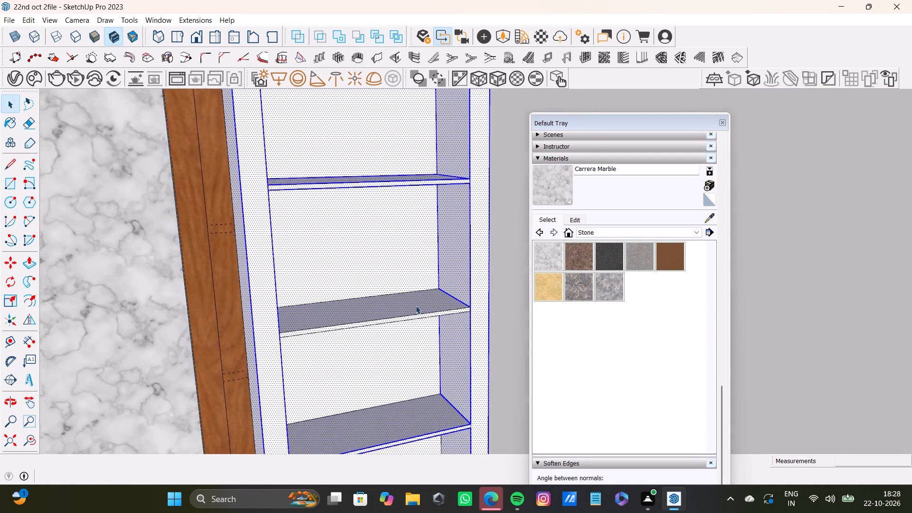
pyautogui.scroll(4, 416, 305)
pyautogui.moveTo(441, 293); pyautogui.dragTo(312, 307, button='middle')
pyautogui.keyDown('shift'); pyautogui.scroll(2, 459, 298); pyautogui.keyUp('shift')
pyautogui.keyDown('shift'); pyautogui.moveTo(429, 275); pyautogui.dragTo(352, 290, button='middle'); pyautogui.keyUp('shift')
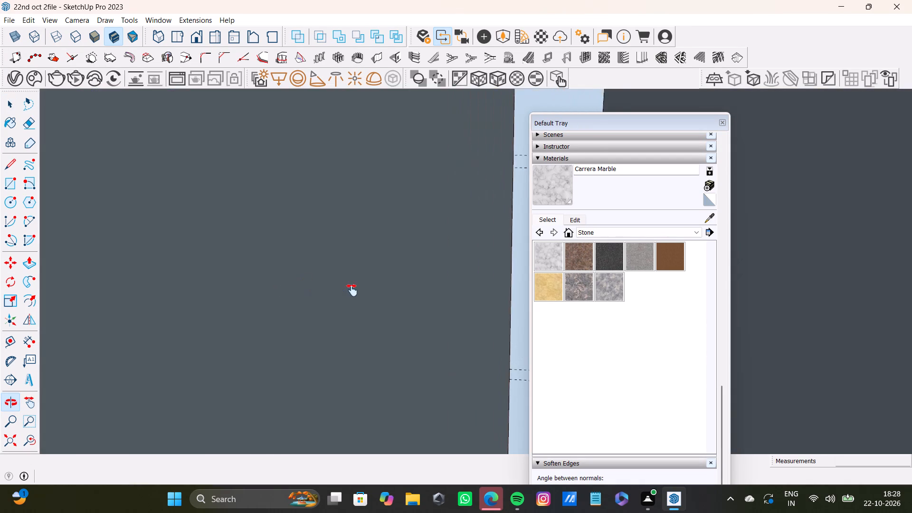
pyautogui.keyDown('shift'); pyautogui.moveTo(352, 290); pyautogui.dragTo(384, 289, button='middle'); pyautogui.keyUp('shift')
pyautogui.keyDown('shift'); pyautogui.scroll(3, 469, 287); pyautogui.keyUp('shift')
pyautogui.keyDown('shift'); pyautogui.click(501, 298); pyautogui.keyUp('shift')
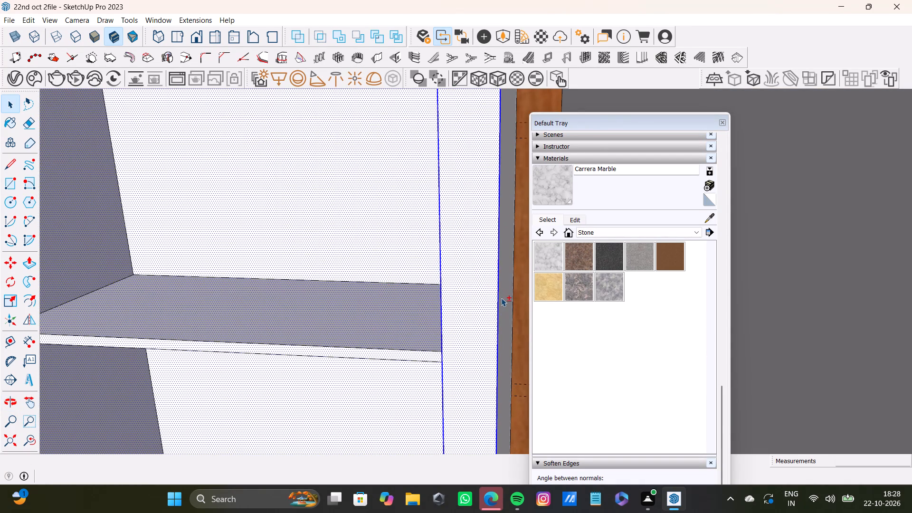
# Apply Carrera Marble to the selected bookcase faces and clear the selection.
pyautogui.keyDown('shift'); pyautogui.click(561, 176); pyautogui.keyUp('shift')
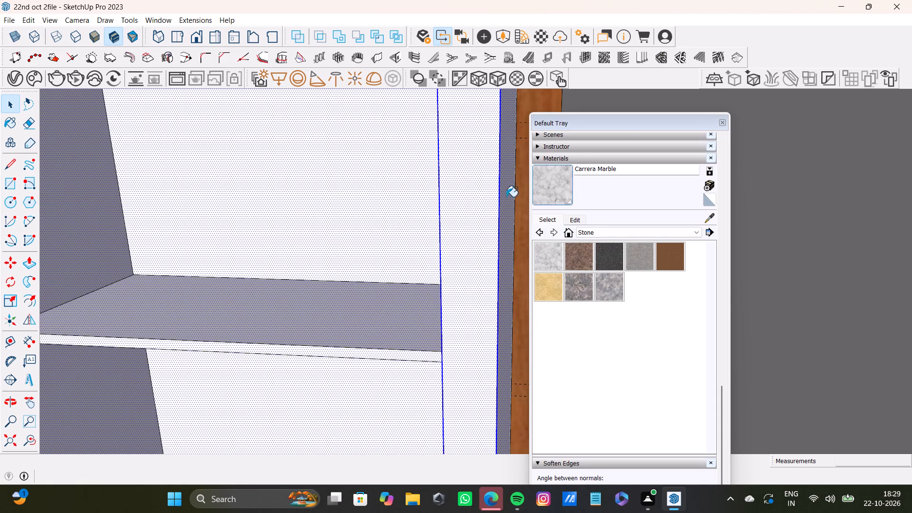
pyautogui.keyDown('shift'); pyautogui.click(475, 211); pyautogui.keyUp('shift')
pyautogui.keyDown('shift'); pyautogui.scroll(-7, 452, 248); pyautogui.keyUp('shift')
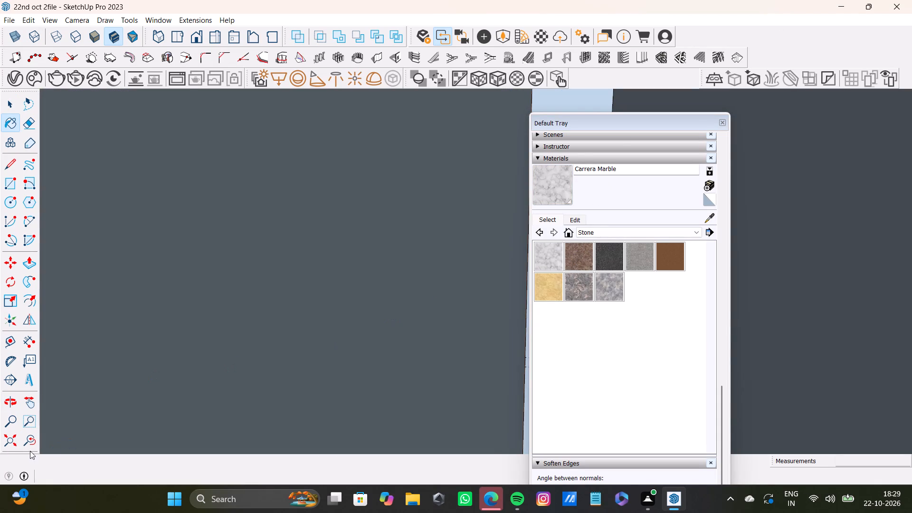
pyautogui.click(29, 445)
pyautogui.click(10, 442)
pyautogui.moveTo(260, 352); pyautogui.dragTo(41, 371, button='middle')
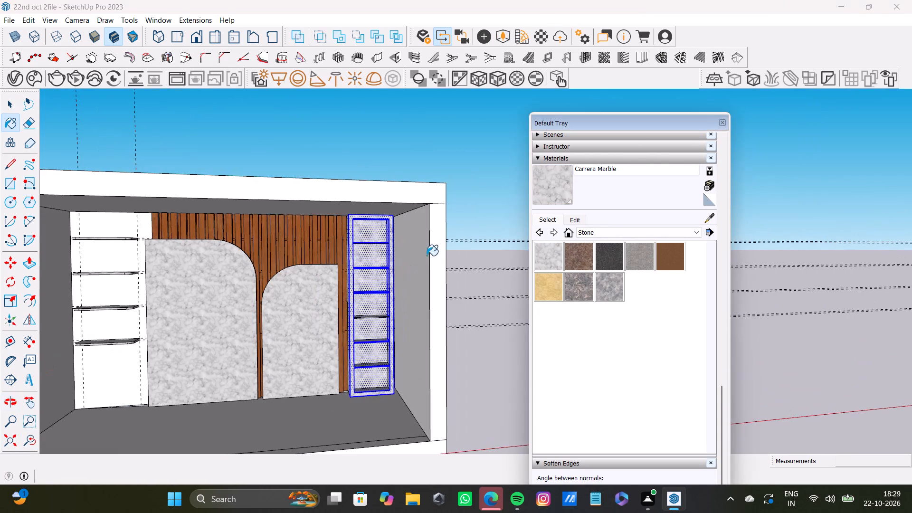
pyautogui.press('space')
pyautogui.click(399, 152)
# Open the room group and paint the back wall face behind the rounded shelves with 0012_Bisque from the Colors-Named collection.
pyautogui.scroll(4, 153, 318)
pyautogui.moveTo(150, 312); pyautogui.dragTo(207, 313, button='middle')
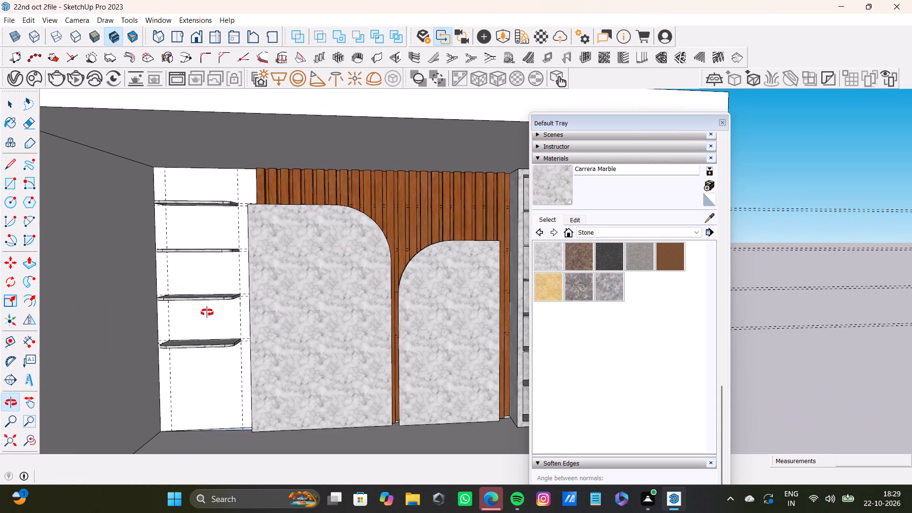
pyautogui.moveTo(207, 313); pyautogui.dragTo(207, 312, button='middle')
pyautogui.press('space')
pyautogui.click(219, 277)
pyautogui.doubleClick(210, 255)
pyautogui.click(217, 257)
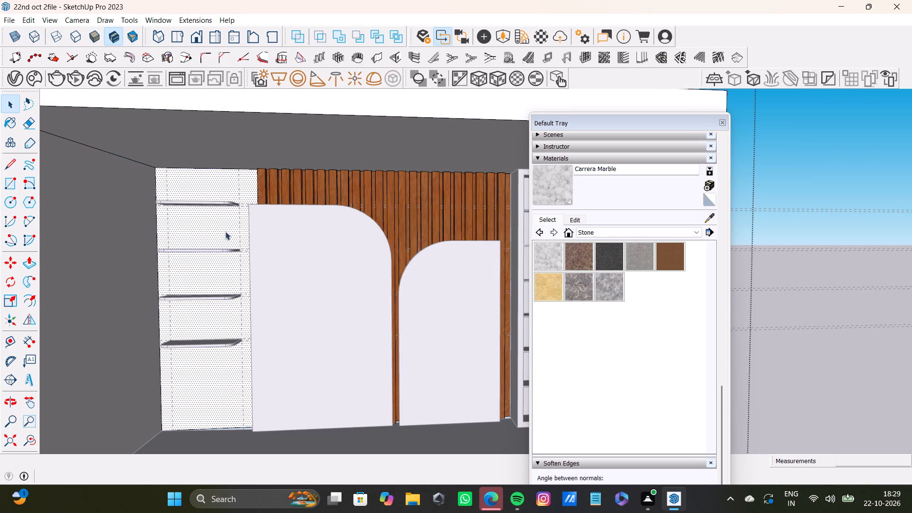
pyautogui.click(646, 237)
pyautogui.scroll(3, 574, 290)
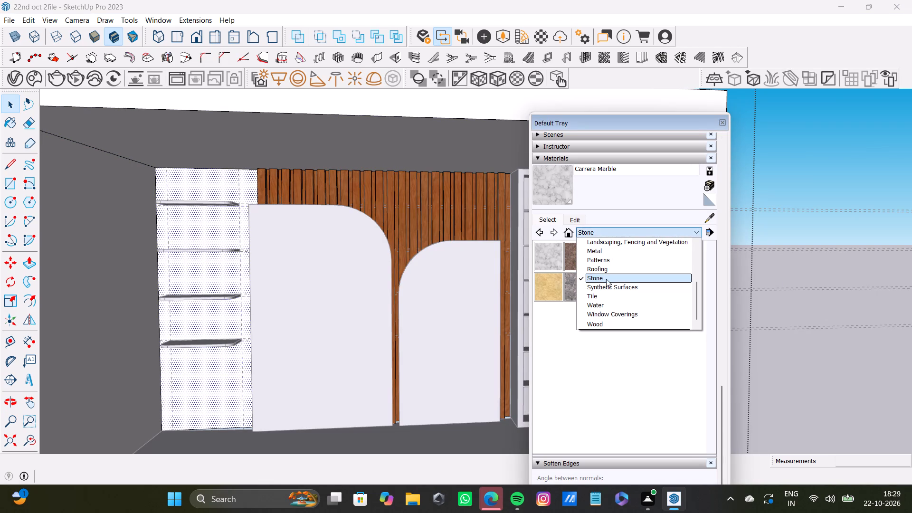
pyautogui.scroll(2, 611, 276)
pyautogui.click(623, 279)
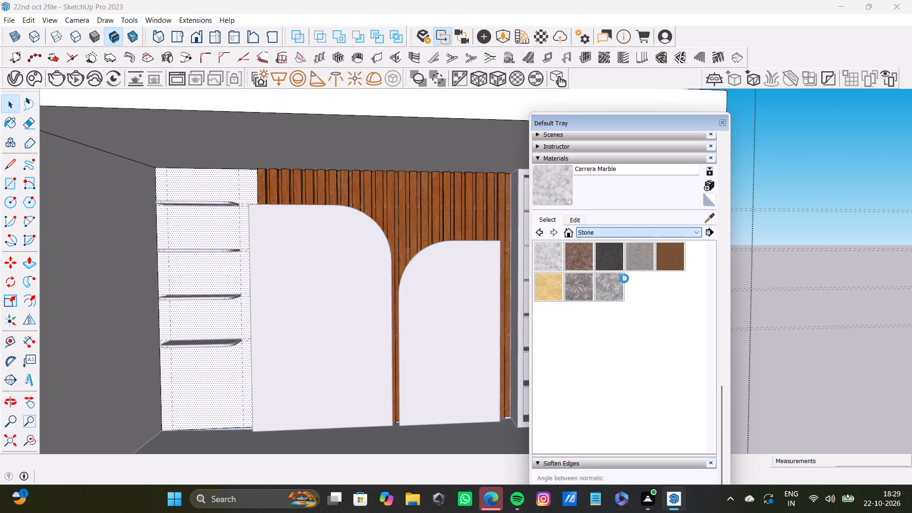
pyautogui.click(582, 308)
pyautogui.click(219, 236)
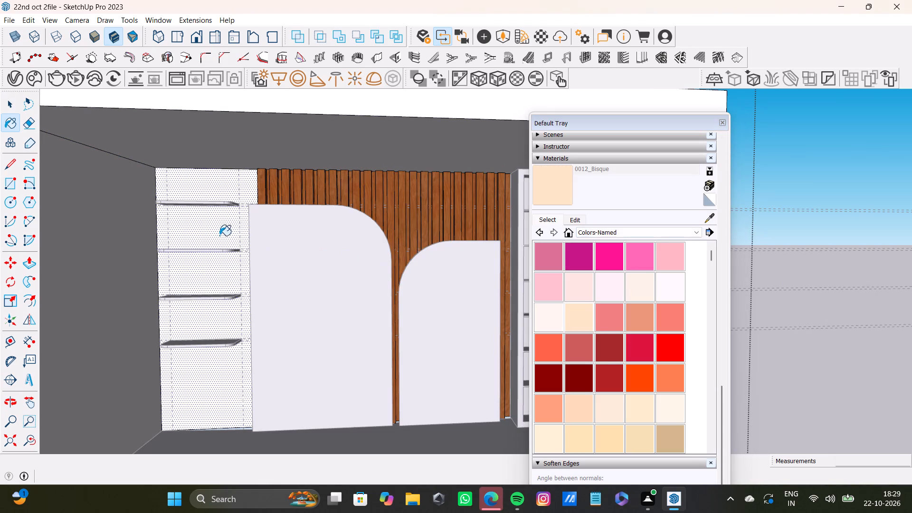
# Paint the room's two side walls and ceiling with 0012_Bisque.
pyautogui.click(84, 256)
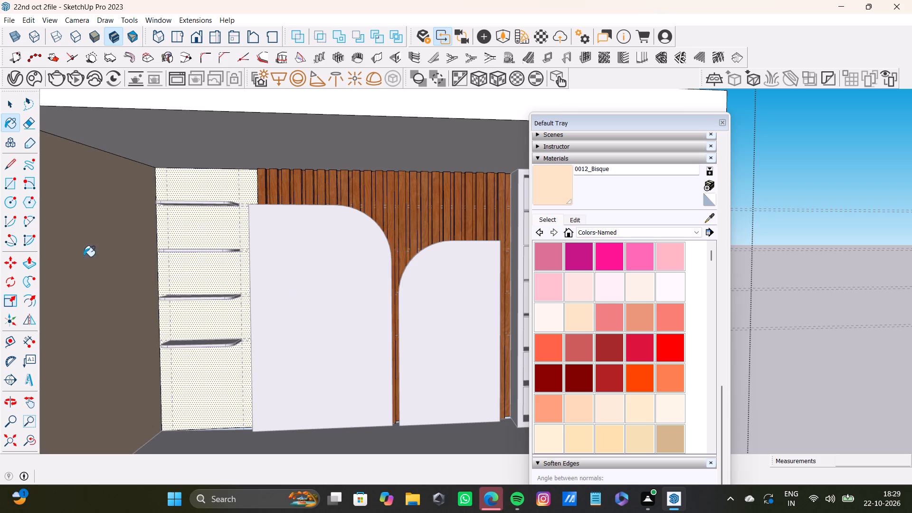
pyautogui.click(231, 155)
pyautogui.scroll(-2, 304, 256)
pyautogui.moveTo(304, 275); pyautogui.dragTo(326, 222, button='middle')
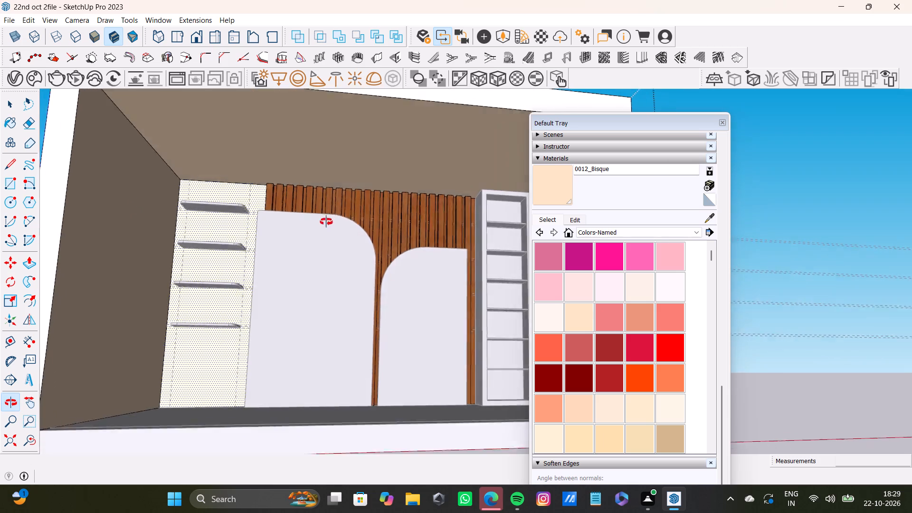
pyautogui.moveTo(326, 222); pyautogui.dragTo(461, 256, button='middle')
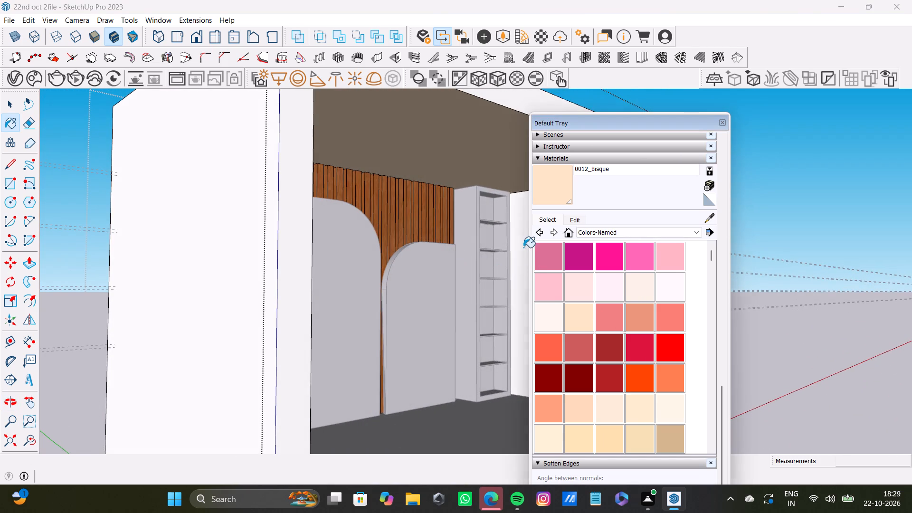
pyautogui.click(523, 247)
pyautogui.click(722, 123)
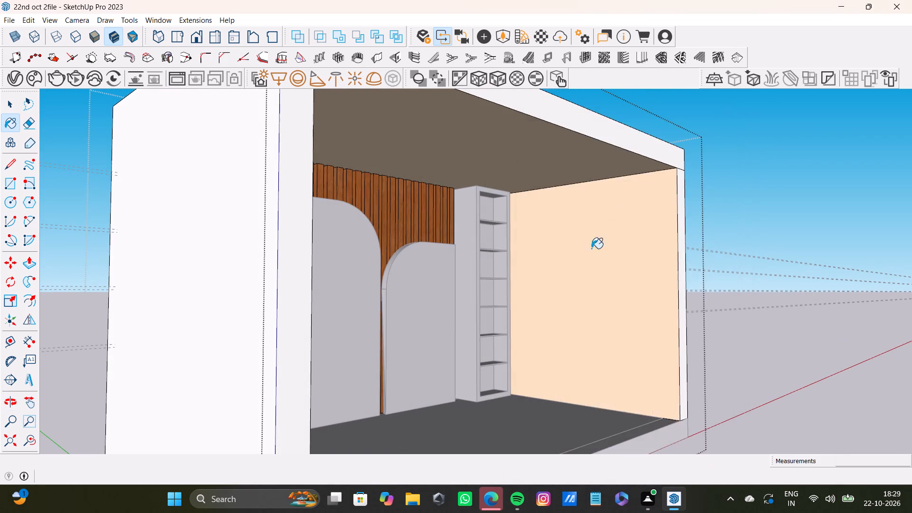
# Close the materials tray and exit editing of the room group.
pyautogui.moveTo(635, 267); pyautogui.dragTo(470, 183, button='middle')
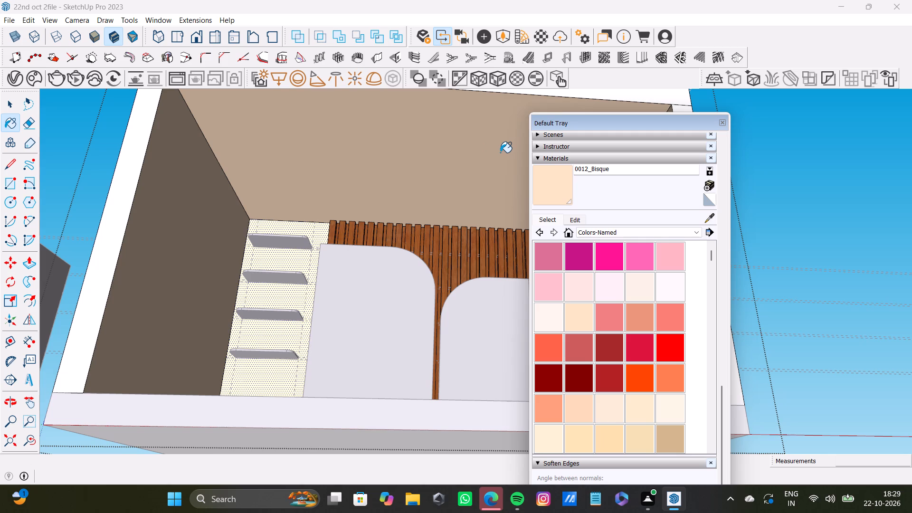
pyautogui.press('space')
pyautogui.press('space')
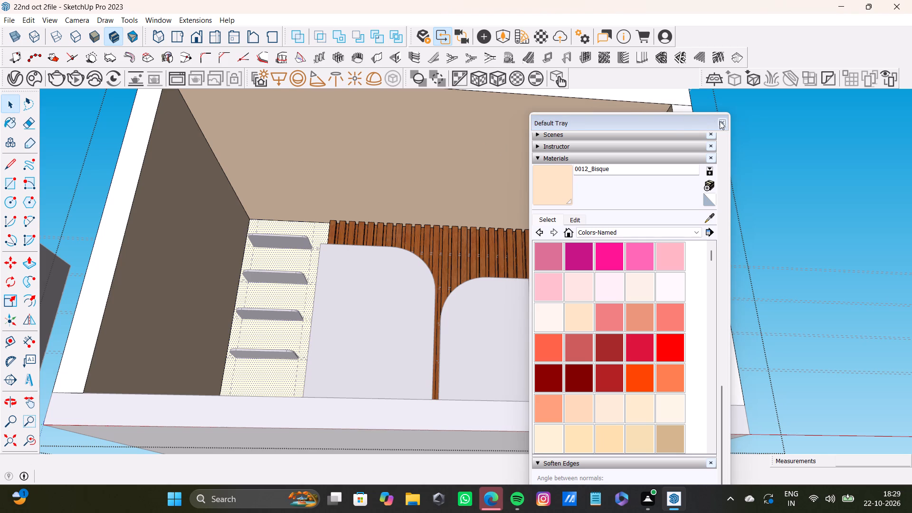
pyautogui.click(720, 121)
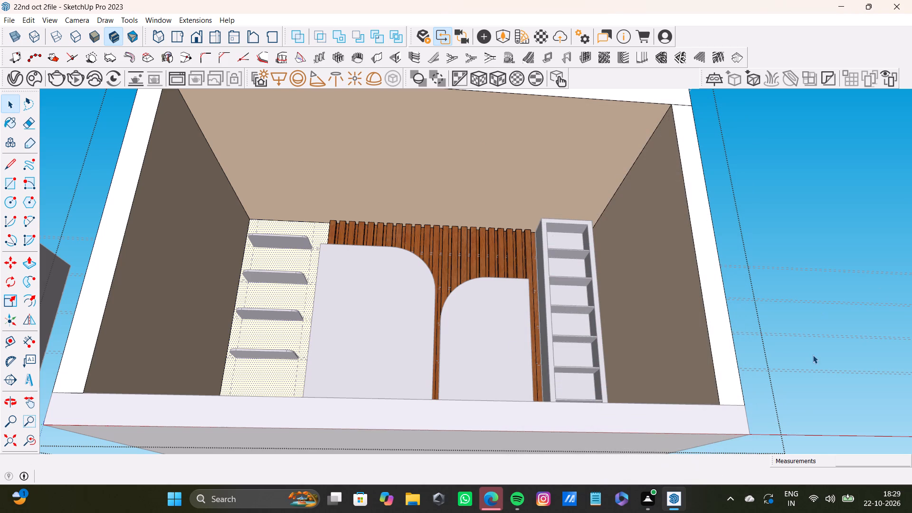
pyautogui.scroll(-5, 798, 285)
pyautogui.keyDown('shift'); pyautogui.moveTo(742, 274); pyautogui.dragTo(608, 305, button='middle'); pyautogui.keyUp('shift')
pyautogui.press('space')
pyautogui.click(657, 240)
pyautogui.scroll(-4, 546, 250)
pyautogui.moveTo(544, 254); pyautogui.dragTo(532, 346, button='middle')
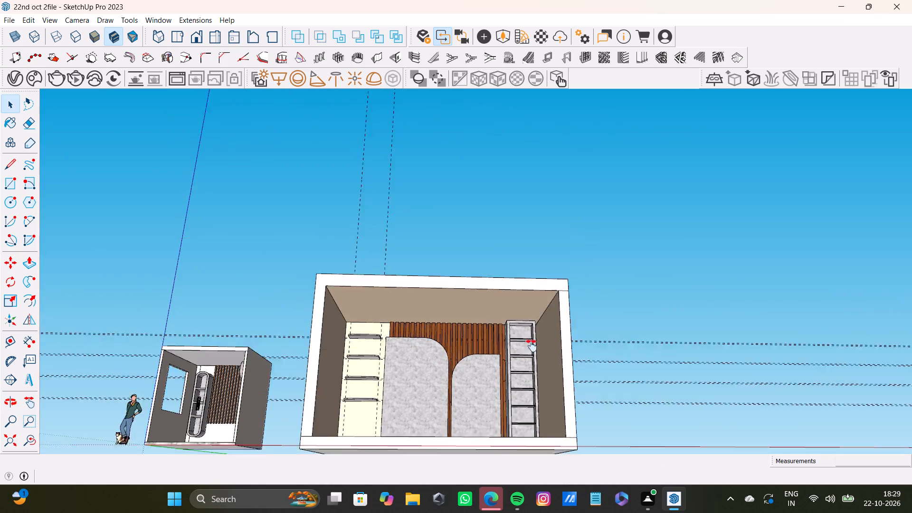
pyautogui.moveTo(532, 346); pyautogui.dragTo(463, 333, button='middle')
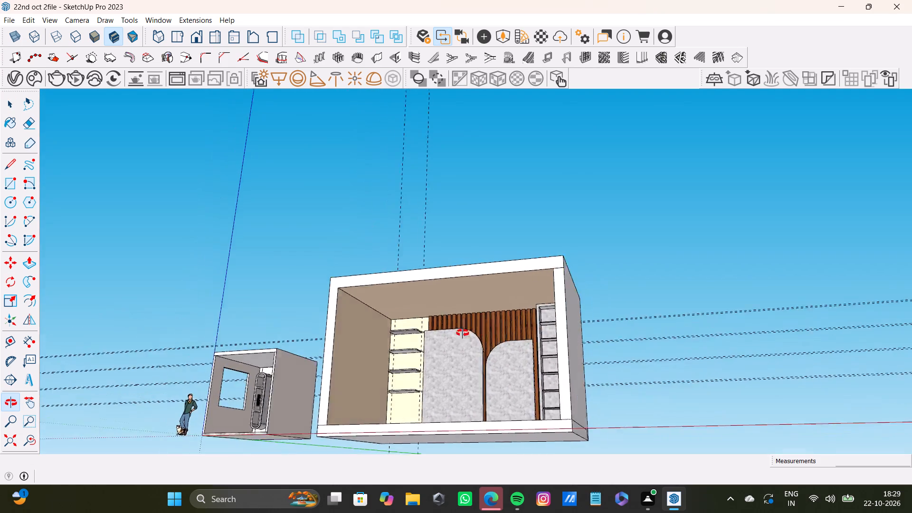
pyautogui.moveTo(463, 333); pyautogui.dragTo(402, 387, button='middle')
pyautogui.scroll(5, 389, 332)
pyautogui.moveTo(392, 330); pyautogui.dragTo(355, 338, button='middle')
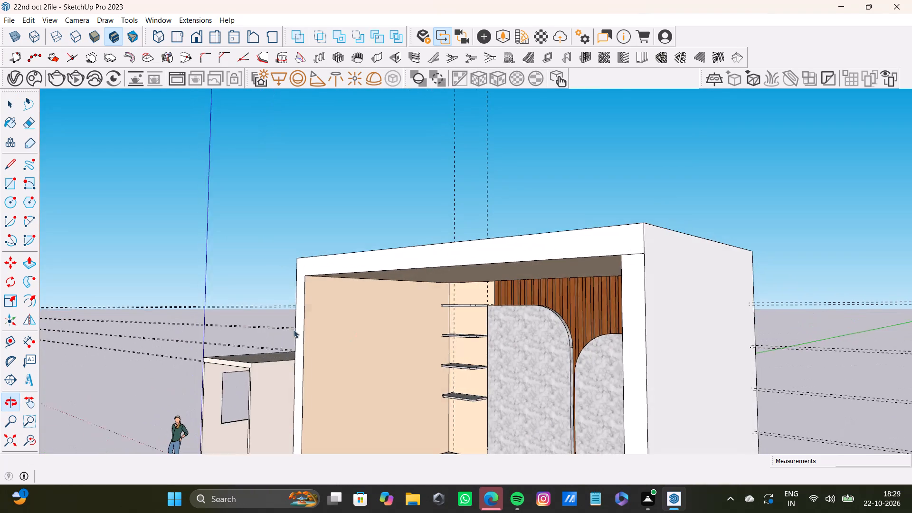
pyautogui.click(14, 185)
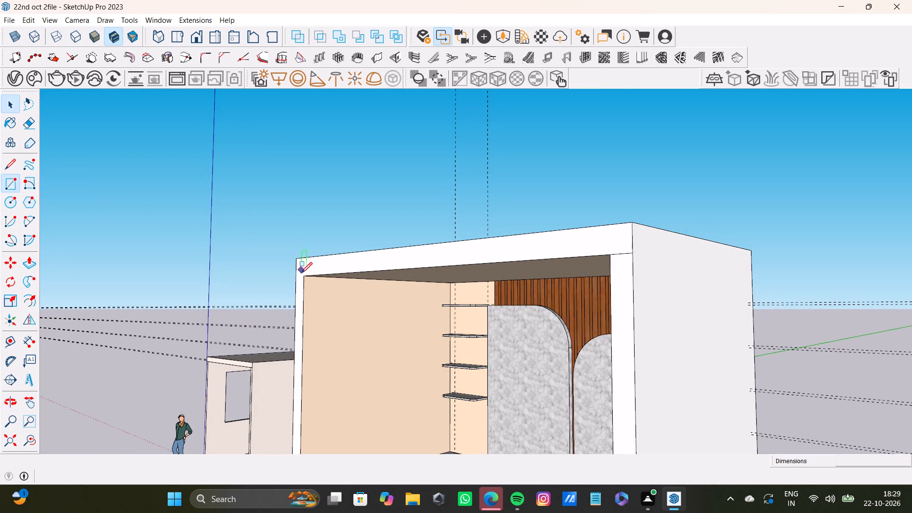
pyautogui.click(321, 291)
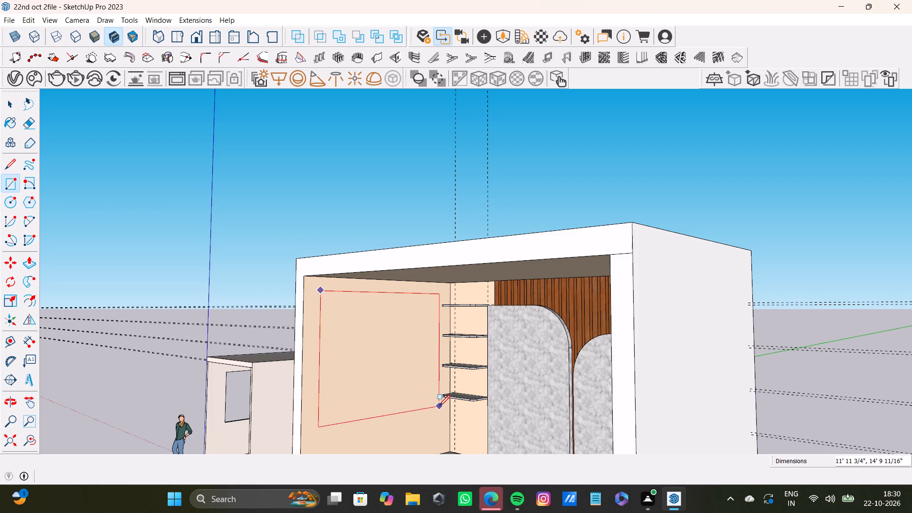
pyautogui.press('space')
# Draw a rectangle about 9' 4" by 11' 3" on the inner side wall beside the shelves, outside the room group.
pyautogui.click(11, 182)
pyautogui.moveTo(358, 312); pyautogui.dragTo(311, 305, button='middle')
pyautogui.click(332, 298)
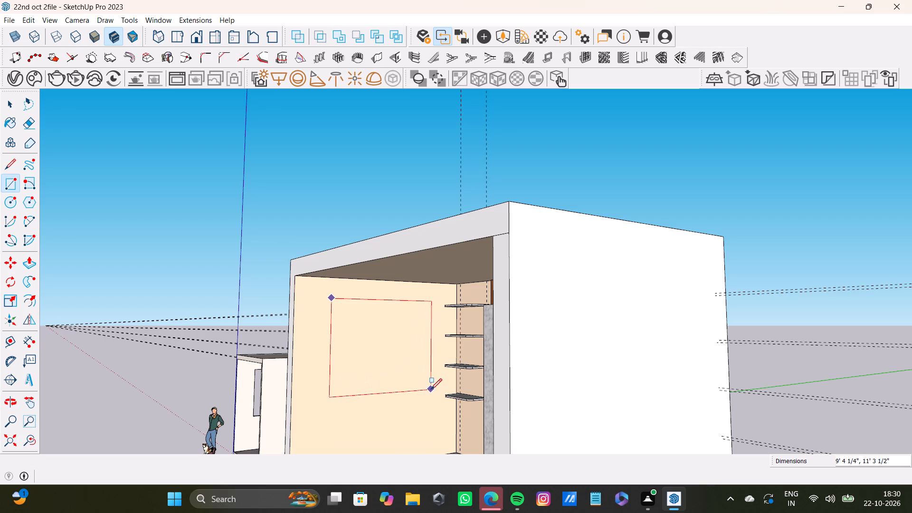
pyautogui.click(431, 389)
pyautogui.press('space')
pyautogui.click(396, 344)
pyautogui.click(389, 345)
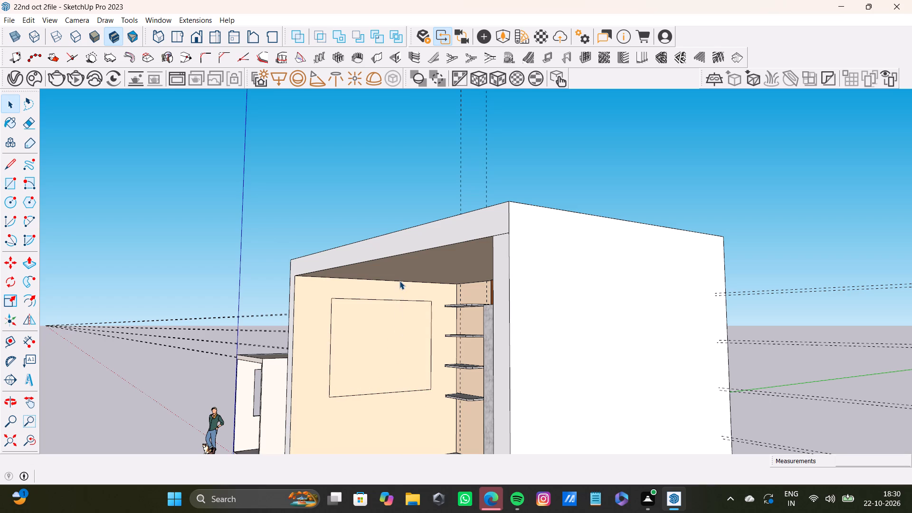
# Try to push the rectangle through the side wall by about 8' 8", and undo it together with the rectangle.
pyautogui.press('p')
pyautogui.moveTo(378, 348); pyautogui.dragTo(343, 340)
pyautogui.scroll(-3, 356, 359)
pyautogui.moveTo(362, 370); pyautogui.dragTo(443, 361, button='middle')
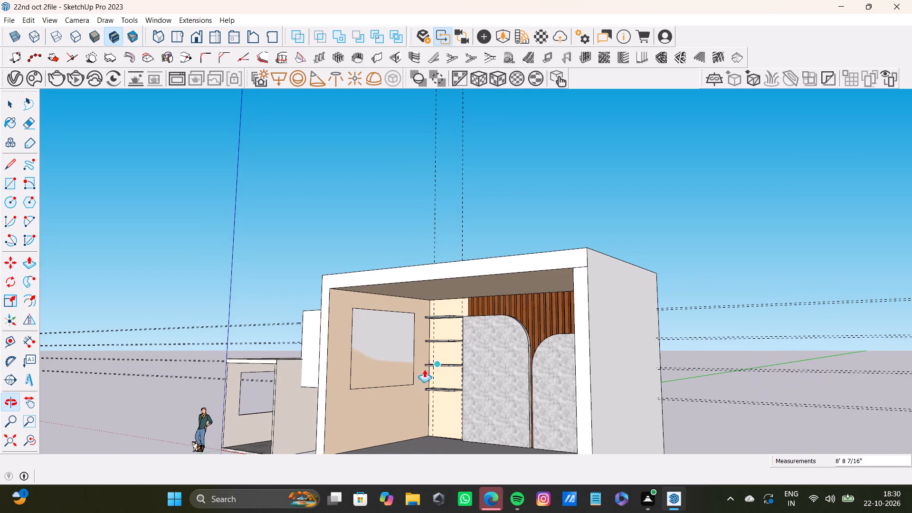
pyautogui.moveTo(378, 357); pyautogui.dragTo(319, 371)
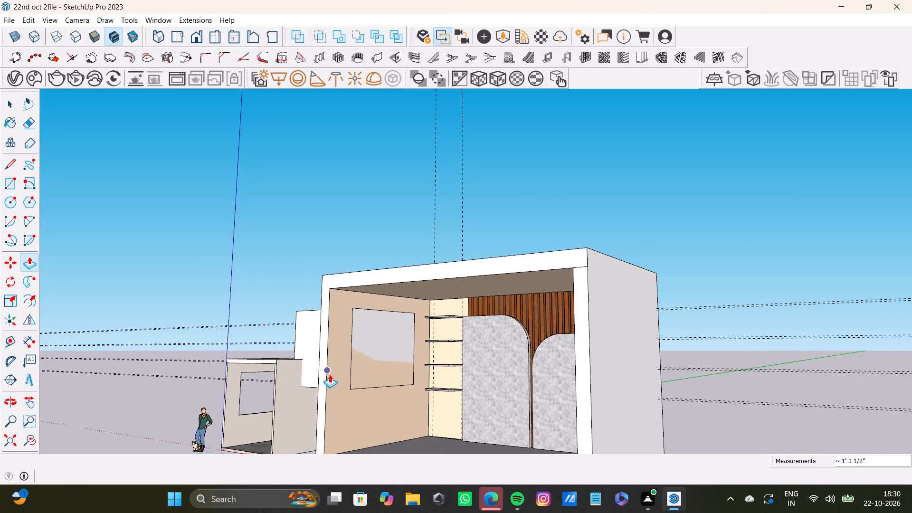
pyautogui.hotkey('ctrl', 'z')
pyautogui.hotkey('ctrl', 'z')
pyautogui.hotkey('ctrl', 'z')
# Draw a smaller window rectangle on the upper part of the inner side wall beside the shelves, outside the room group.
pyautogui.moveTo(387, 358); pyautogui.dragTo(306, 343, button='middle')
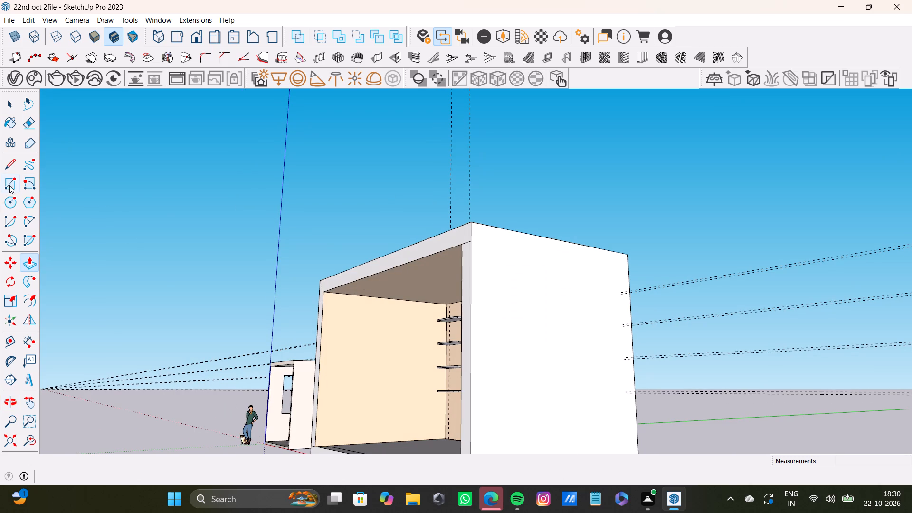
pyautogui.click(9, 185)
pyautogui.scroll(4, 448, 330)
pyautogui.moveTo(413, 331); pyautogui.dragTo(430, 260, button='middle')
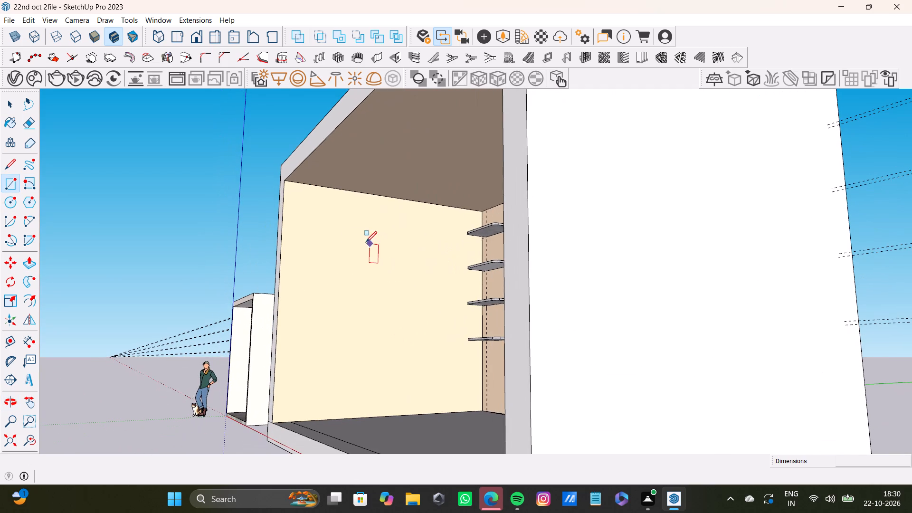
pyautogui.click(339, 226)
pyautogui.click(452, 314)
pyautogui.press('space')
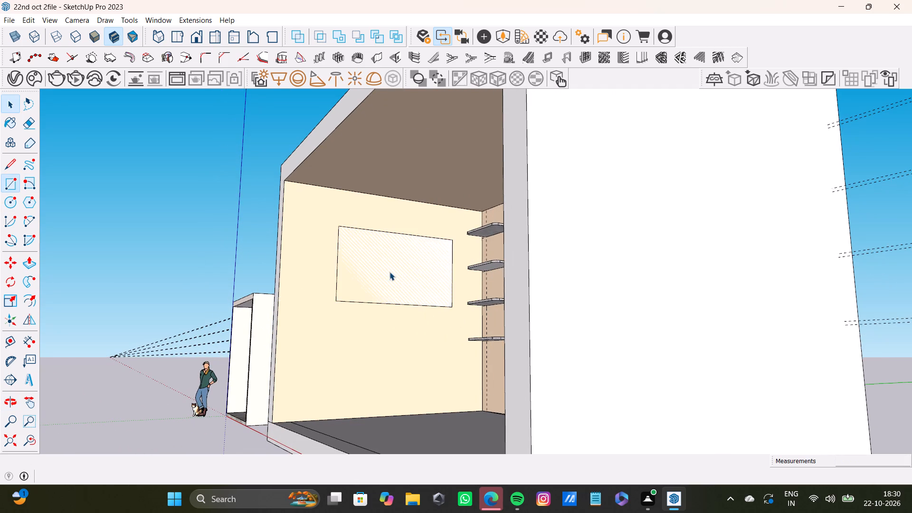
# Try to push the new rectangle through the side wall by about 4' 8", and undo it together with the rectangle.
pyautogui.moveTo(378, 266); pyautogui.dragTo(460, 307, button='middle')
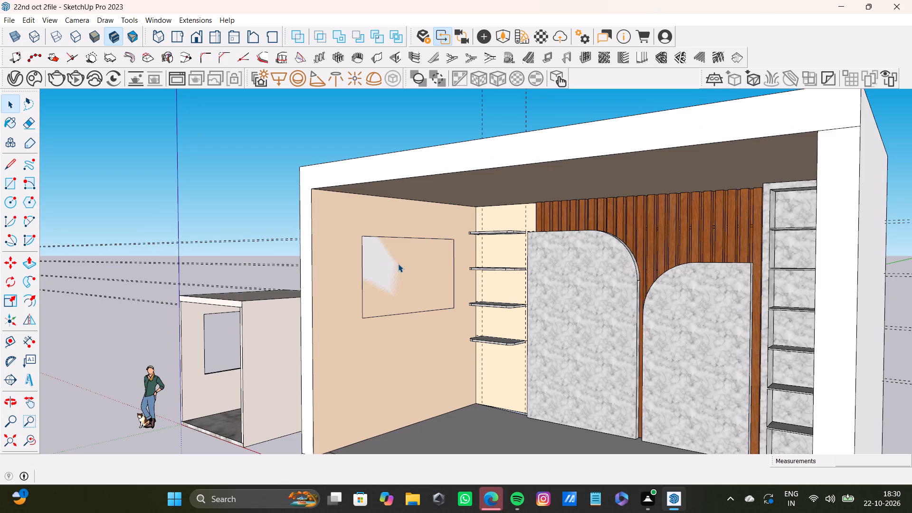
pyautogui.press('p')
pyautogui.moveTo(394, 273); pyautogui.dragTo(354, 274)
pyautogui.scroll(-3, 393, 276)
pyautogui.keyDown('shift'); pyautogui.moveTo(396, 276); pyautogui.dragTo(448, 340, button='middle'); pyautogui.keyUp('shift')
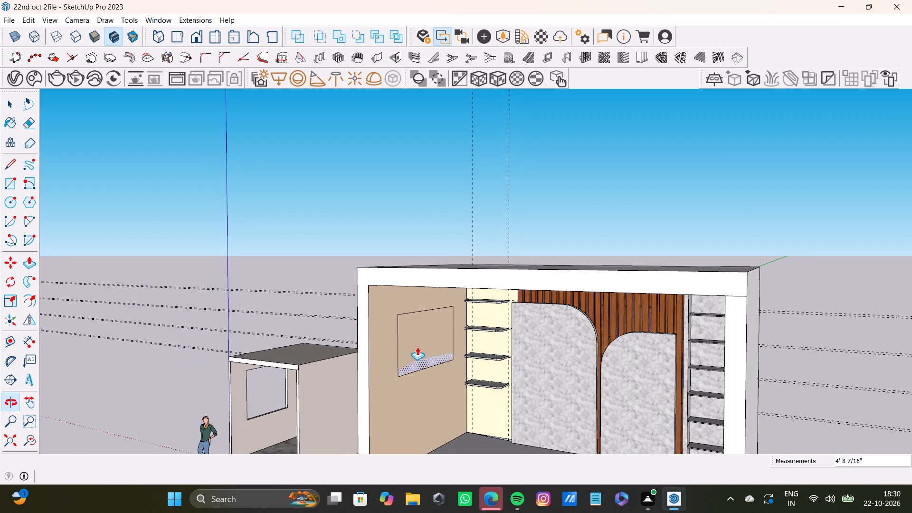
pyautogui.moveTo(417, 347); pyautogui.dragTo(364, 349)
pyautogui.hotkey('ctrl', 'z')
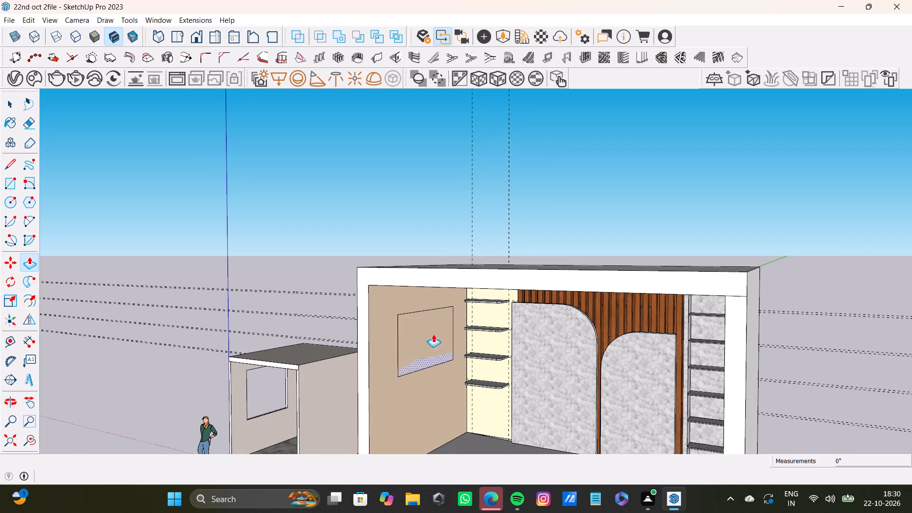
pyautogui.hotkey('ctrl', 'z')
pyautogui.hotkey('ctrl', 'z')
# Open the room group and draw a window rectangle about 8' 4" by 7' on the inner side wall beside the shelves.
pyautogui.press('space')
pyautogui.doubleClick(409, 360)
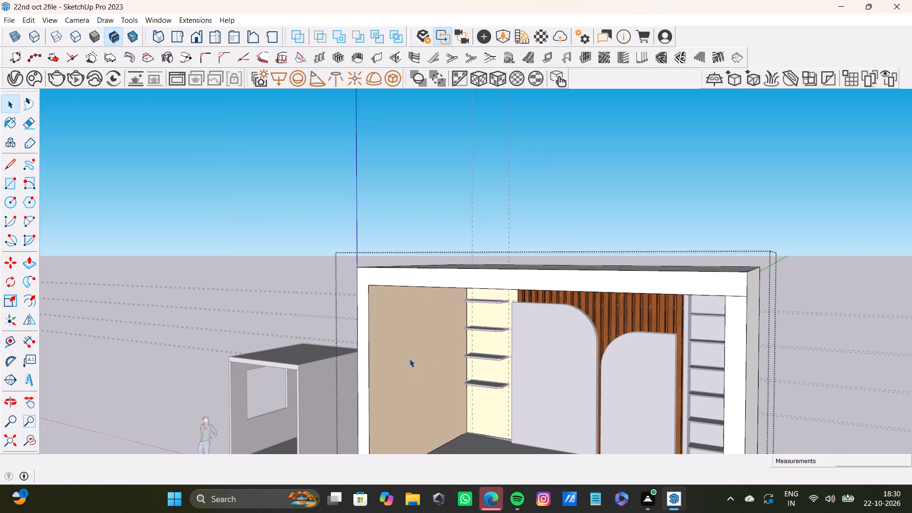
pyautogui.doubleClick(409, 358)
pyautogui.click(9, 180)
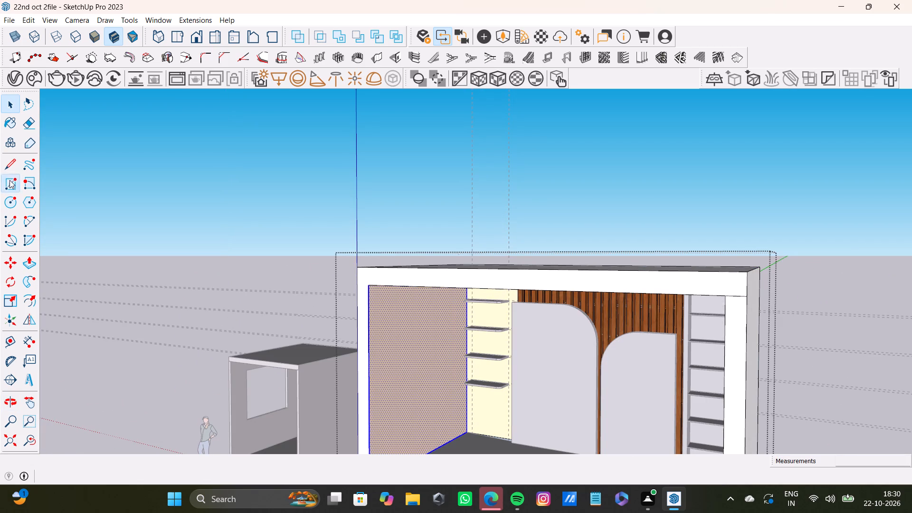
pyautogui.moveTo(360, 376); pyautogui.dragTo(281, 332, button='middle')
pyautogui.moveTo(381, 317); pyautogui.dragTo(386, 317)
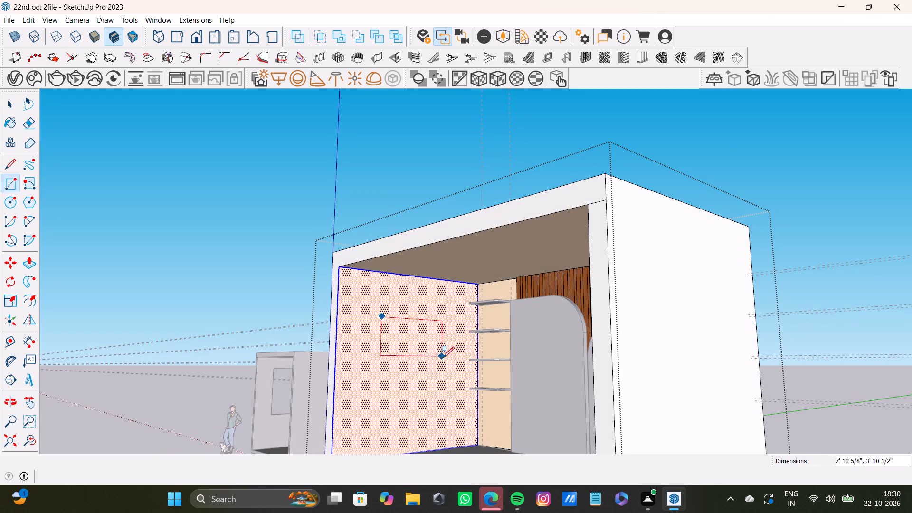
pyautogui.click(445, 385)
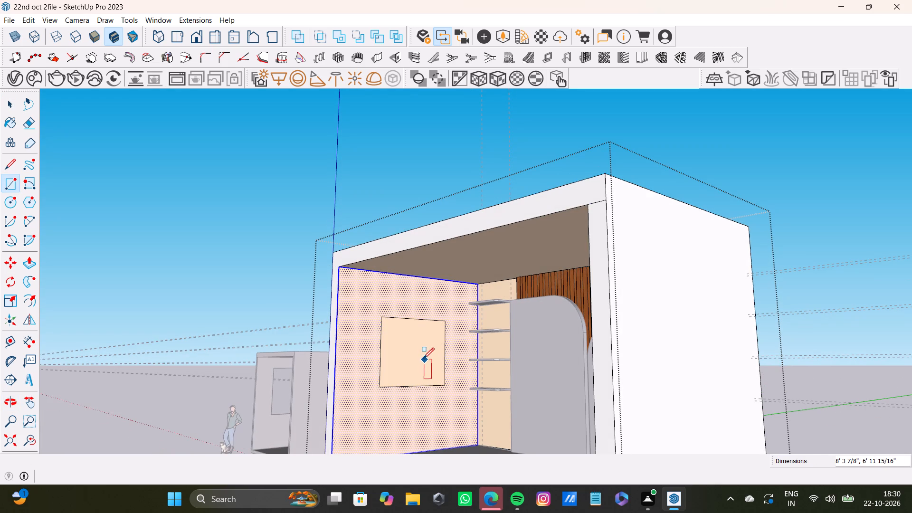
pyautogui.press('space')
# Push the window rectangle about 1' 3 1/2" through the side wall's full thickness to cut the opening.
pyautogui.click(395, 355)
pyautogui.moveTo(395, 355); pyautogui.dragTo(503, 379, button='middle')
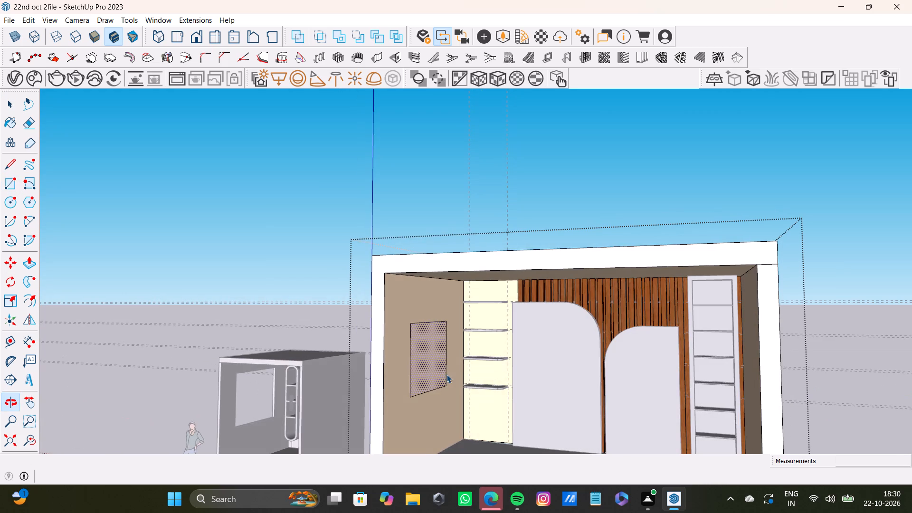
pyautogui.press('p')
pyautogui.moveTo(433, 370); pyautogui.dragTo(372, 389)
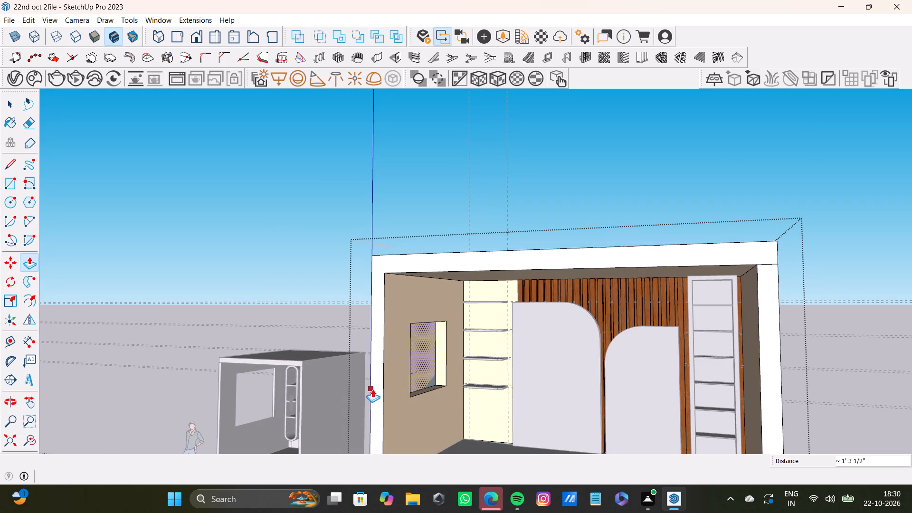
pyautogui.moveTo(372, 389); pyautogui.dragTo(372, 389)
pyautogui.scroll(-4, 391, 395)
pyautogui.moveTo(391, 396); pyautogui.dragTo(531, 401, button='middle')
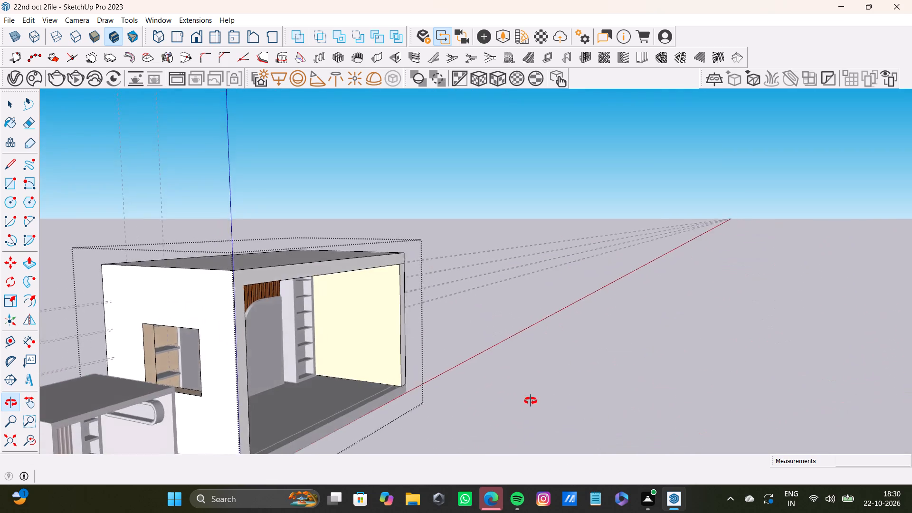
pyautogui.moveTo(531, 401); pyautogui.dragTo(504, 403, button='middle')
pyautogui.press('space')
# Sample 0012_Bisque from the model and paint the window wall's outer face, the roof top and the front frame.
pyautogui.click(2, 122)
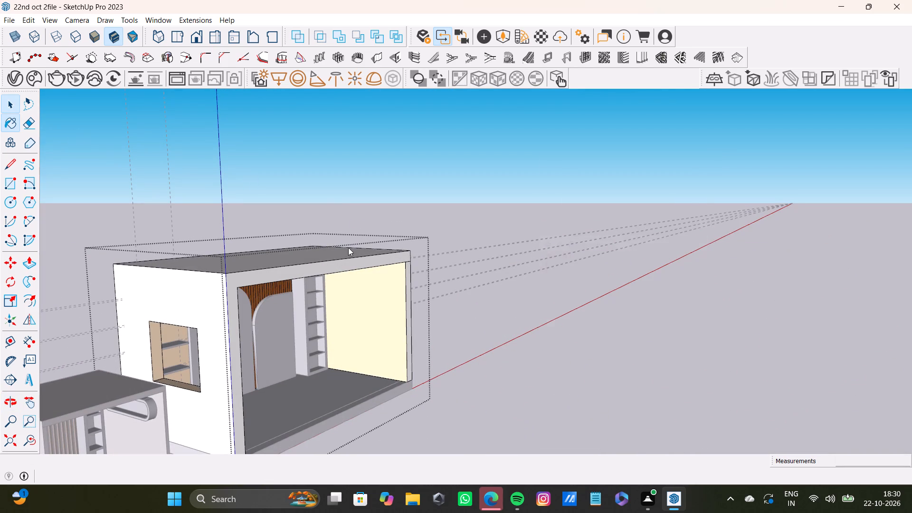
pyautogui.click(710, 219)
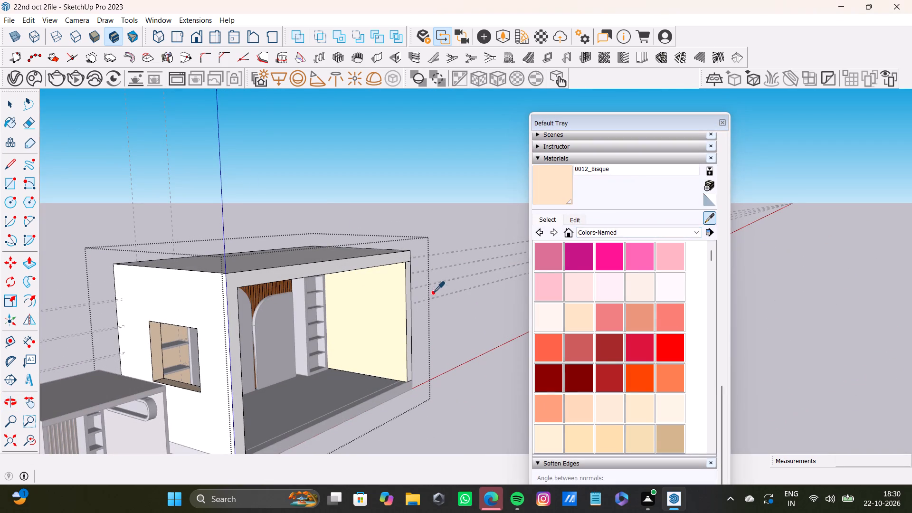
pyautogui.click(408, 294)
pyautogui.click(220, 300)
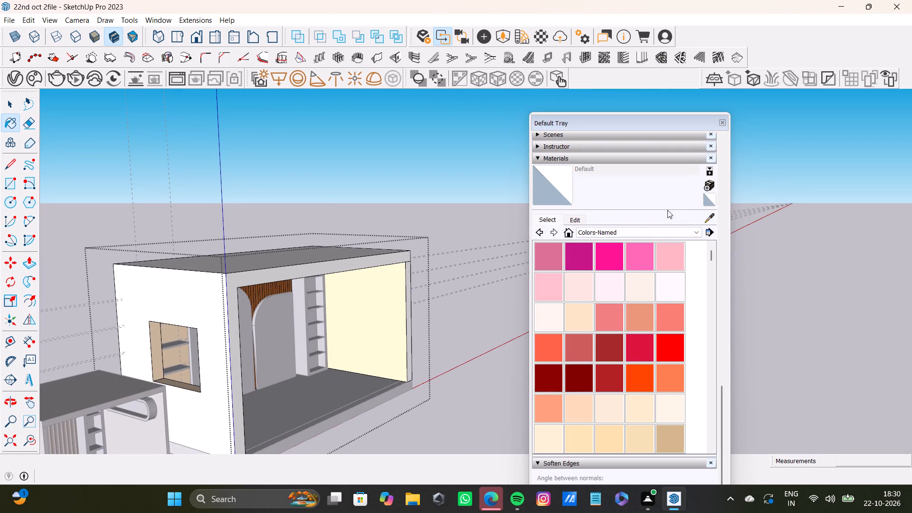
pyautogui.click(712, 218)
pyautogui.click(399, 300)
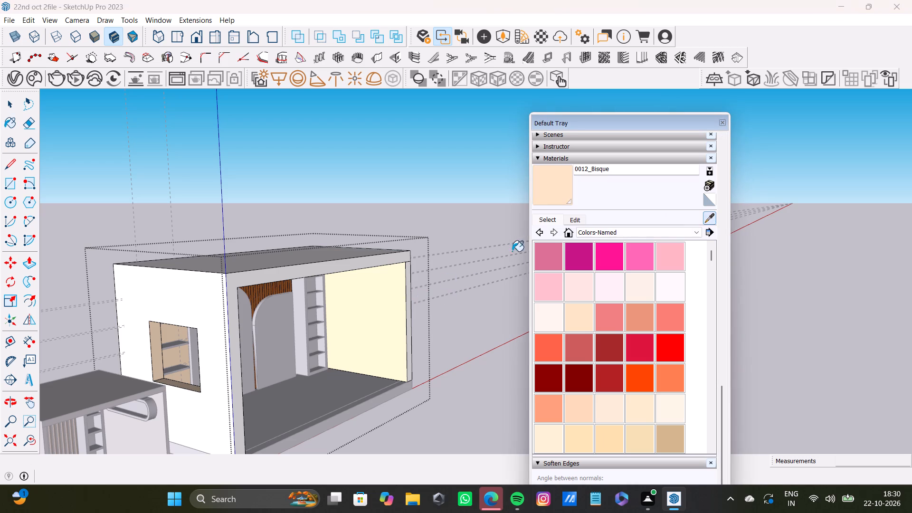
pyautogui.click(542, 183)
pyautogui.click(194, 293)
pyautogui.click(223, 268)
pyautogui.click(249, 278)
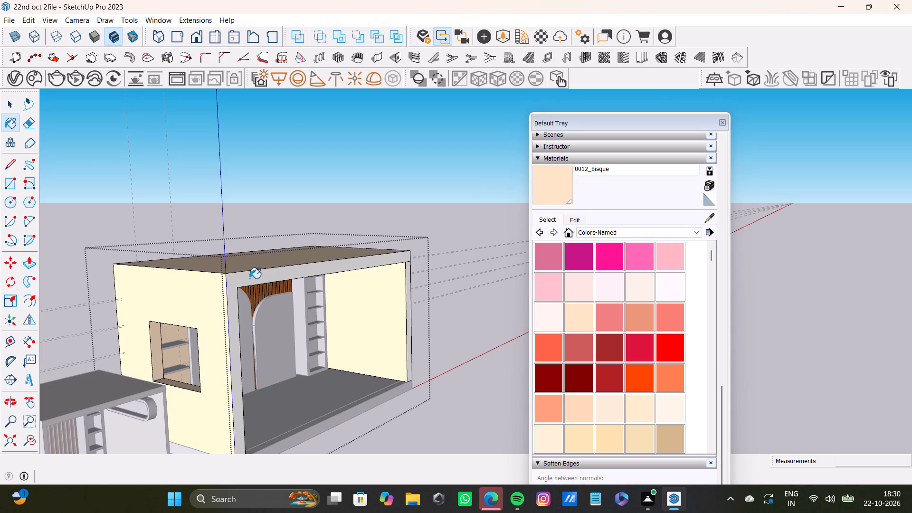
# Paint the outer face of the opposite side wall with 0012_Bisque.
pyautogui.moveTo(429, 348); pyautogui.dragTo(187, 364, button='middle')
pyautogui.keyDown('shift'); pyautogui.moveTo(342, 318); pyautogui.dragTo(122, 362, button='middle'); pyautogui.keyUp('shift')
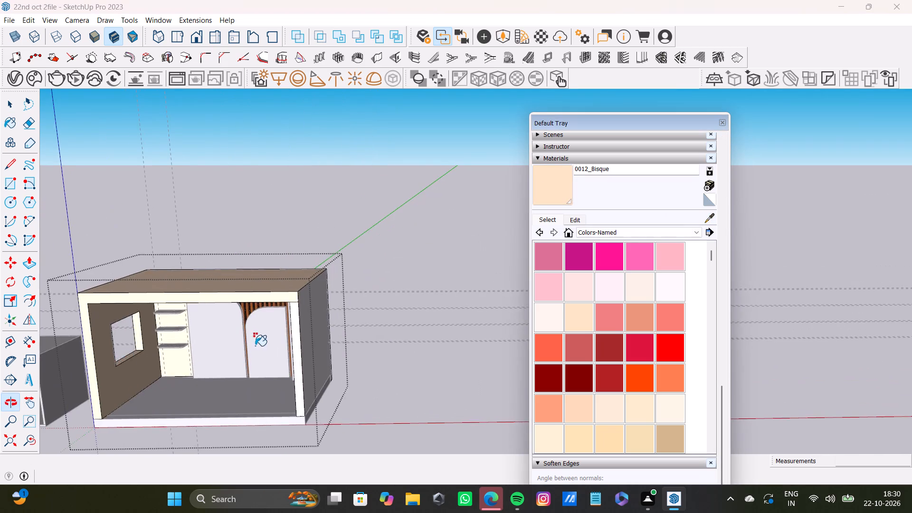
pyautogui.scroll(4, 255, 345)
pyautogui.scroll(1, 298, 353)
pyautogui.click(298, 353)
# Examine the painted room from outside, below and inside, ending close to the window opening.
pyautogui.scroll(-7, 314, 337)
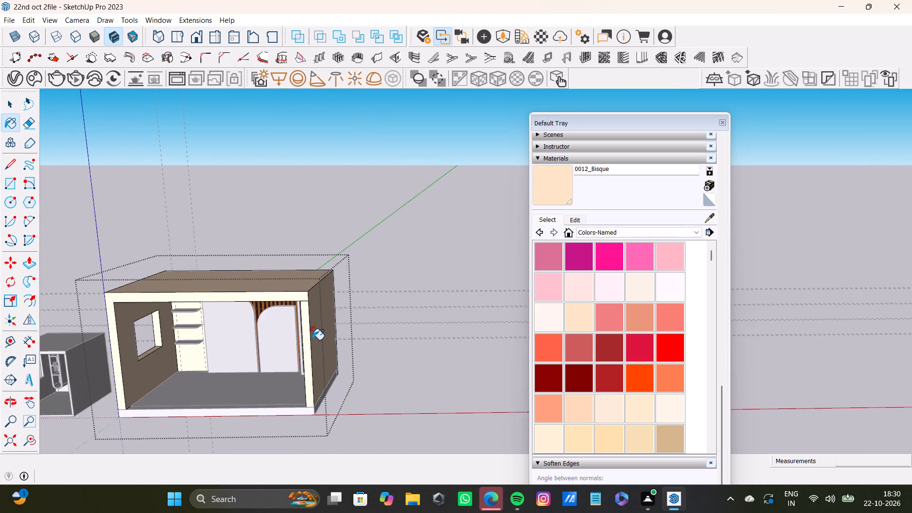
pyautogui.scroll(-6, 313, 340)
pyautogui.scroll(6, 215, 354)
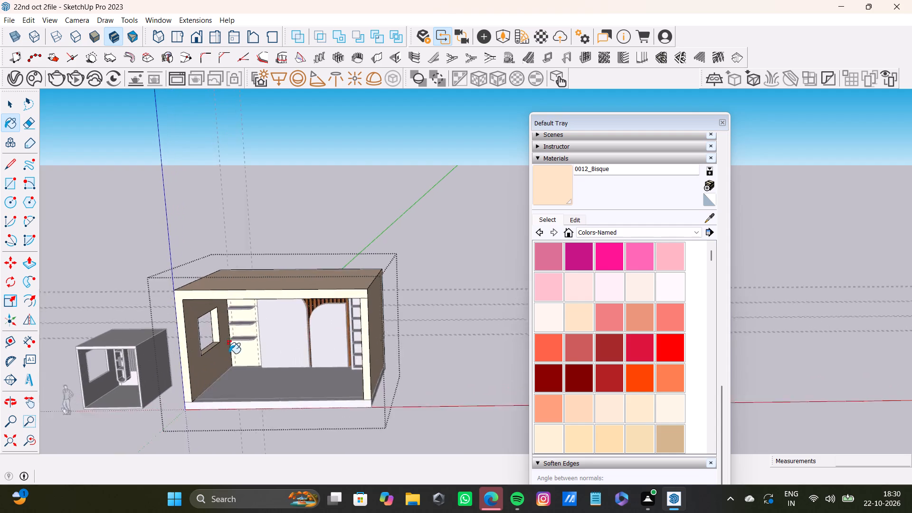
pyautogui.keyDown('shift'); pyautogui.moveTo(242, 352); pyautogui.dragTo(100, 183, button='middle'); pyautogui.keyUp('shift')
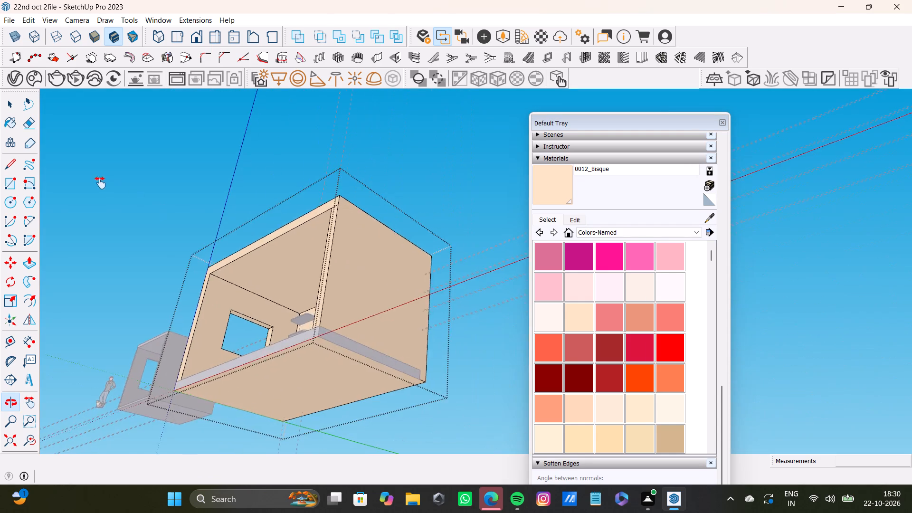
pyautogui.keyDown('shift'); pyautogui.moveTo(100, 183); pyautogui.dragTo(250, 285, button='middle'); pyautogui.keyUp('shift')
pyautogui.keyDown('shift'); pyautogui.scroll(6, 332, 341); pyautogui.keyUp('shift')
pyautogui.moveTo(331, 338); pyautogui.dragTo(304, 348, button='middle')
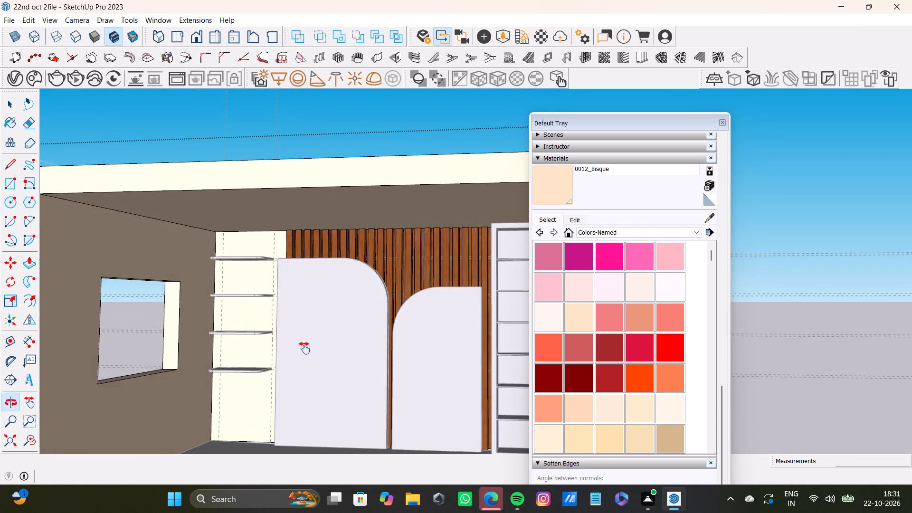
pyautogui.moveTo(304, 348); pyautogui.dragTo(284, 295, button='middle')
pyautogui.scroll(4, 245, 266)
pyautogui.moveTo(249, 263); pyautogui.dragTo(188, 273, button='middle')
pyautogui.scroll(3, 260, 261)
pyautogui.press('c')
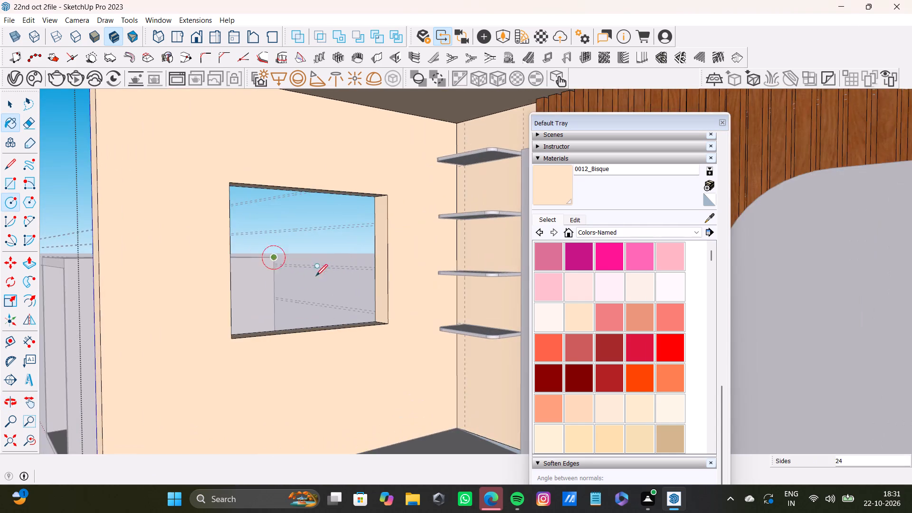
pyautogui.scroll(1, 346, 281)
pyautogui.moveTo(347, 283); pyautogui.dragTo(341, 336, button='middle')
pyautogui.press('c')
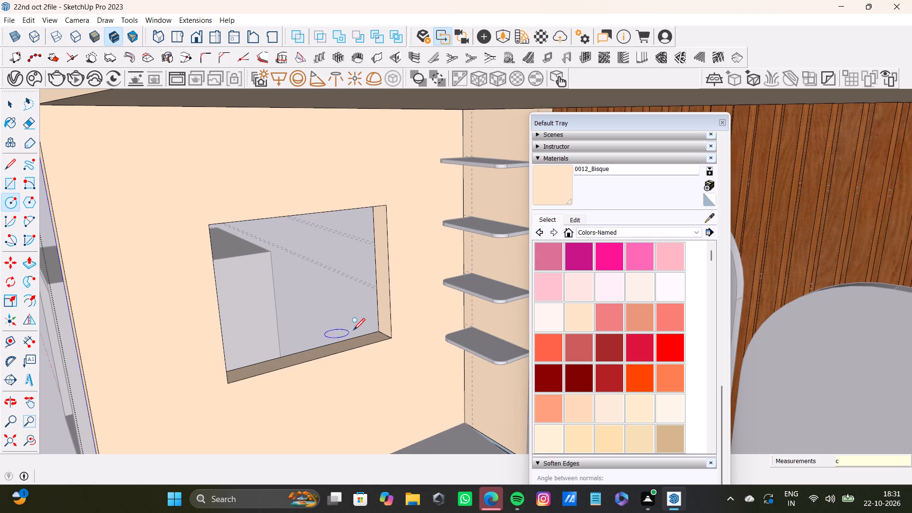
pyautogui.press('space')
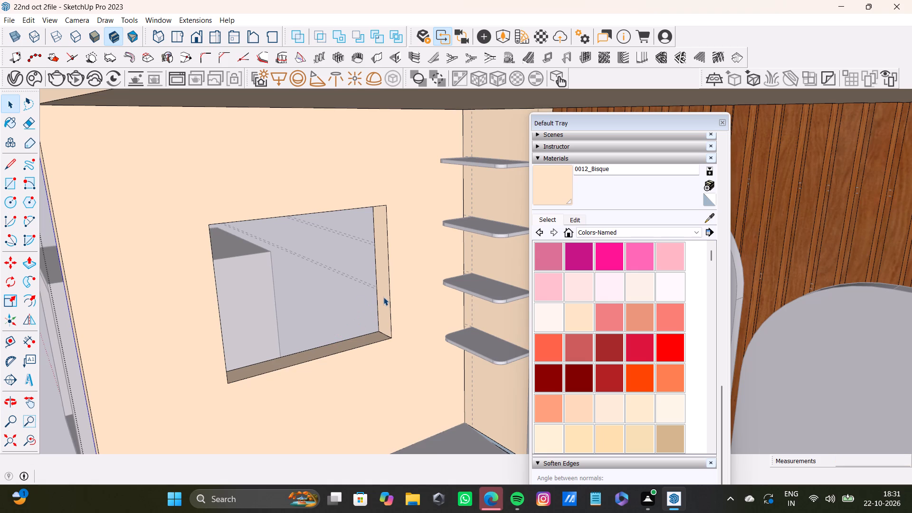
# Push the window opening's jamb nearest the room's open front outward about 1' 2 5/16" to widen the opening.
pyautogui.moveTo(349, 311); pyautogui.dragTo(298, 283, button='middle')
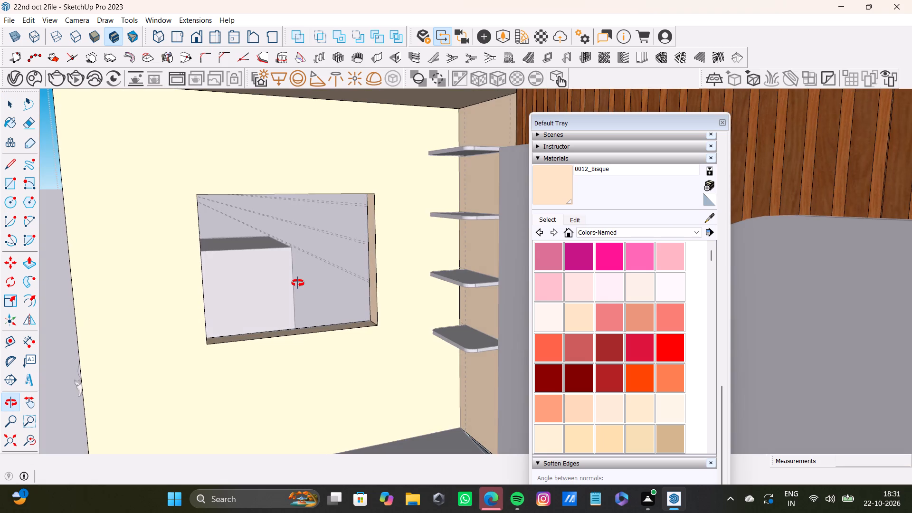
pyautogui.moveTo(298, 283); pyautogui.dragTo(330, 318, button='middle')
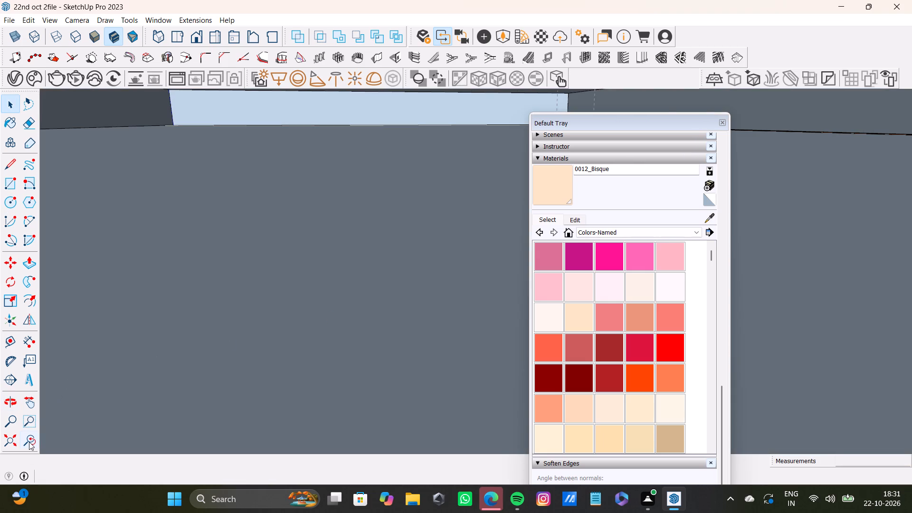
pyautogui.click(28, 440)
pyautogui.click(7, 437)
pyautogui.scroll(4, 338, 287)
pyautogui.keyDown('shift'); pyautogui.moveTo(327, 226); pyautogui.dragTo(295, 292, button='middle'); pyautogui.keyUp('shift')
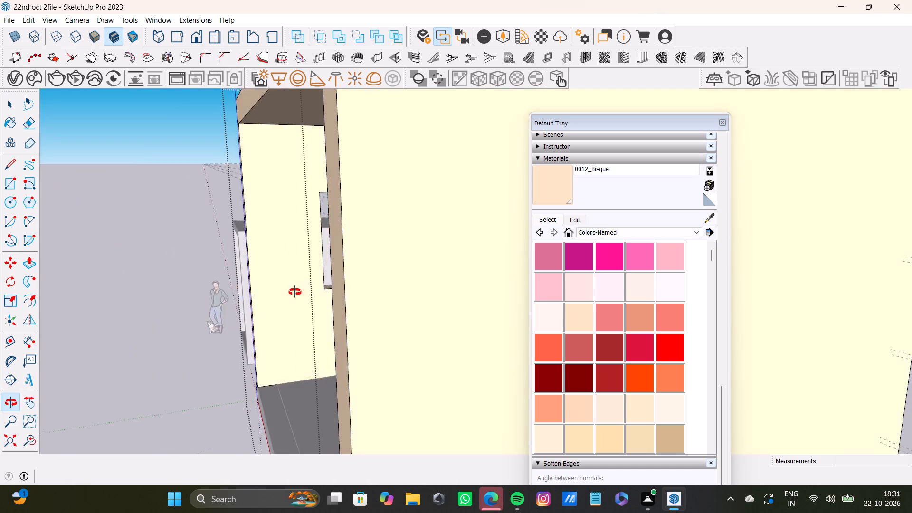
pyautogui.keyDown('shift'); pyautogui.moveTo(295, 292); pyautogui.dragTo(361, 291, button='middle'); pyautogui.keyUp('shift')
pyautogui.scroll(12, 352, 277)
pyautogui.moveTo(353, 271); pyautogui.dragTo(263, 280, button='middle')
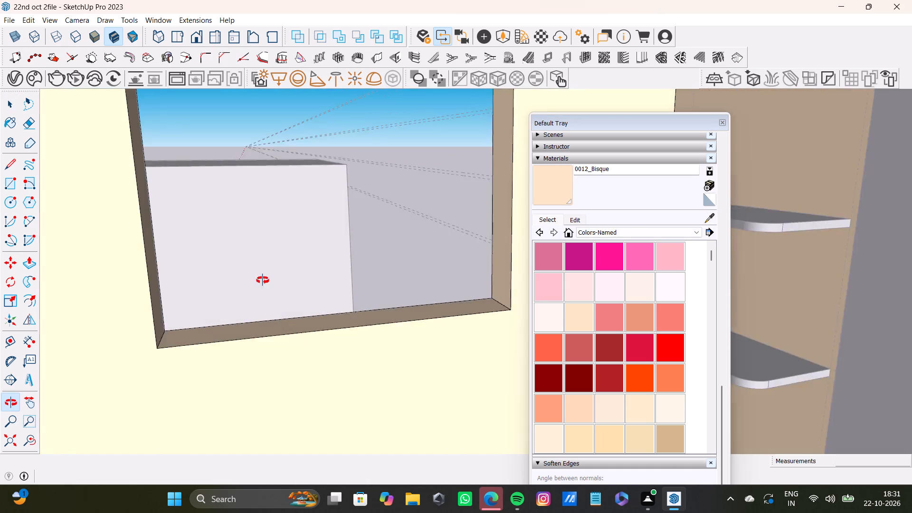
pyautogui.moveTo(263, 280); pyautogui.dragTo(222, 301, button='middle')
pyautogui.click(117, 328)
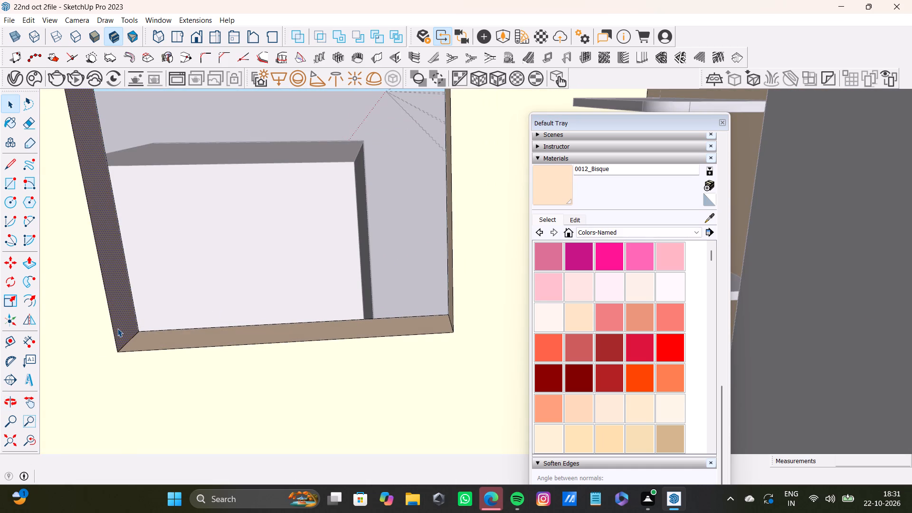
pyautogui.press('p')
pyautogui.moveTo(117, 328); pyautogui.dragTo(65, 324)
pyautogui.scroll(-4, 103, 340)
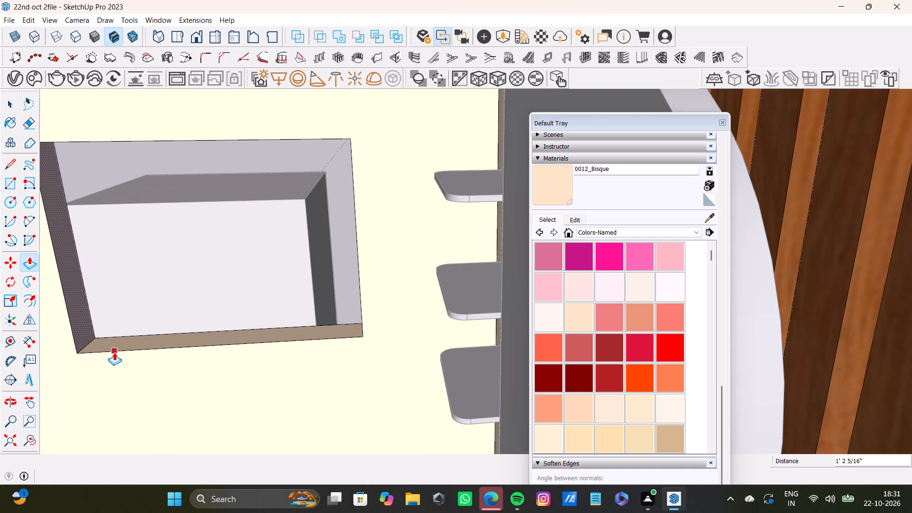
# Push the window opening's top face upward about 1' 8 1/2" to make the opening taller.
pyautogui.moveTo(131, 346); pyautogui.dragTo(254, 338, button='middle')
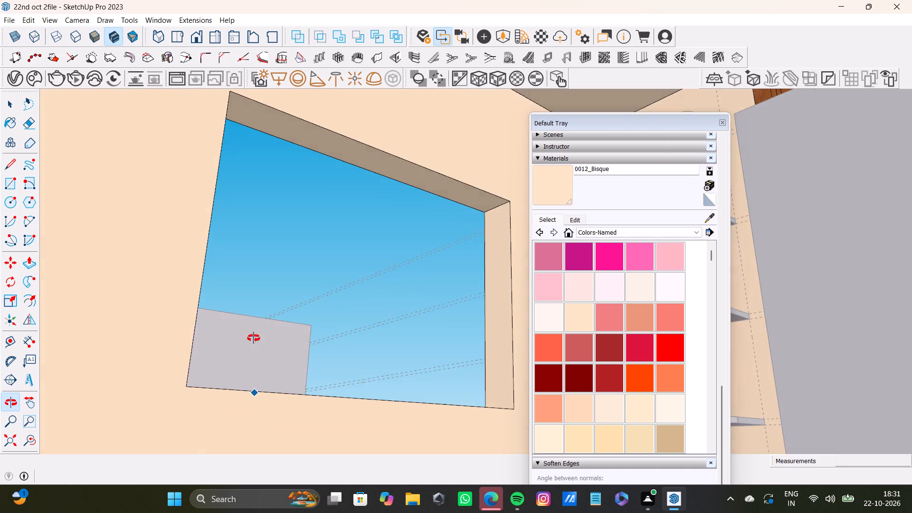
pyautogui.moveTo(254, 338); pyautogui.dragTo(265, 339, button='middle')
pyautogui.press('space')
pyautogui.click(327, 162)
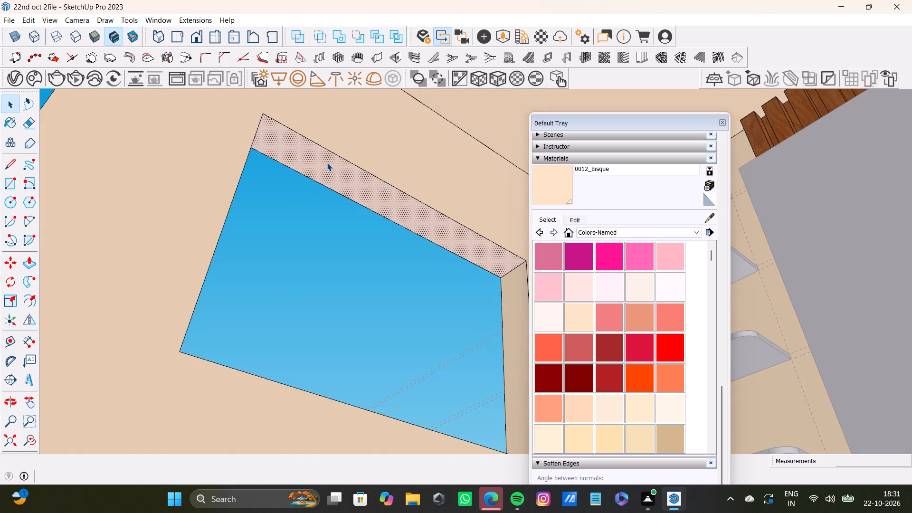
pyautogui.press('p')
pyautogui.moveTo(327, 162); pyautogui.dragTo(328, 121)
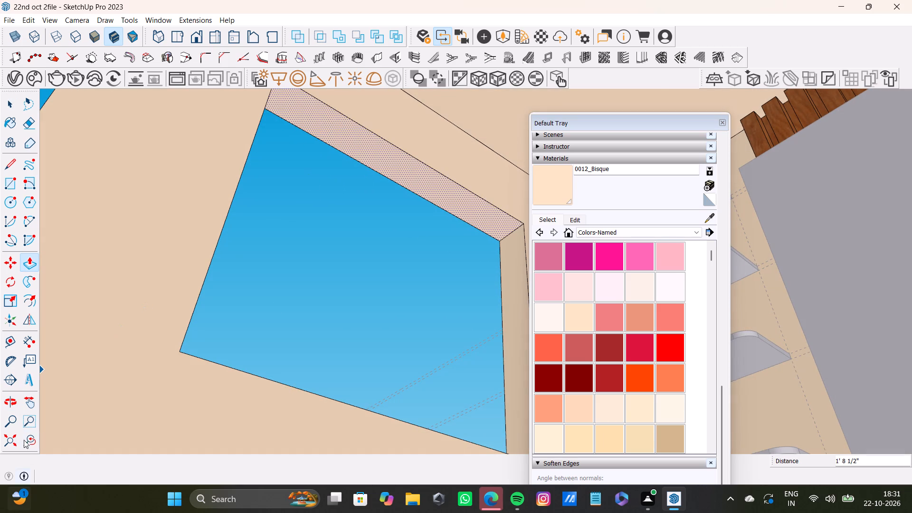
# Examine the enlarged window opening and the whole room from the open front.
pyautogui.click(26, 437)
pyautogui.click(0, 428)
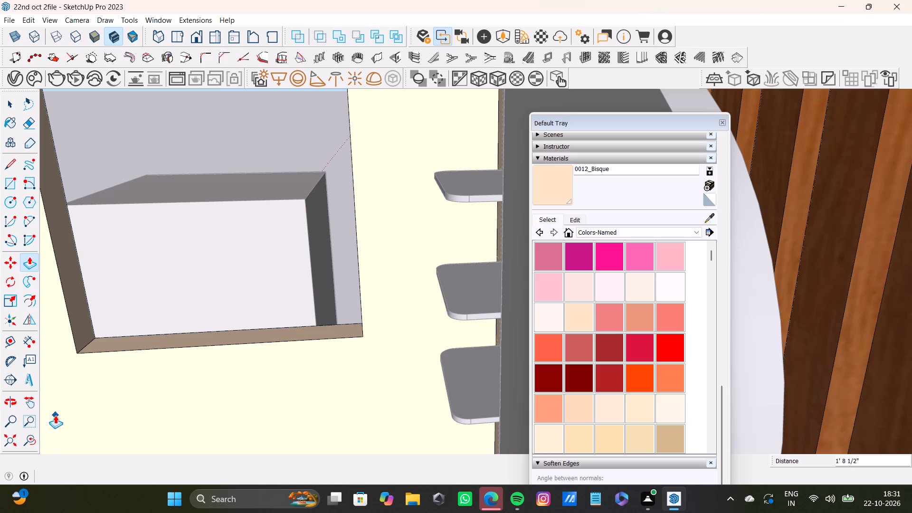
pyautogui.click(28, 444)
pyautogui.click(8, 437)
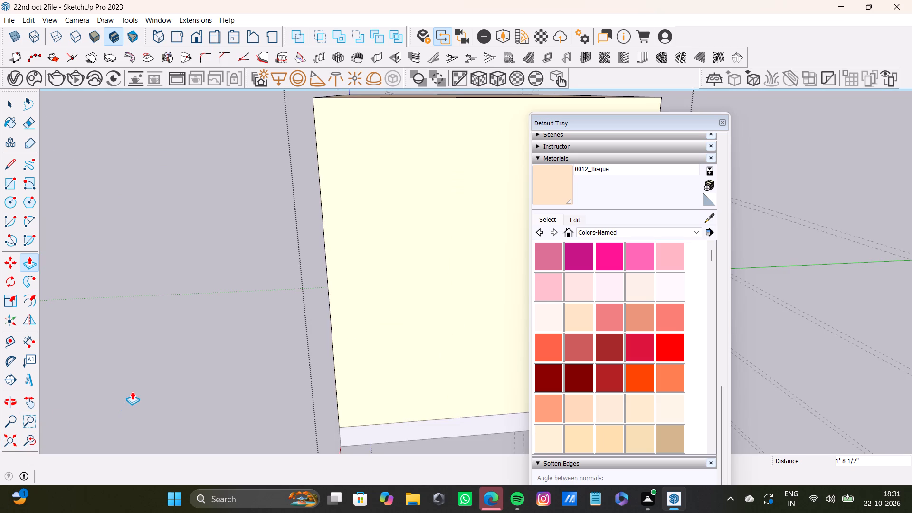
pyautogui.click(31, 438)
pyautogui.click(0, 439)
pyautogui.click(16, 444)
pyautogui.moveTo(321, 370); pyautogui.dragTo(625, 376, button='middle')
pyautogui.scroll(-7, 509, 343)
pyautogui.keyDown('shift'); pyautogui.moveTo(402, 323); pyautogui.dragTo(410, 264, button='middle'); pyautogui.keyUp('shift')
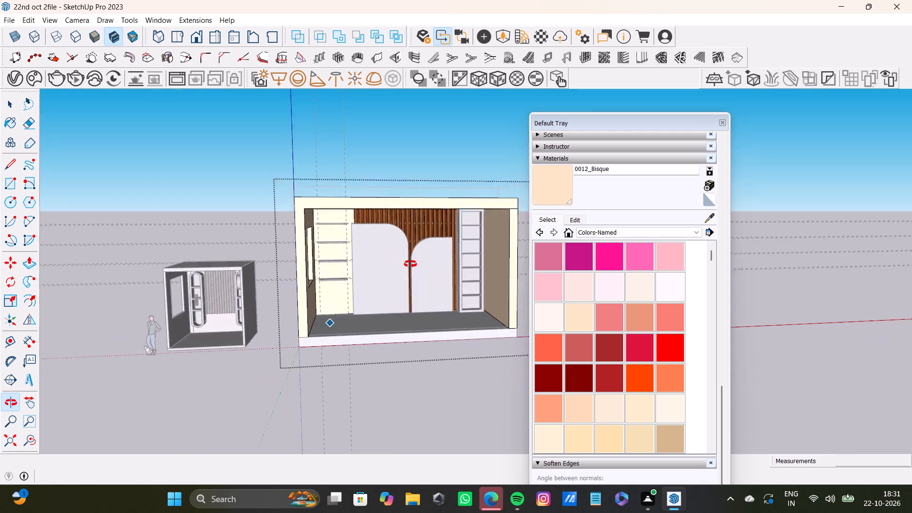
pyautogui.keyDown('shift'); pyautogui.moveTo(410, 264); pyautogui.dragTo(370, 260, button='middle'); pyautogui.keyUp('shift')
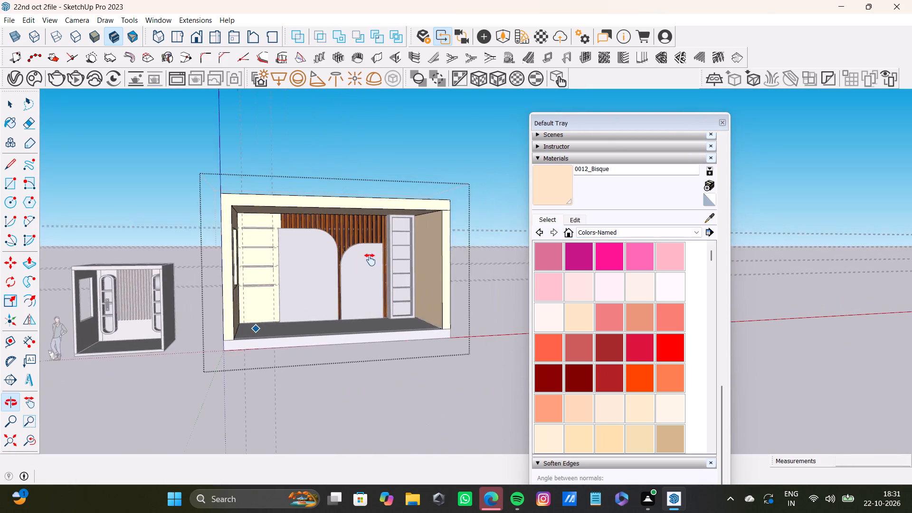
pyautogui.keyDown('shift'); pyautogui.moveTo(370, 260); pyautogui.dragTo(328, 275, button='middle'); pyautogui.keyUp('shift')
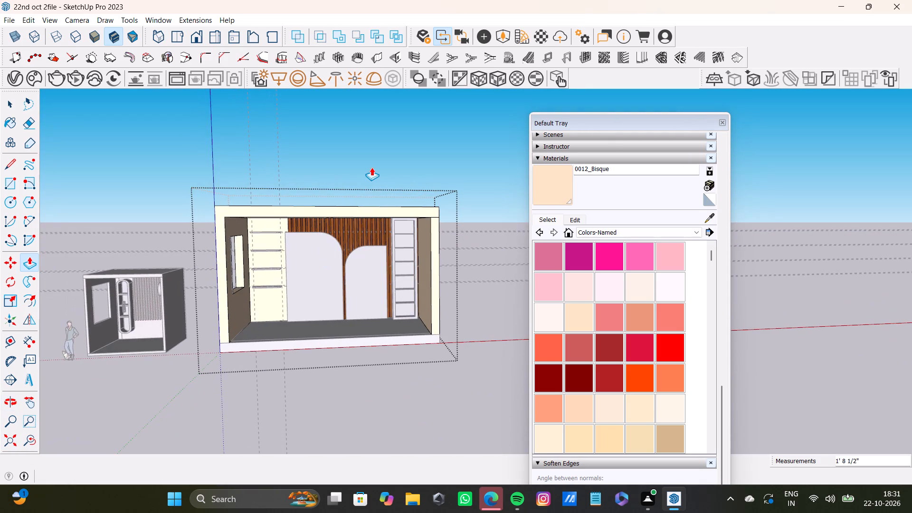
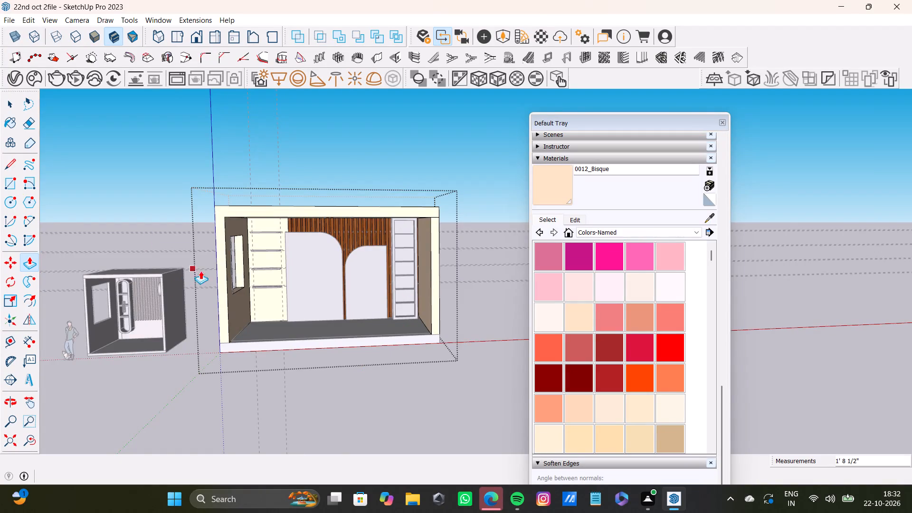
# Leave the Push/Pull tool and close the room group that is open for editing.
pyautogui.scroll(12, 241, 267)
pyautogui.scroll(-10, 293, 260)
pyautogui.moveTo(328, 296); pyautogui.dragTo(236, 299, button='middle')
pyautogui.press('space')
pyautogui.click(362, 130)
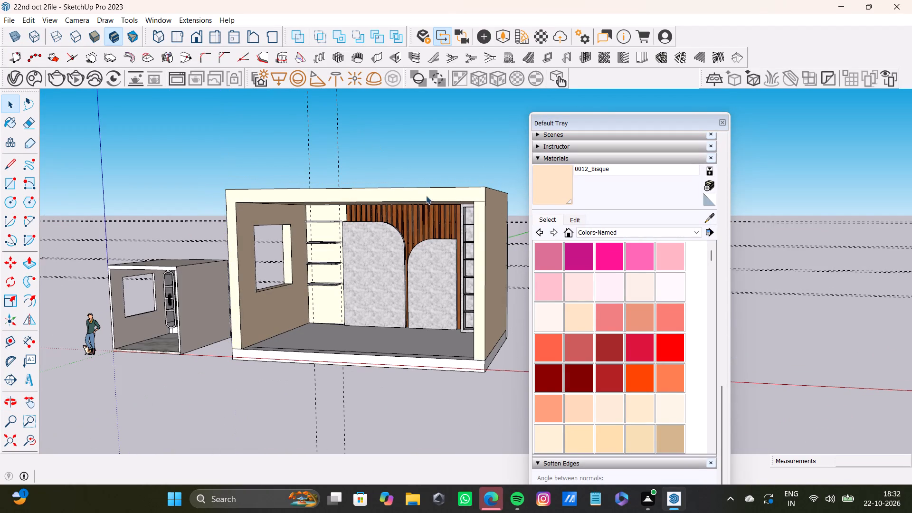
# Copy the front outline edges of the larger arched marble panel 1" back toward the slatted wall, along the green axis.
pyautogui.scroll(3, 377, 261)
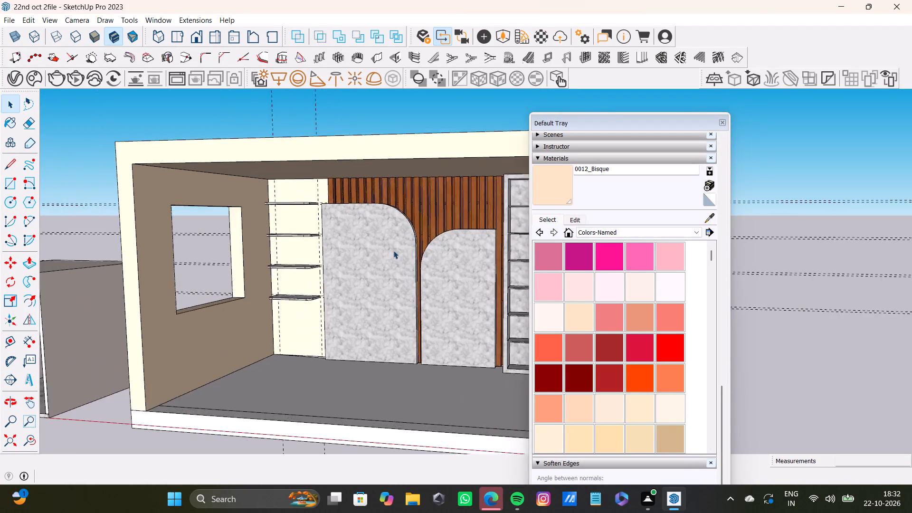
pyautogui.scroll(14, 393, 250)
pyautogui.moveTo(390, 197); pyautogui.dragTo(373, 232, button='middle')
pyautogui.keyDown('shift'); pyautogui.scroll(2, 350, 195); pyautogui.keyUp('shift')
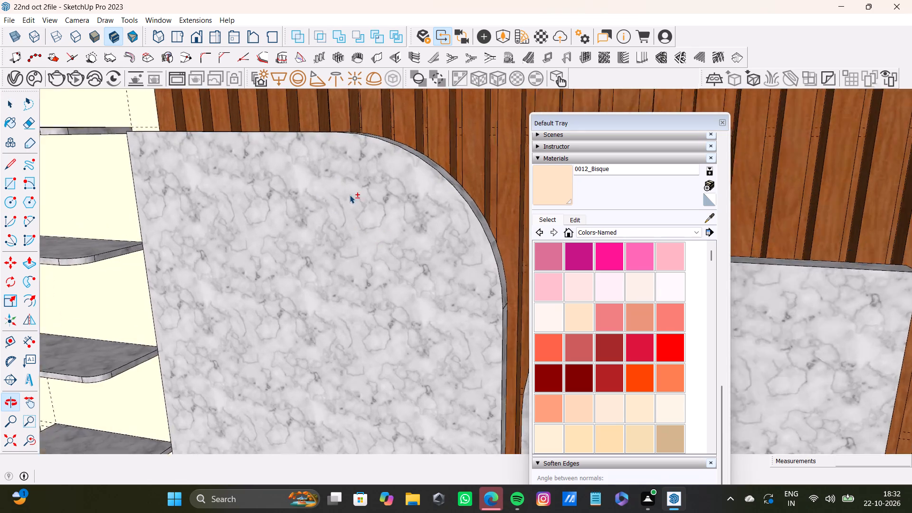
pyautogui.keyDown('shift'); pyautogui.scroll(2, 350, 195); pyautogui.keyUp('shift')
pyautogui.keyDown('shift'); pyautogui.moveTo(343, 190); pyautogui.dragTo(300, 282, button='middle'); pyautogui.keyUp('shift')
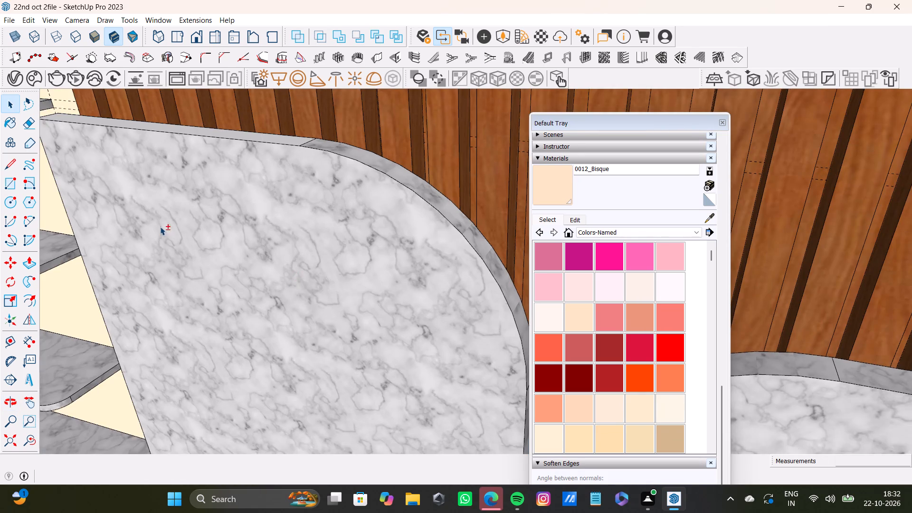
pyautogui.keyDown('shift'); pyautogui.scroll(6, 230, 155); pyautogui.keyUp('shift')
pyautogui.keyDown('shift'); pyautogui.click(327, 139); pyautogui.keyUp('shift')
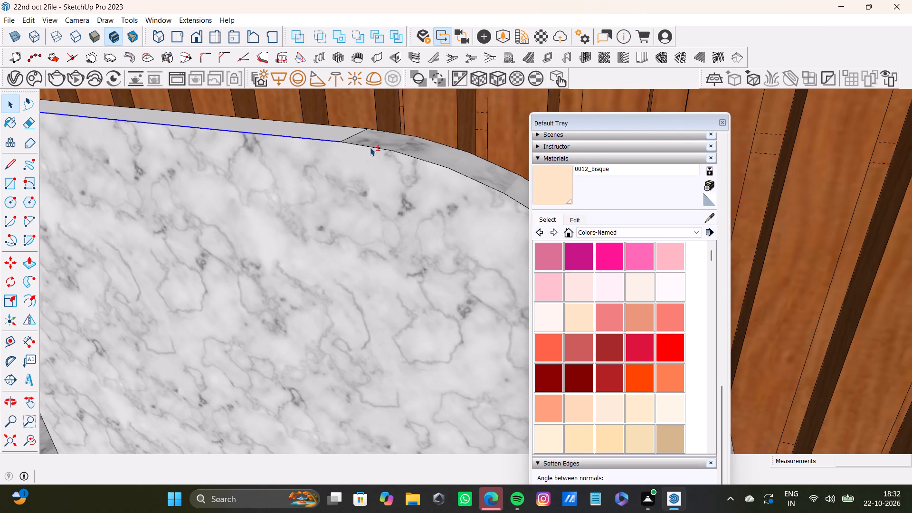
pyautogui.keyDown('shift'); pyautogui.click(374, 148); pyautogui.keyUp('shift')
pyautogui.keyDown('shift'); pyautogui.scroll(-9, 399, 171); pyautogui.keyUp('shift')
pyautogui.keyDown('shift'); pyautogui.moveTo(399, 226); pyautogui.dragTo(325, 176, button='middle'); pyautogui.keyUp('shift')
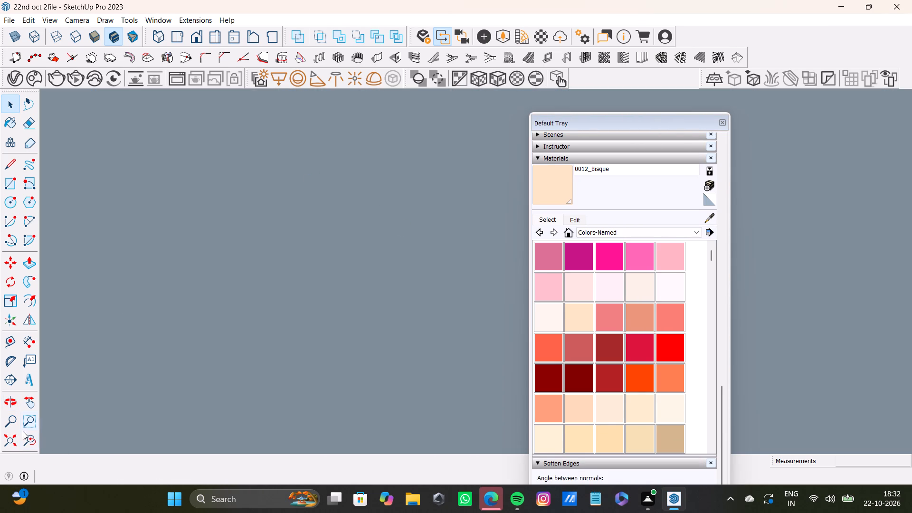
pyautogui.keyDown('shift'); pyautogui.click(31, 443); pyautogui.keyUp('shift')
pyautogui.keyDown('shift'); pyautogui.click(7, 438); pyautogui.keyUp('shift')
pyautogui.keyDown('shift'); pyautogui.moveTo(447, 336); pyautogui.dragTo(293, 289, button='middle'); pyautogui.keyUp('shift')
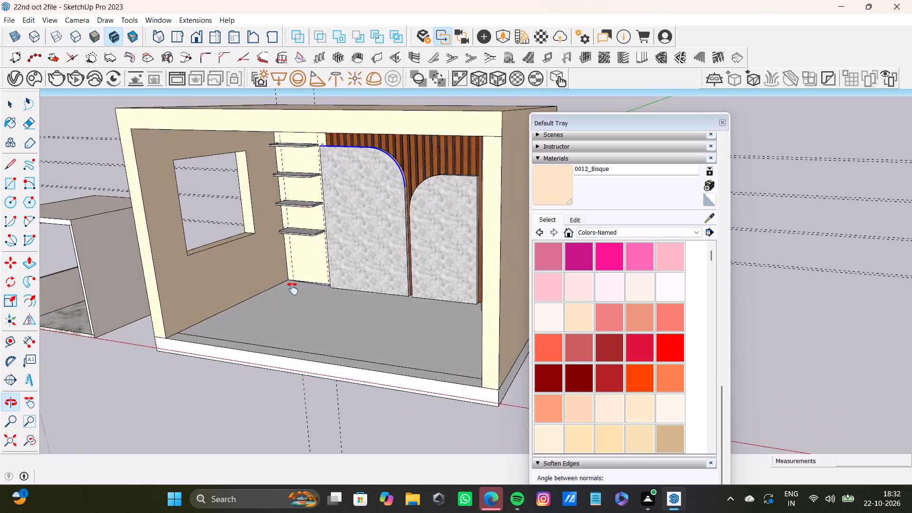
pyautogui.keyDown('shift'); pyautogui.moveTo(293, 289); pyautogui.dragTo(298, 325, button='middle'); pyautogui.keyUp('shift')
pyautogui.keyDown('shift'); pyautogui.scroll(6, 357, 256); pyautogui.keyUp('shift')
pyautogui.keyDown('shift'); pyautogui.moveTo(440, 241); pyautogui.dragTo(411, 248, button='middle'); pyautogui.keyUp('shift')
pyautogui.keyDown('shift'); pyautogui.scroll(9, 411, 227); pyautogui.keyUp('shift')
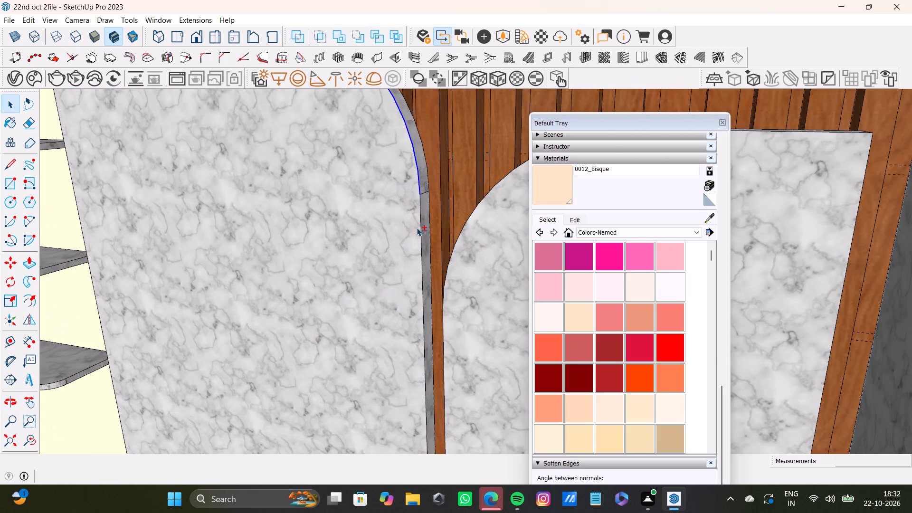
pyautogui.keyDown('shift'); pyautogui.click(421, 237); pyautogui.keyUp('shift')
pyautogui.keyDown('shift'); pyautogui.scroll(-4, 426, 254); pyautogui.keyUp('shift')
pyautogui.keyDown('shift'); pyautogui.moveTo(415, 284); pyautogui.dragTo(399, 143, button='middle'); pyautogui.keyUp('shift')
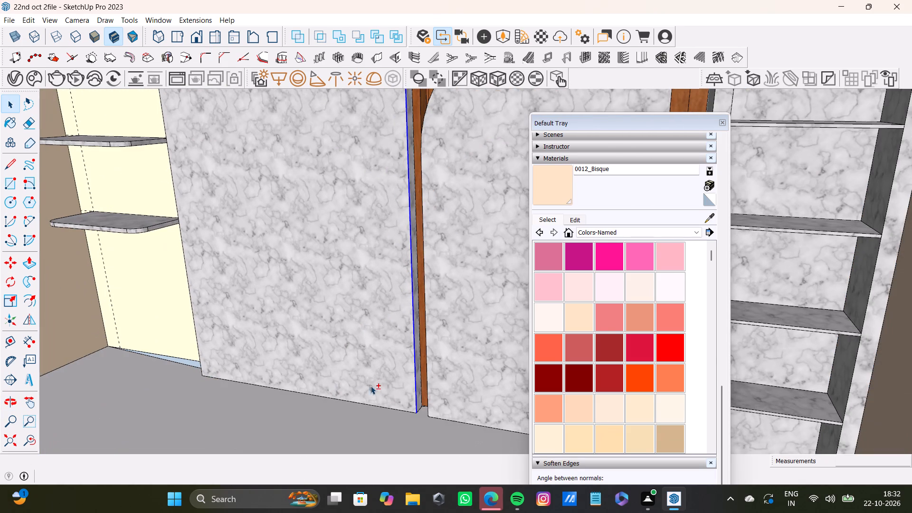
pyautogui.keyDown('shift'); pyautogui.click(406, 410); pyautogui.keyUp('shift')
pyautogui.keyDown('shift'); pyautogui.moveTo(310, 386); pyautogui.dragTo(450, 396, button='middle'); pyautogui.keyUp('shift')
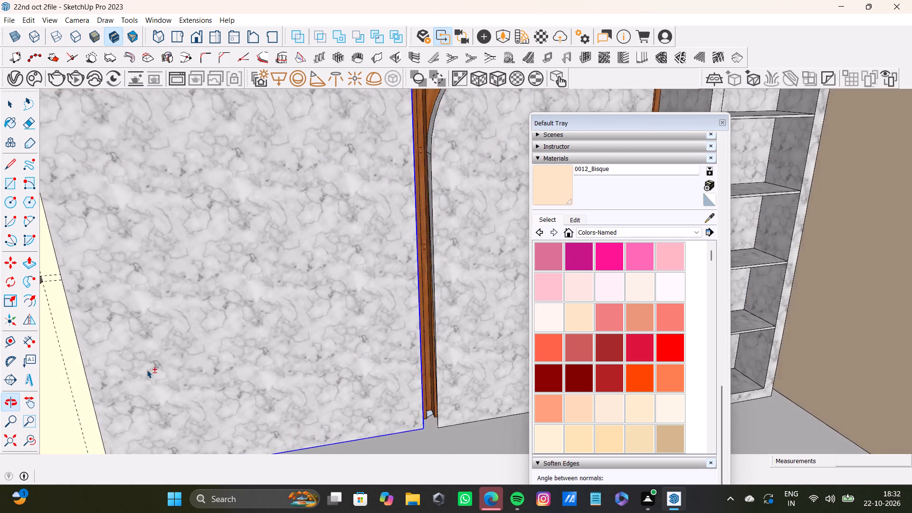
pyautogui.keyDown('shift'); pyautogui.scroll(-3, 147, 369); pyautogui.keyUp('shift')
pyautogui.keyDown('shift'); pyautogui.moveTo(146, 371); pyautogui.dragTo(355, 351, button='middle'); pyautogui.keyUp('shift')
pyautogui.scroll(2, 346, 392)
pyautogui.moveTo(345, 393); pyautogui.dragTo(444, 386, button='middle')
pyautogui.keyDown('shift'); pyautogui.scroll(3, 321, 407); pyautogui.keyUp('shift')
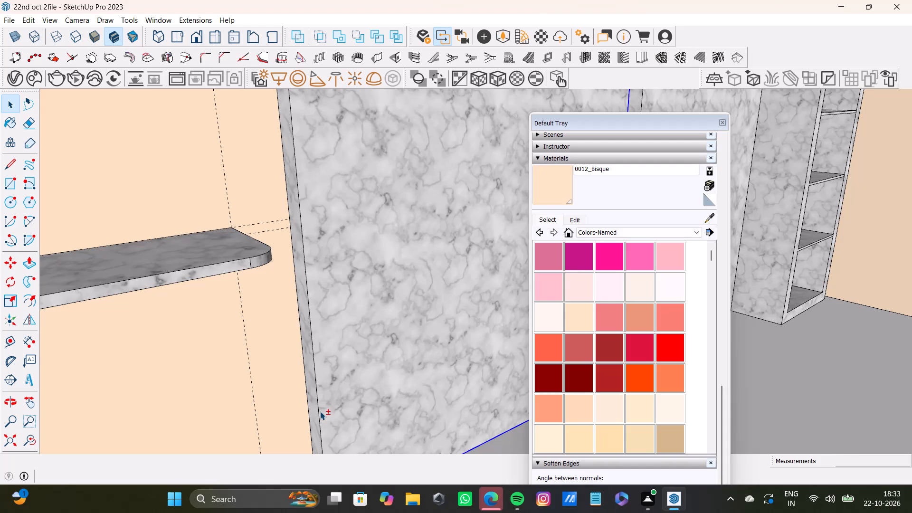
pyautogui.keyDown('shift'); pyautogui.click(321, 420); pyautogui.keyUp('shift')
pyautogui.keyDown('shift'); pyautogui.scroll(-8, 326, 397); pyautogui.keyUp('shift')
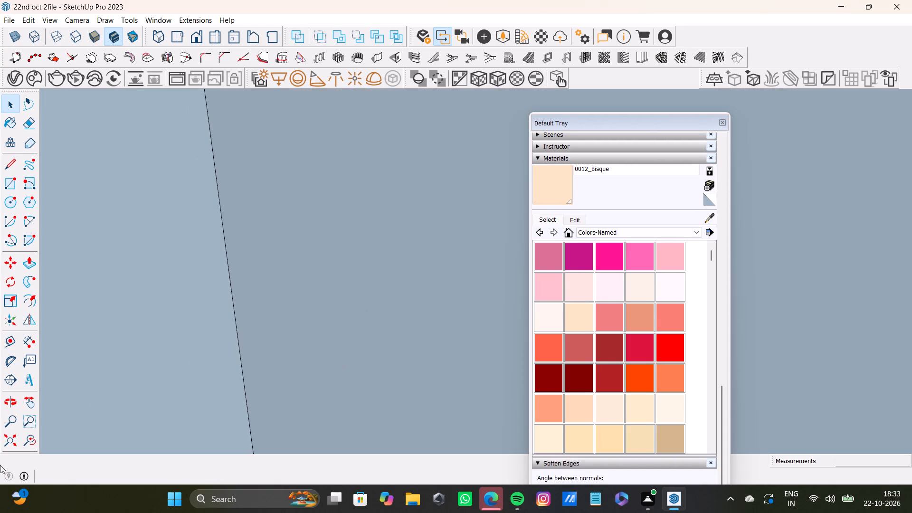
pyautogui.keyDown('shift'); pyautogui.click(38, 439); pyautogui.keyUp('shift')
pyautogui.keyDown('shift'); pyautogui.click(7, 438); pyautogui.keyUp('shift')
pyautogui.keyDown('shift'); pyautogui.moveTo(316, 335); pyautogui.dragTo(97, 343, button='middle'); pyautogui.keyUp('shift')
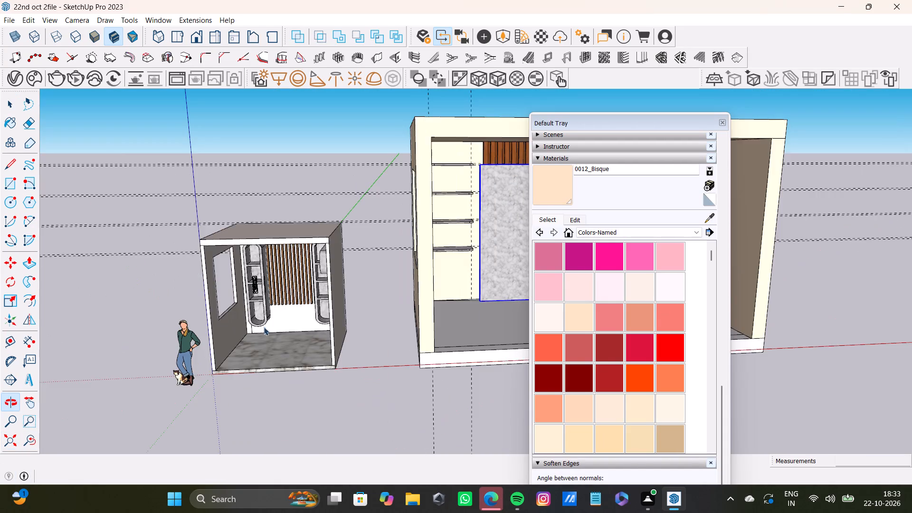
pyautogui.keyDown('shift'); pyautogui.moveTo(493, 295); pyautogui.dragTo(139, 383, button='middle'); pyautogui.keyUp('shift')
pyautogui.keyDown('shift'); pyautogui.scroll(10, 219, 293); pyautogui.keyUp('shift')
pyautogui.keyDown('shift'); pyautogui.moveTo(119, 241); pyautogui.dragTo(79, 236, button='middle'); pyautogui.keyUp('shift')
pyautogui.scroll(11, 97, 233)
pyautogui.moveTo(200, 235); pyautogui.dragTo(79, 237, button='middle')
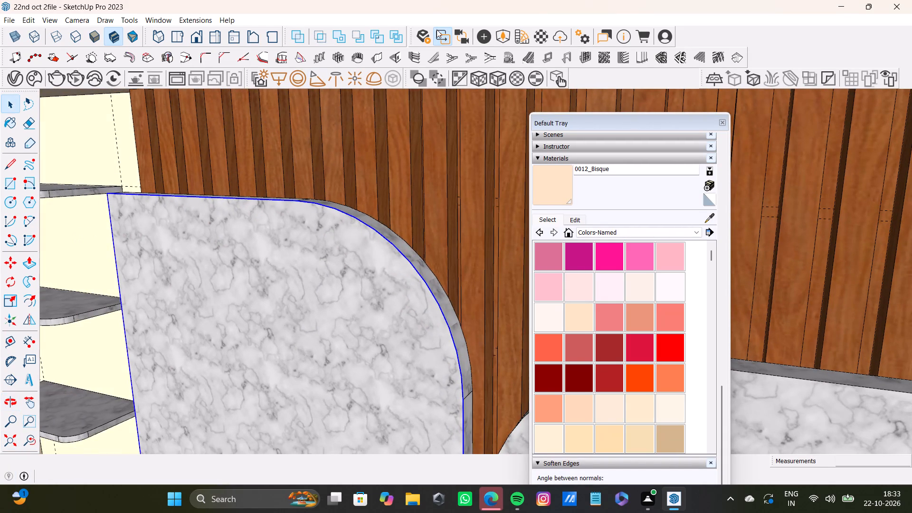
pyautogui.press('m')
pyautogui.moveTo(335, 220); pyautogui.dragTo(306, 237, button='middle')
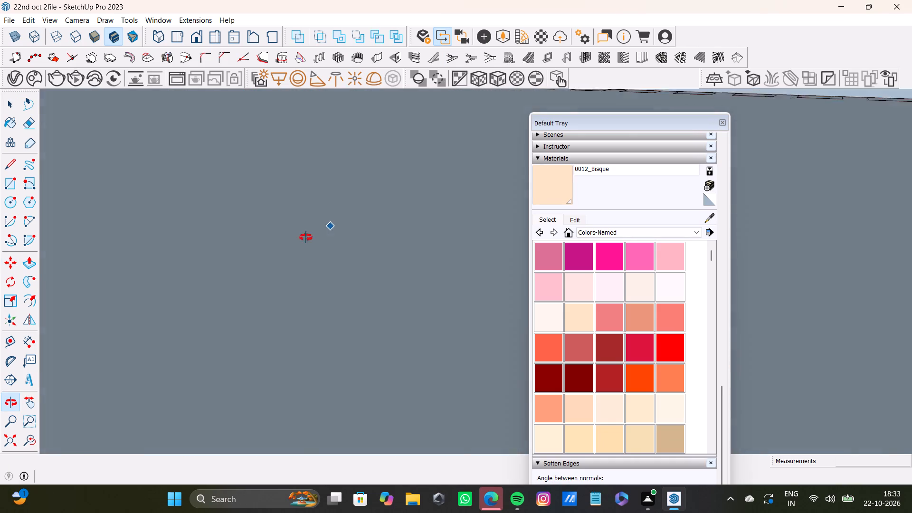
pyautogui.moveTo(306, 237); pyautogui.dragTo(314, 222, button='middle')
pyautogui.scroll(9, 309, 206)
pyautogui.moveTo(302, 203); pyautogui.dragTo(261, 239, button='middle')
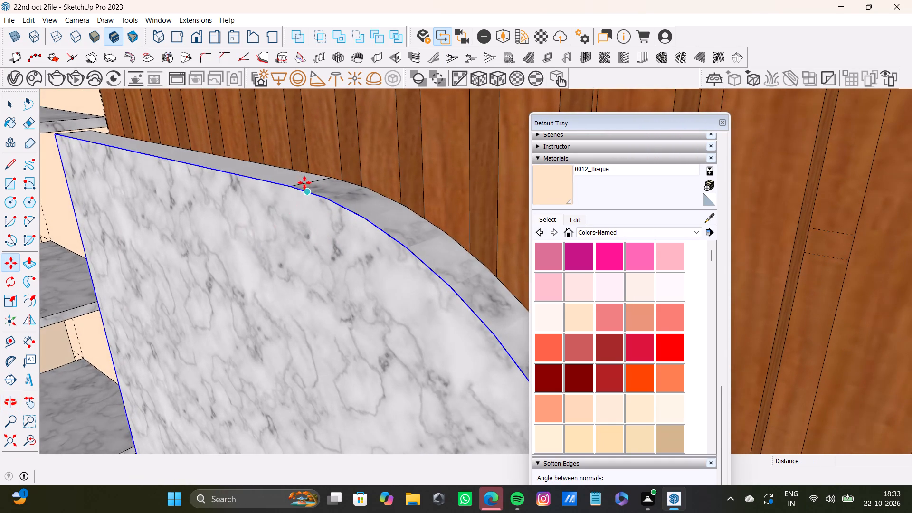
pyautogui.click(293, 189)
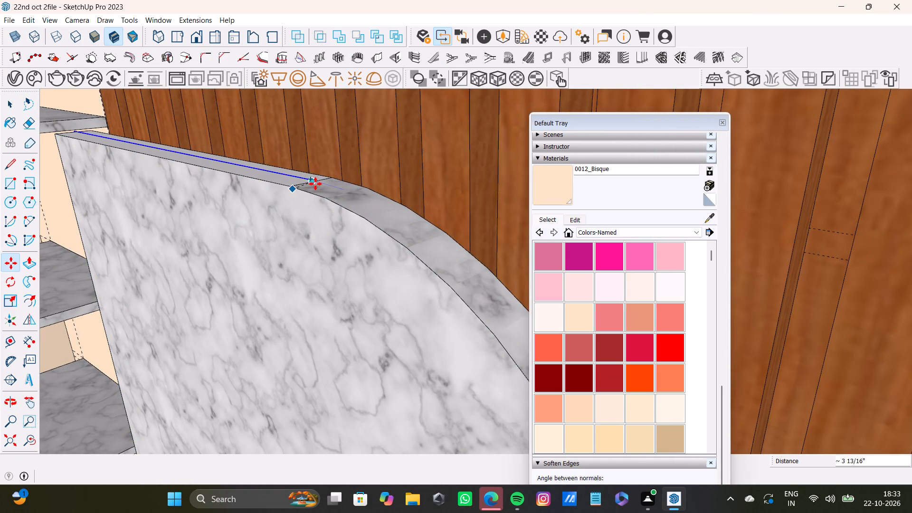
pyautogui.scroll(3, 311, 185)
pyautogui.keyDown('shift'); pyautogui.moveTo(307, 188); pyautogui.dragTo(272, 246, button='middle'); pyautogui.keyUp('shift')
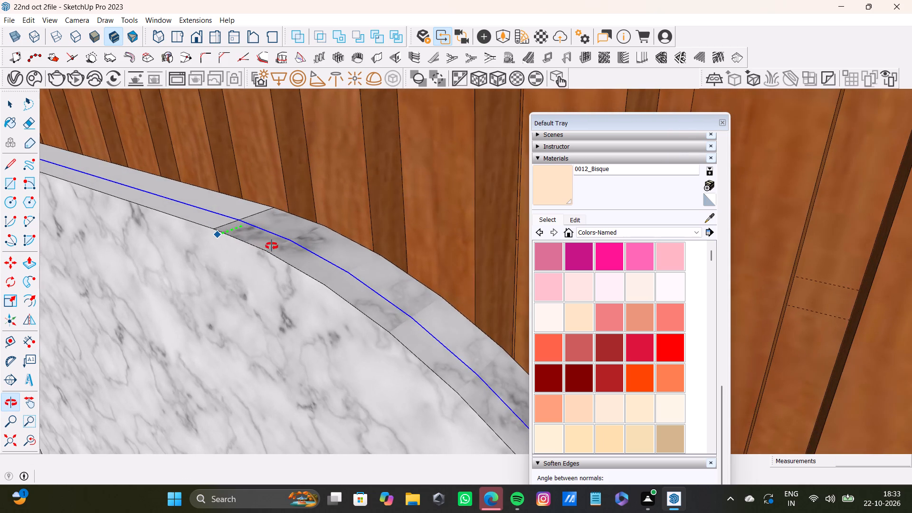
pyautogui.keyDown('shift'); pyautogui.moveTo(272, 246); pyautogui.dragTo(271, 251, button='middle'); pyautogui.keyUp('shift')
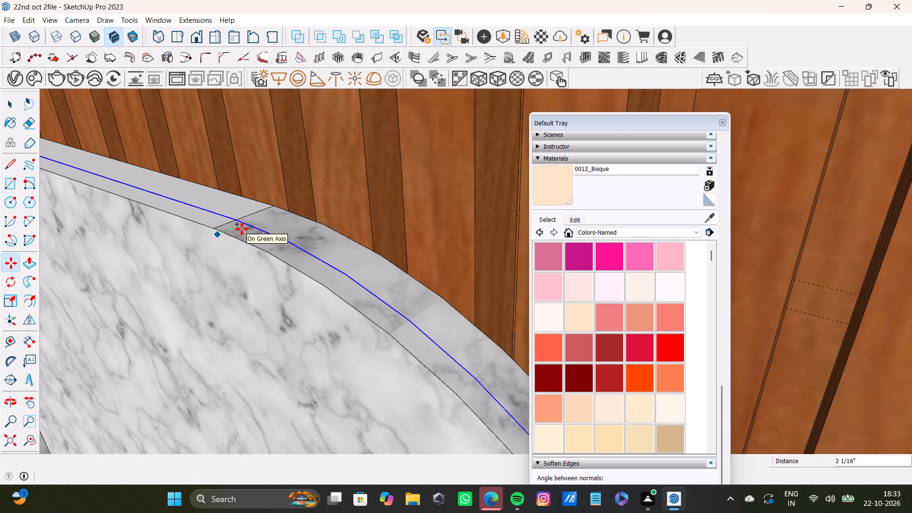
pyautogui.write('1"')
pyautogui.press('Return')
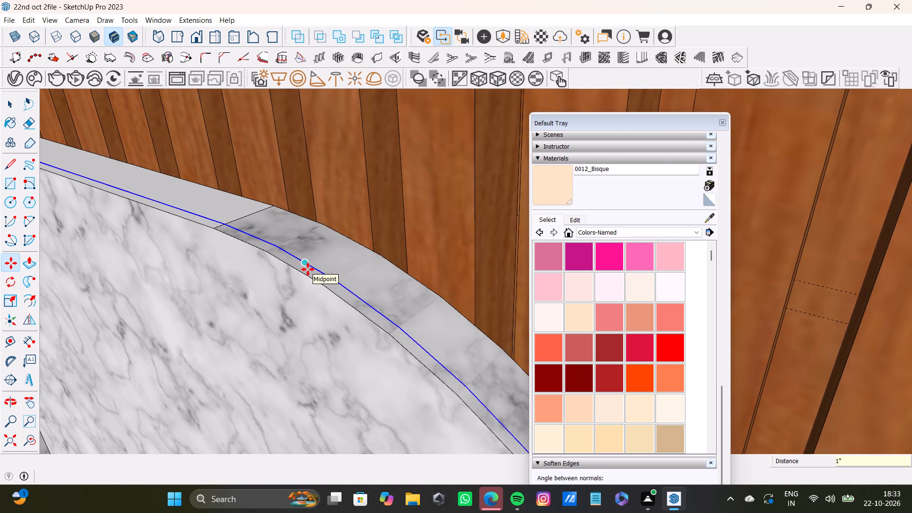
pyautogui.press('space')
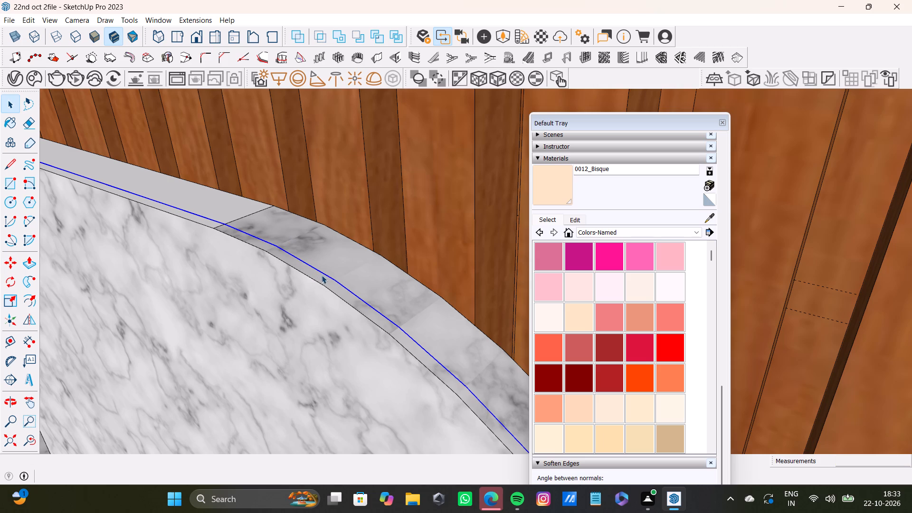
# Select the 1" strip faces along the larger arched marble panel's top, curve and both vertical sides and make them a group.
pyautogui.click(324, 275)
pyautogui.keyDown('shift'); pyautogui.click(339, 291); pyautogui.keyUp('shift')
pyautogui.keyDown('shift'); pyautogui.tripleClick(352, 299); pyautogui.keyUp('shift')
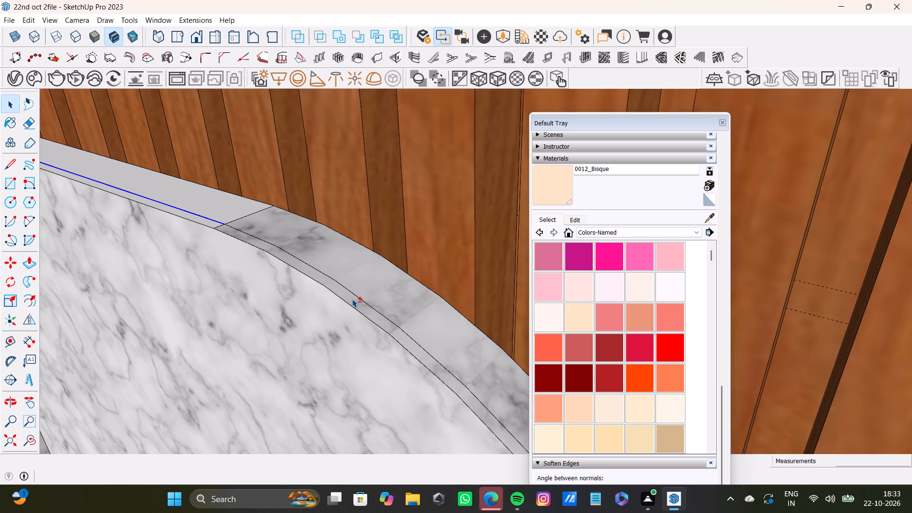
pyautogui.keyDown('shift'); pyautogui.click(352, 299); pyautogui.keyUp('shift')
pyautogui.keyDown('shift'); pyautogui.doubleClick(357, 305); pyautogui.keyUp('shift')
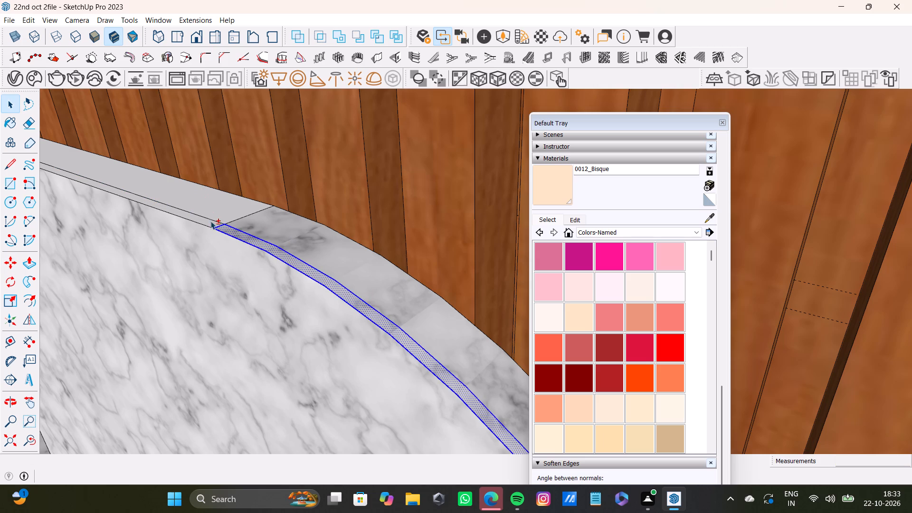
pyautogui.keyDown('shift'); pyautogui.doubleClick(214, 222); pyautogui.keyUp('shift')
pyautogui.keyDown('shift'); pyautogui.click(219, 213); pyautogui.keyUp('shift')
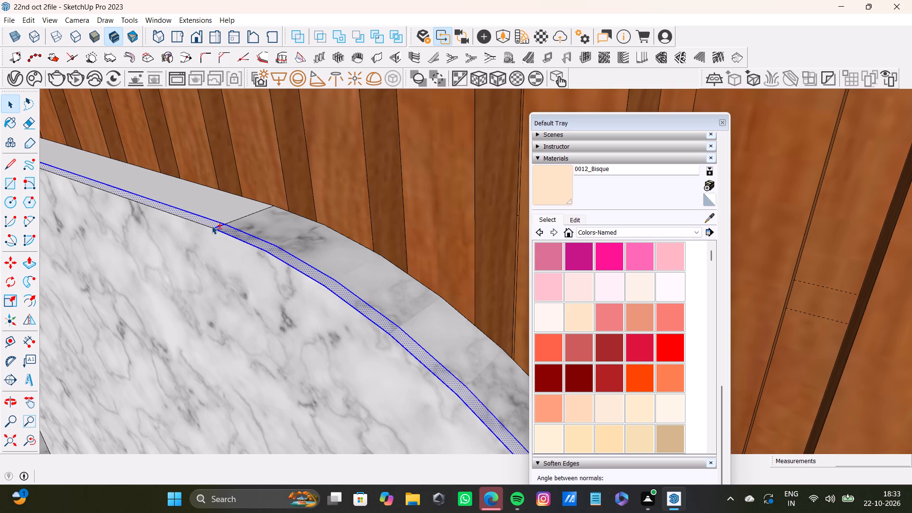
pyautogui.keyDown('shift'); pyautogui.click(212, 226); pyautogui.keyUp('shift')
pyautogui.keyDown('shift'); pyautogui.scroll(-7, 215, 250); pyautogui.keyUp('shift')
pyautogui.keyDown('shift'); pyautogui.moveTo(347, 371); pyautogui.dragTo(319, 307, button='middle'); pyautogui.keyUp('shift')
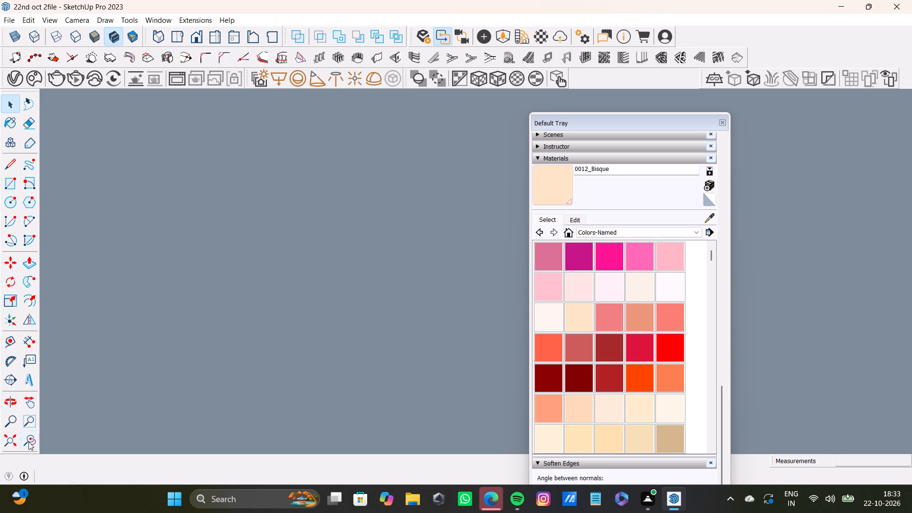
pyautogui.keyDown('shift'); pyautogui.click(35, 442); pyautogui.keyUp('shift')
pyautogui.keyDown('shift'); pyautogui.click(9, 443); pyautogui.keyUp('shift')
pyautogui.moveTo(417, 292); pyautogui.dragTo(223, 225, button='middle')
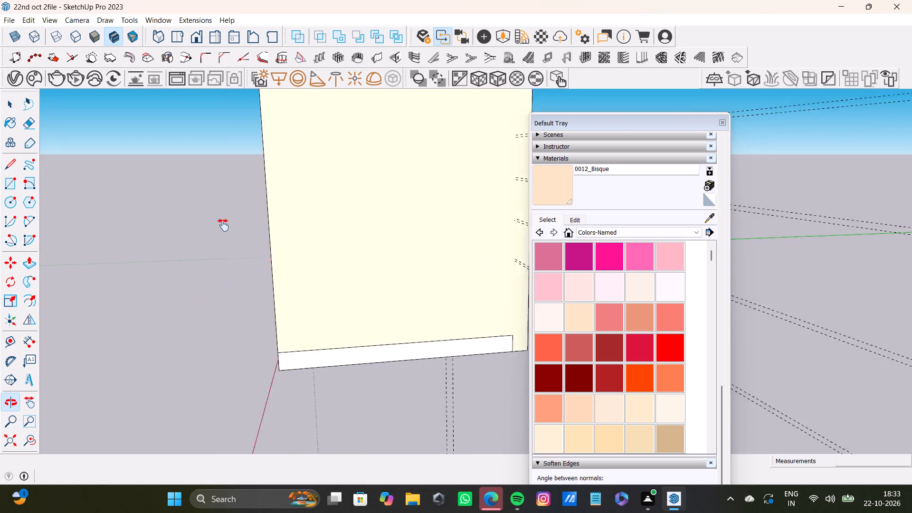
pyautogui.moveTo(223, 225); pyautogui.dragTo(439, 232, button='middle')
pyautogui.keyDown('shift'); pyautogui.moveTo(375, 187); pyautogui.dragTo(377, 195, button='middle'); pyautogui.keyUp('shift')
pyautogui.scroll(8, 374, 206)
pyautogui.keyDown('shift'); pyautogui.moveTo(346, 186); pyautogui.dragTo(293, 184, button='middle'); pyautogui.keyUp('shift')
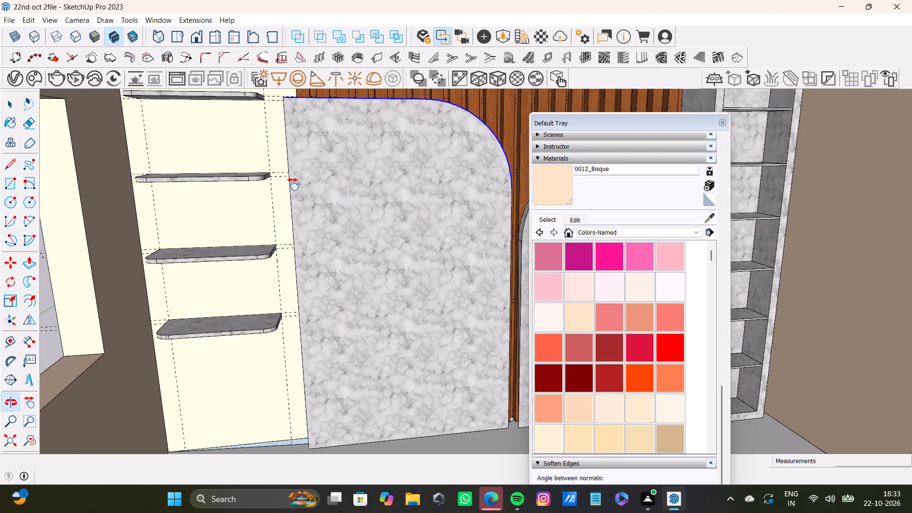
pyautogui.keyDown('shift'); pyautogui.moveTo(293, 184); pyautogui.dragTo(222, 185, button='middle'); pyautogui.keyUp('shift')
pyautogui.scroll(7, 387, 228)
pyautogui.moveTo(388, 217); pyautogui.dragTo(268, 226, button='middle')
pyautogui.scroll(5, 372, 210)
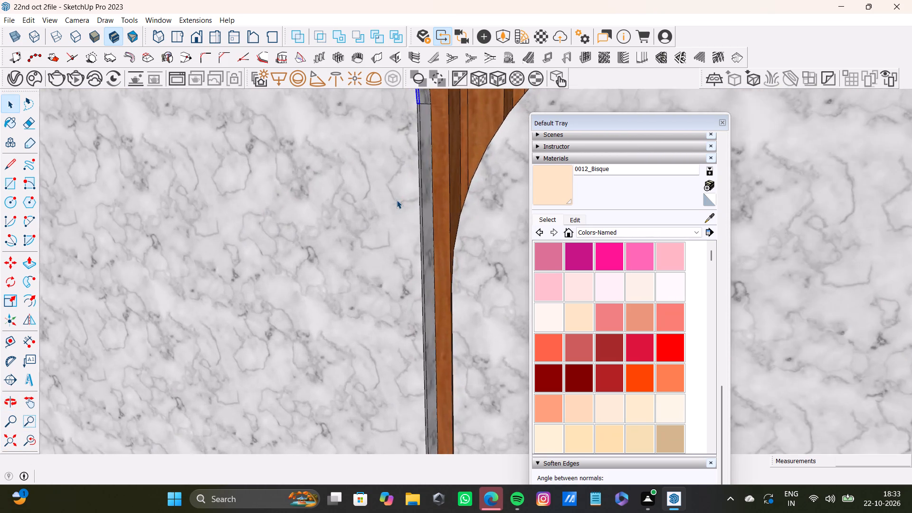
pyautogui.moveTo(397, 200); pyautogui.dragTo(349, 205, button='middle')
pyautogui.keyDown('shift'); pyautogui.scroll(10, 409, 207); pyautogui.keyUp('shift')
pyautogui.keyDown('shift'); pyautogui.click(446, 266); pyautogui.keyUp('shift')
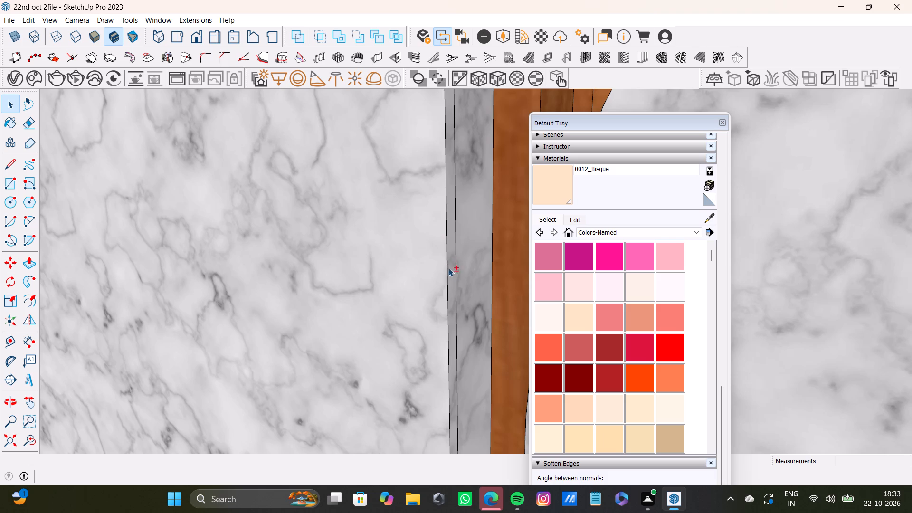
pyautogui.keyDown('shift'); pyautogui.click(456, 277); pyautogui.keyUp('shift')
pyautogui.keyDown('shift'); pyautogui.click(451, 282); pyautogui.keyUp('shift')
pyautogui.keyDown('shift'); pyautogui.scroll(-9, 451, 285); pyautogui.keyUp('shift')
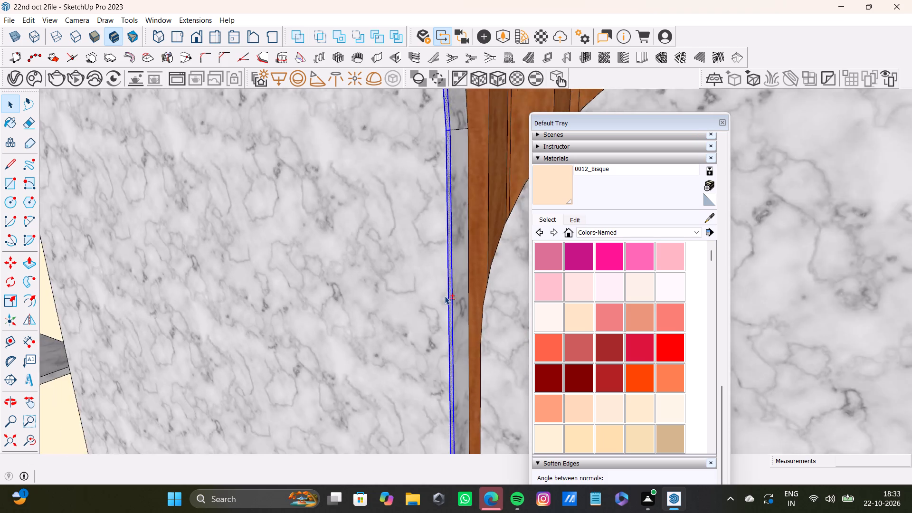
pyautogui.keyDown('shift'); pyautogui.scroll(-4, 445, 296); pyautogui.keyUp('shift')
pyautogui.keyDown('shift'); pyautogui.moveTo(415, 290); pyautogui.dragTo(579, 344, button='middle'); pyautogui.keyUp('shift')
pyautogui.scroll(-4, 494, 332)
pyautogui.moveTo(339, 302); pyautogui.dragTo(513, 316, button='middle')
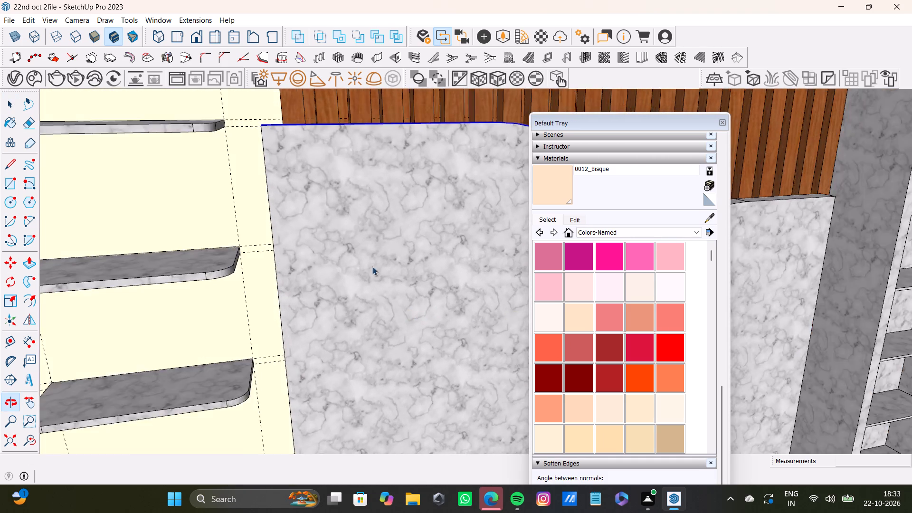
pyautogui.scroll(7, 292, 245)
pyautogui.moveTo(289, 225); pyautogui.dragTo(401, 241, button='middle')
pyautogui.scroll(9, 340, 257)
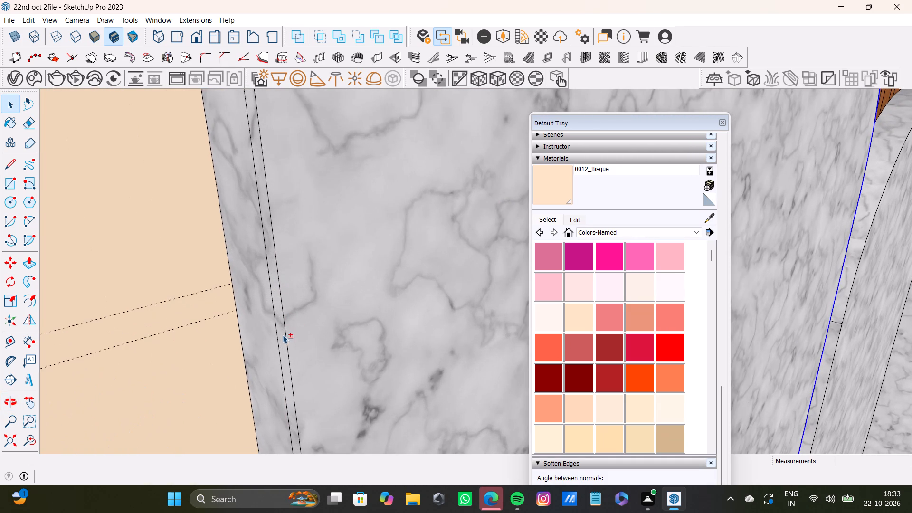
pyautogui.keyDown('shift'); pyautogui.click(288, 343); pyautogui.keyUp('shift')
pyautogui.keyDown('shift'); pyautogui.click(280, 343); pyautogui.keyUp('shift')
pyautogui.keyDown('shift'); pyautogui.click(282, 348); pyautogui.keyUp('shift')
pyautogui.keyDown('shift'); pyautogui.scroll(-3, 283, 348); pyautogui.keyUp('shift')
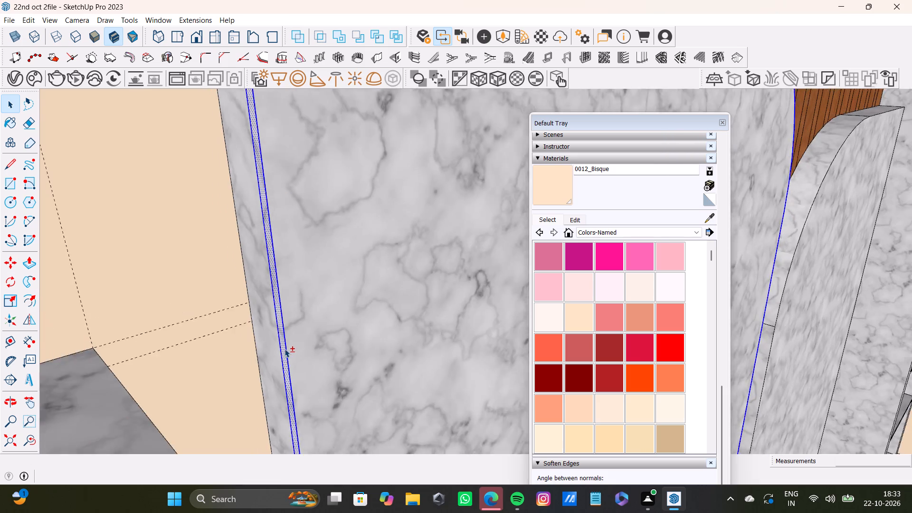
pyautogui.keyDown('shift'); pyautogui.scroll(-11, 285, 349); pyautogui.keyUp('shift')
pyautogui.keyDown('shift'); pyautogui.moveTo(288, 351); pyautogui.dragTo(250, 205, button='middle'); pyautogui.keyUp('shift')
pyautogui.keyDown('shift'); pyautogui.moveTo(281, 346); pyautogui.dragTo(244, 168, button='middle'); pyautogui.keyUp('shift')
pyautogui.keyDown('shift'); pyautogui.scroll(-2, 335, 305); pyautogui.keyUp('shift')
pyautogui.keyDown('shift'); pyautogui.moveTo(329, 316); pyautogui.dragTo(242, 89, button='middle'); pyautogui.keyUp('shift')
pyautogui.keyDown('shift'); pyautogui.moveTo(376, 285); pyautogui.dragTo(334, 222, button='middle'); pyautogui.keyUp('shift')
pyautogui.keyDown('shift'); pyautogui.scroll(3, 268, 275); pyautogui.keyUp('shift')
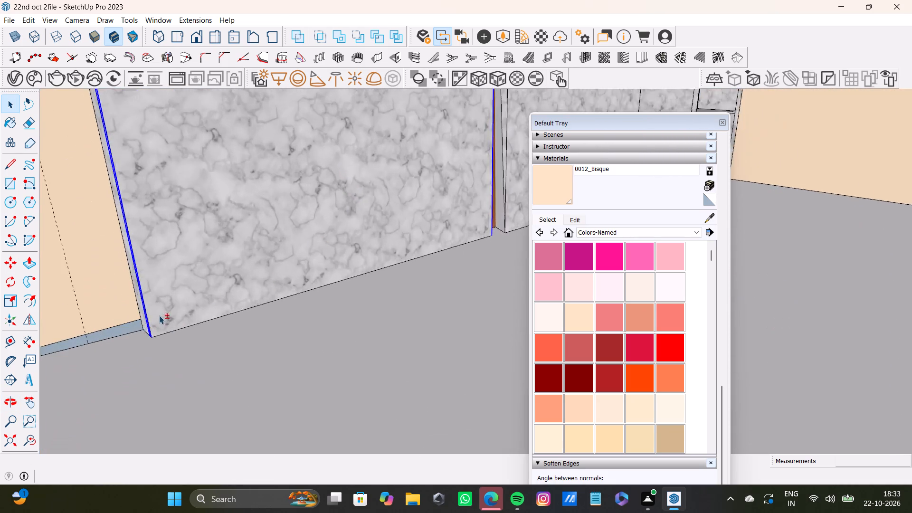
pyautogui.keyDown('shift'); pyautogui.scroll(8, 159, 315); pyautogui.keyUp('shift')
pyautogui.keyDown('shift'); pyautogui.moveTo(158, 334); pyautogui.dragTo(190, 323, button='middle'); pyautogui.keyUp('shift')
pyautogui.keyDown('shift'); pyautogui.scroll(10, 193, 329); pyautogui.keyUp('shift')
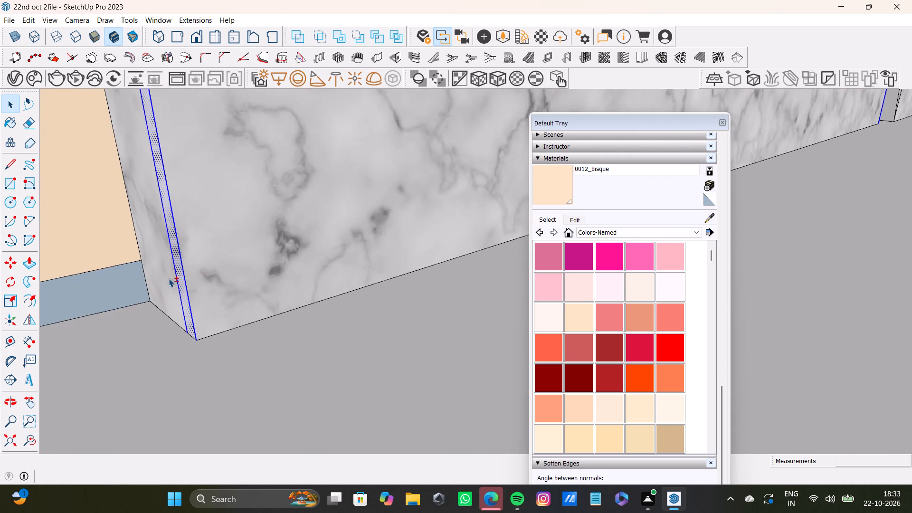
pyautogui.keyDown('shift'); pyautogui.rightClick(183, 289); pyautogui.keyUp('shift')
pyautogui.keyDown('shift'); pyautogui.click(218, 133); pyautogui.keyUp('shift')
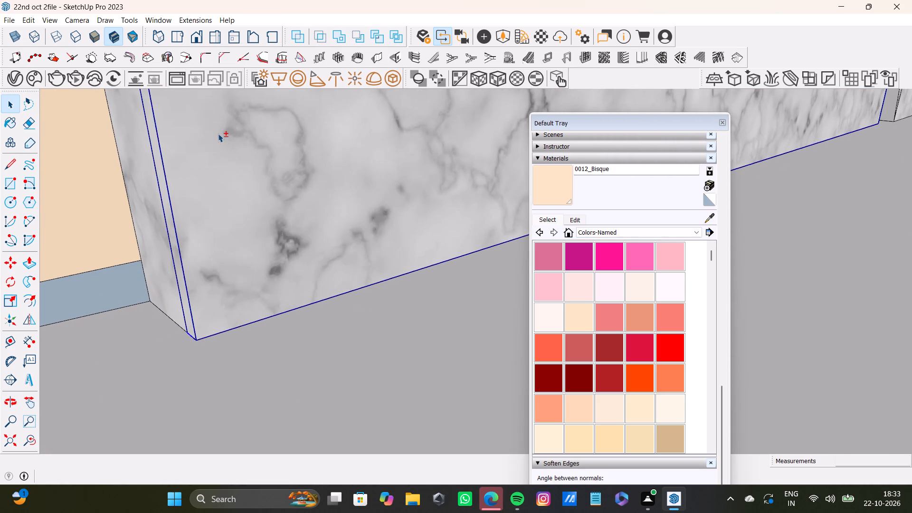
# Convert the larger panel's grouped edge strip into a V-Ray mesh light.
pyautogui.keyDown('shift'); pyautogui.click(397, 77); pyautogui.keyUp('shift')
# Copy the front outline edges of the smaller arched marble panel, including its curve and base, 2" back toward the slatted wall.
pyautogui.keyDown('shift'); pyautogui.scroll(-2, 221, 239); pyautogui.keyUp('shift')
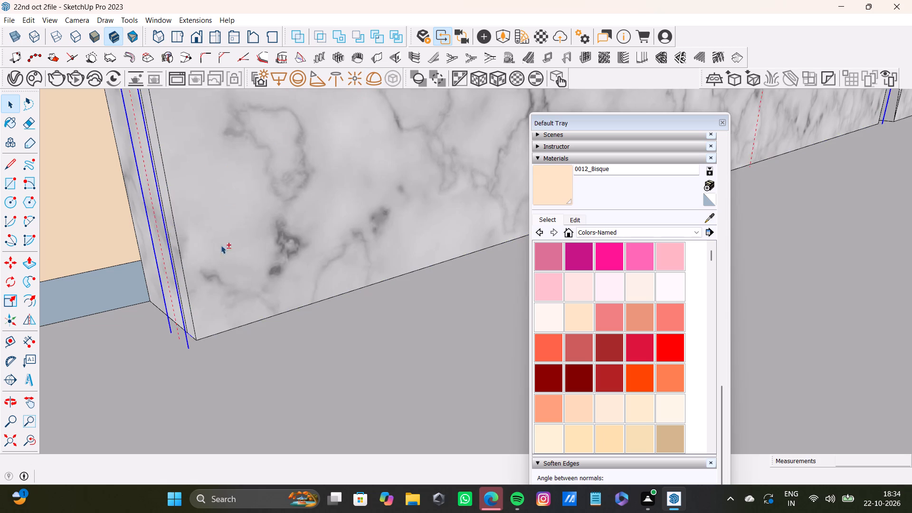
pyautogui.keyDown('shift'); pyautogui.scroll(-20, 221, 245); pyautogui.keyUp('shift')
pyautogui.keyDown('shift'); pyautogui.scroll(-15, 221, 245); pyautogui.keyUp('shift')
pyautogui.moveTo(306, 246); pyautogui.dragTo(301, 246, button='middle')
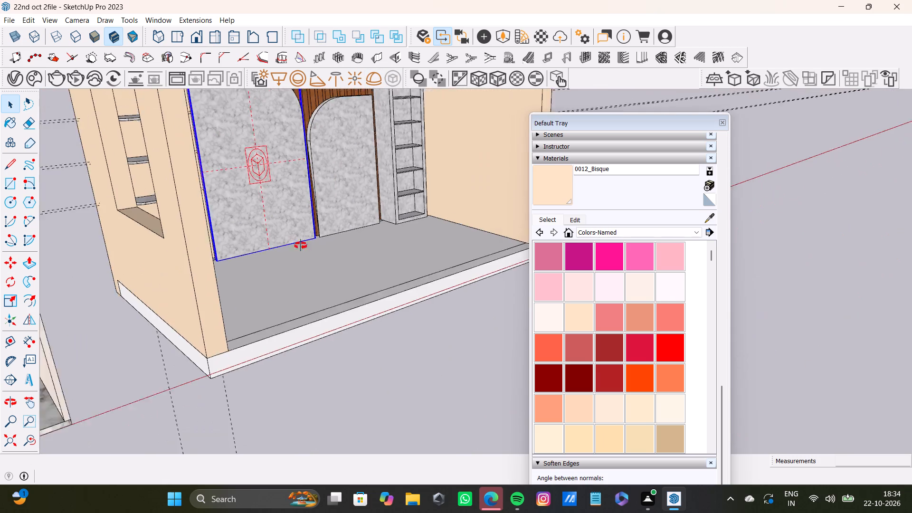
pyautogui.moveTo(301, 246); pyautogui.dragTo(168, 238, button='middle')
pyautogui.keyDown('shift'); pyautogui.moveTo(389, 140); pyautogui.dragTo(209, 244, button='middle'); pyautogui.keyUp('shift')
pyautogui.scroll(15, 313, 206)
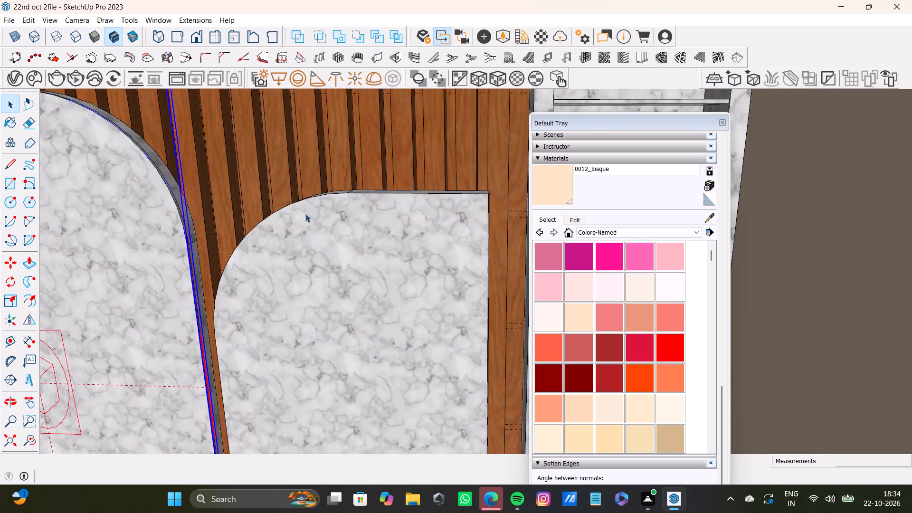
pyautogui.scroll(2, 305, 214)
pyautogui.moveTo(310, 210); pyautogui.dragTo(275, 198, button='middle')
pyautogui.press('space')
pyautogui.scroll(6, 313, 185)
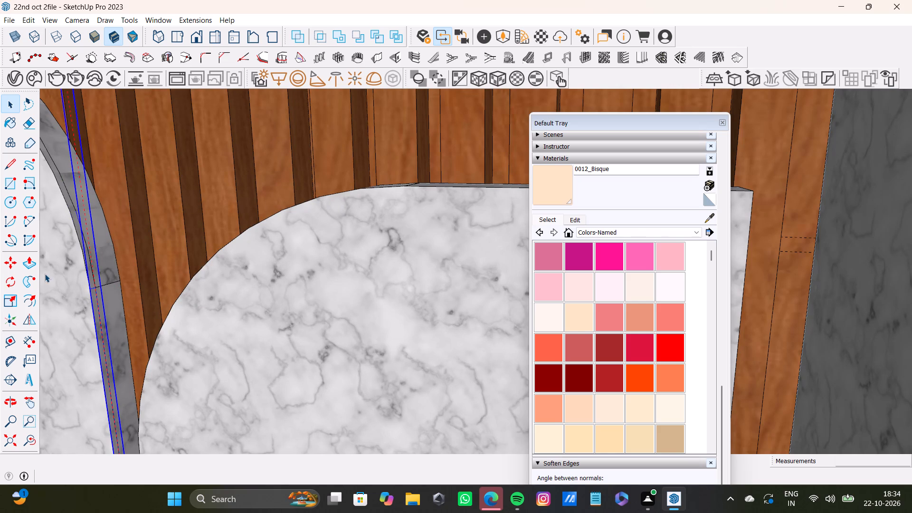
pyautogui.keyDown('shift'); pyautogui.moveTo(341, 237); pyautogui.dragTo(286, 278, button='middle'); pyautogui.keyUp('shift')
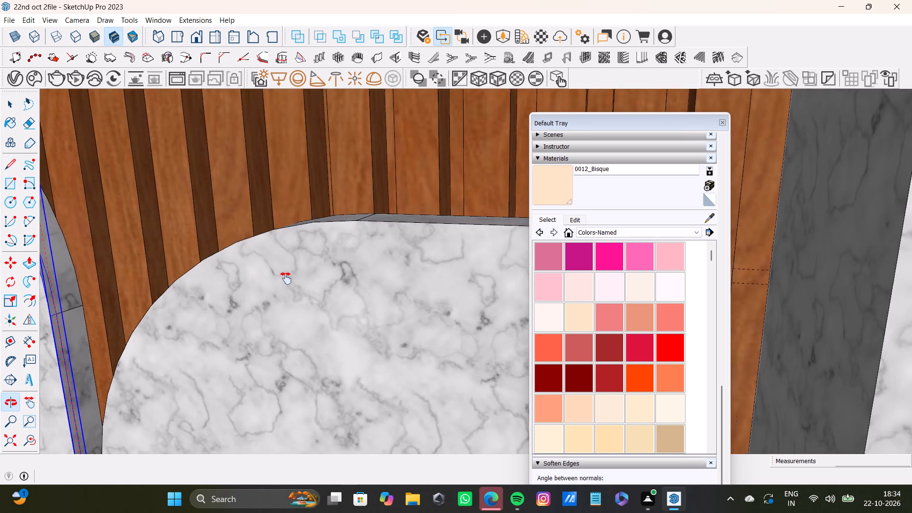
pyautogui.keyDown('shift'); pyautogui.moveTo(286, 278); pyautogui.dragTo(199, 379, button='middle'); pyautogui.keyUp('shift')
pyautogui.keyDown('shift'); pyautogui.scroll(5, 197, 298); pyautogui.keyUp('shift')
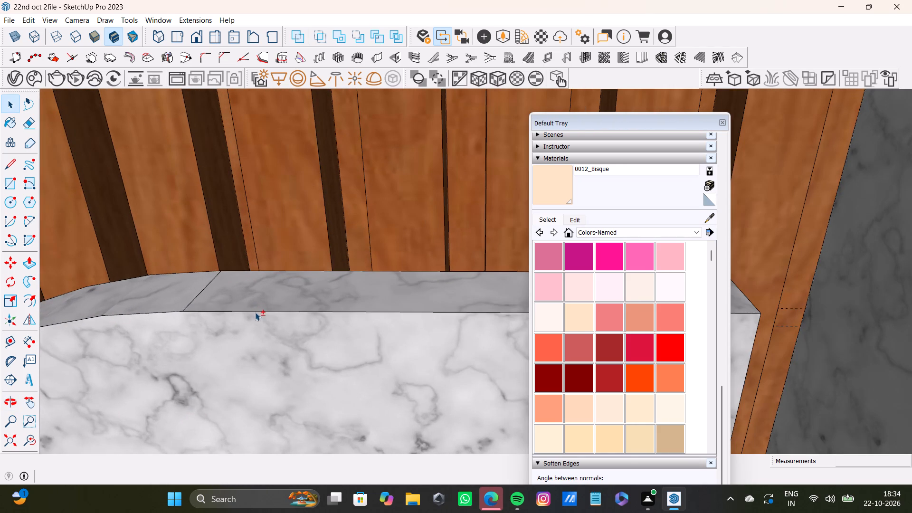
pyautogui.keyDown('shift'); pyautogui.click(255, 312); pyautogui.keyUp('shift')
pyautogui.keyDown('shift'); pyautogui.click(174, 311); pyautogui.keyUp('shift')
pyautogui.keyDown('shift'); pyautogui.scroll(-4, 171, 313); pyautogui.keyUp('shift')
pyautogui.keyDown('shift'); pyautogui.moveTo(165, 313); pyautogui.dragTo(367, 276, button='middle'); pyautogui.keyUp('shift')
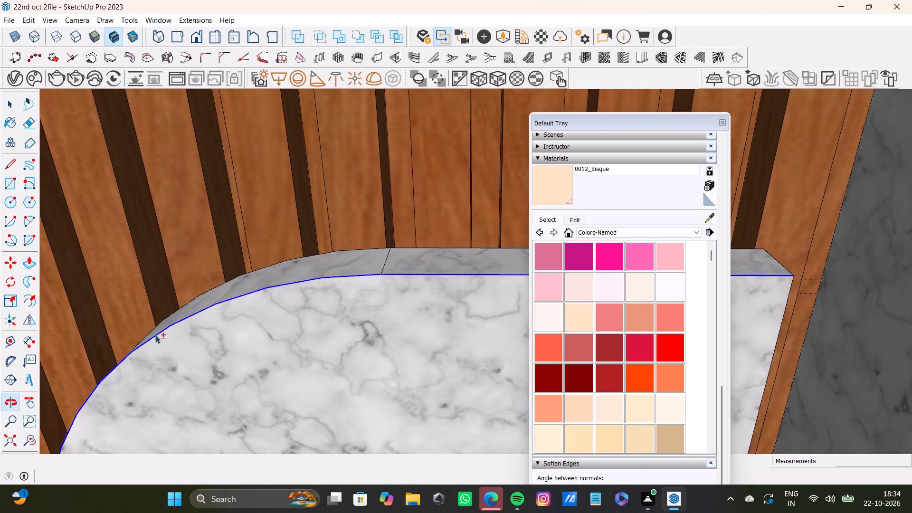
pyautogui.keyDown('shift'); pyautogui.scroll(-4, 145, 344); pyautogui.keyUp('shift')
pyautogui.keyDown('shift'); pyautogui.moveTo(152, 352); pyautogui.dragTo(238, 236, button='middle'); pyautogui.keyUp('shift')
pyautogui.keyDown('shift'); pyautogui.scroll(-2, 228, 358); pyautogui.keyUp('shift')
pyautogui.keyDown('shift'); pyautogui.moveTo(217, 381); pyautogui.dragTo(216, 204, button='middle'); pyautogui.keyUp('shift')
pyautogui.keyDown('shift'); pyautogui.scroll(3, 180, 339); pyautogui.keyUp('shift')
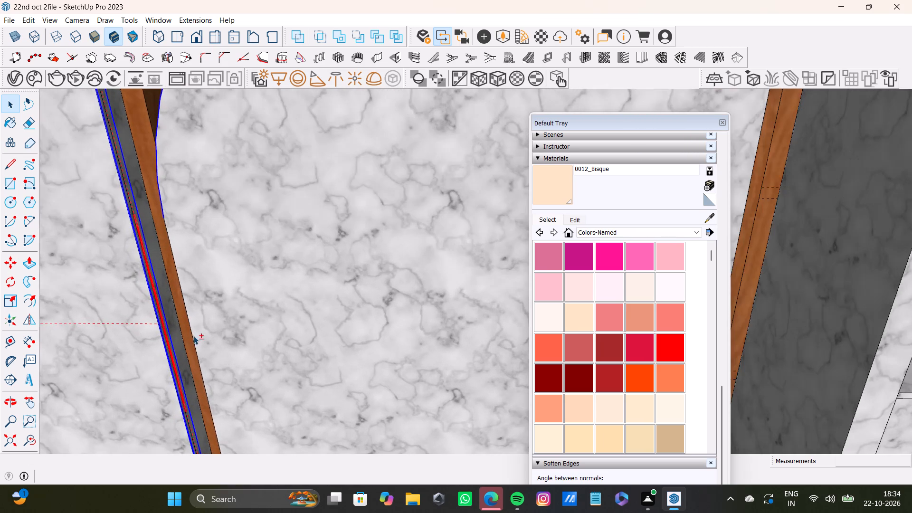
pyautogui.keyDown('shift'); pyautogui.click(197, 357); pyautogui.keyUp('shift')
pyautogui.keyDown('shift'); pyautogui.scroll(-7, 201, 356); pyautogui.keyUp('shift')
pyautogui.keyDown('shift'); pyautogui.moveTo(220, 383); pyautogui.dragTo(213, 233, button='middle'); pyautogui.keyUp('shift')
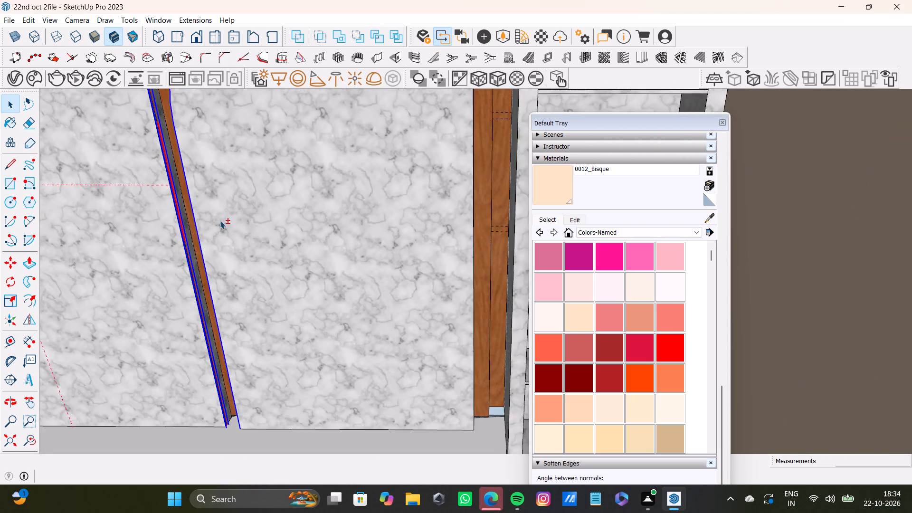
pyautogui.keyDown('shift'); pyautogui.scroll(-1, 257, 379); pyautogui.keyUp('shift')
pyautogui.keyDown('shift'); pyautogui.moveTo(255, 394); pyautogui.dragTo(260, 265, button='middle'); pyautogui.keyUp('shift')
pyautogui.keyDown('shift'); pyautogui.scroll(10, 263, 307); pyautogui.keyUp('shift')
pyautogui.keyDown('shift'); pyautogui.click(275, 297); pyautogui.keyUp('shift')
pyautogui.keyDown('shift'); pyautogui.scroll(-5, 276, 293); pyautogui.keyUp('shift')
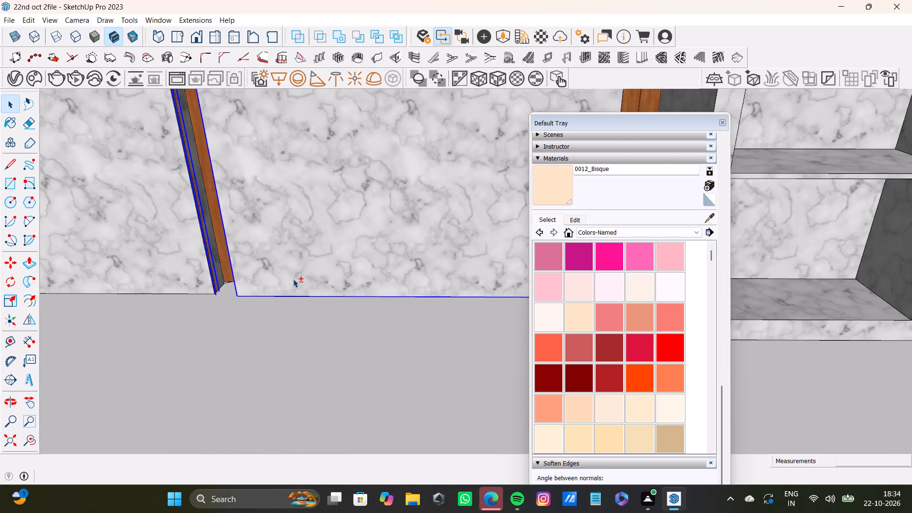
pyautogui.keyDown('shift'); pyautogui.moveTo(290, 280); pyautogui.dragTo(143, 327, button='middle'); pyautogui.keyUp('shift')
pyautogui.keyDown('shift'); pyautogui.scroll(3, 489, 293); pyautogui.keyUp('shift')
pyautogui.keyDown('shift'); pyautogui.click(443, 350); pyautogui.keyUp('shift')
pyautogui.keyDown('shift'); pyautogui.scroll(-3, 439, 332); pyautogui.keyUp('shift')
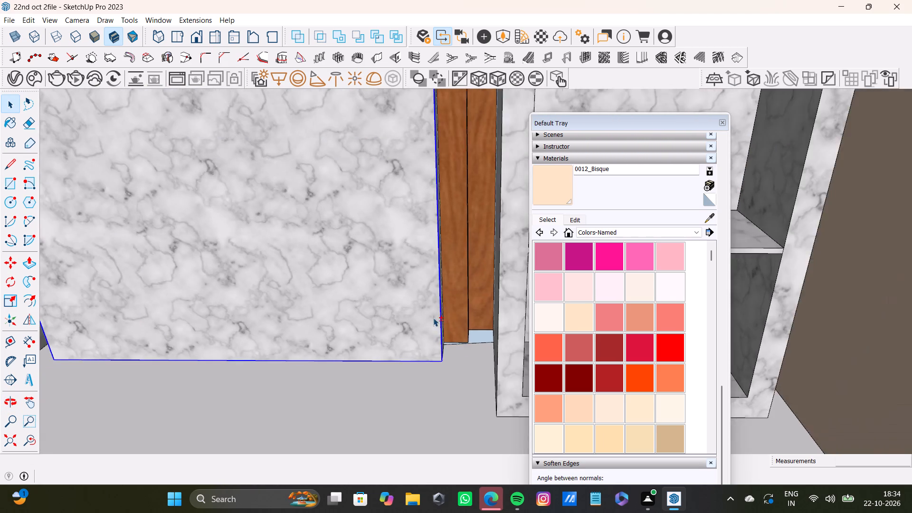
pyautogui.keyDown('shift'); pyautogui.scroll(-5, 433, 318); pyautogui.keyUp('shift')
pyautogui.keyDown('shift'); pyautogui.moveTo(379, 199); pyautogui.dragTo(373, 494, button='middle'); pyautogui.keyUp('shift')
pyautogui.keyDown('shift'); pyautogui.scroll(-4, 352, 307); pyautogui.keyUp('shift')
pyautogui.keyDown('shift'); pyautogui.moveTo(361, 284); pyautogui.dragTo(370, 310, button='middle'); pyautogui.keyUp('shift')
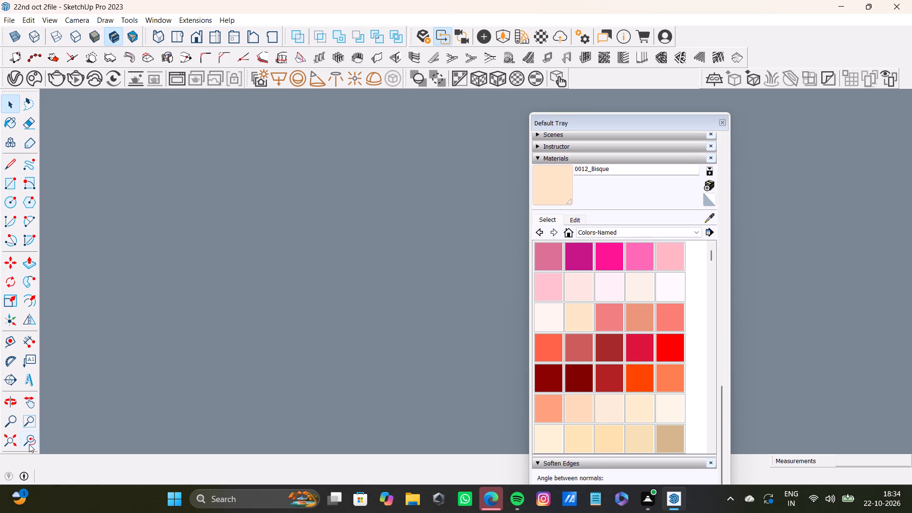
pyautogui.keyDown('shift'); pyautogui.click(28, 446); pyautogui.keyUp('shift')
pyautogui.keyDown('shift'); pyautogui.click(7, 443); pyautogui.keyUp('shift')
pyautogui.keyDown('shift'); pyautogui.moveTo(376, 277); pyautogui.dragTo(50, 296, button='middle'); pyautogui.keyUp('shift')
pyautogui.keyDown('shift'); pyautogui.scroll(11, 314, 226); pyautogui.keyUp('shift')
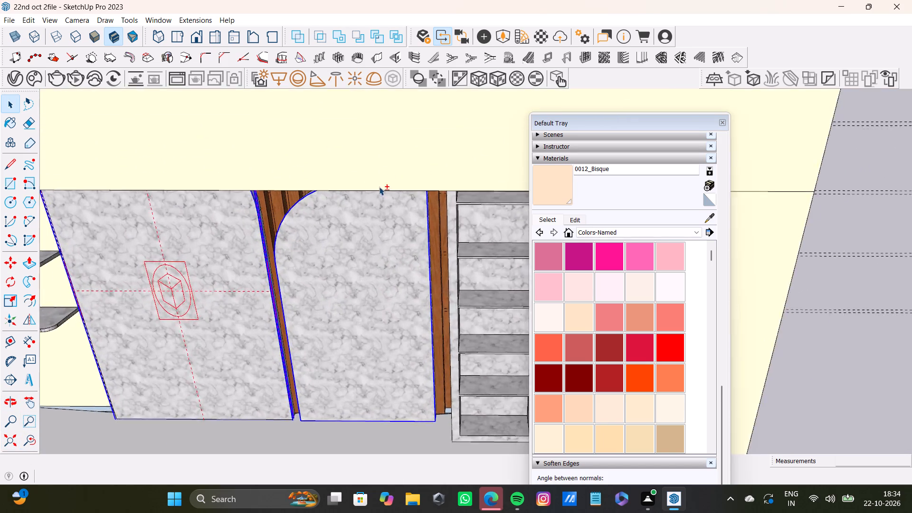
pyautogui.keyDown('shift'); pyautogui.scroll(6, 379, 187); pyautogui.keyUp('shift')
pyautogui.moveTo(379, 199); pyautogui.dragTo(368, 183, button='middle')
pyautogui.scroll(12, 413, 179)
pyautogui.moveTo(458, 174); pyautogui.dragTo(395, 187, button='middle')
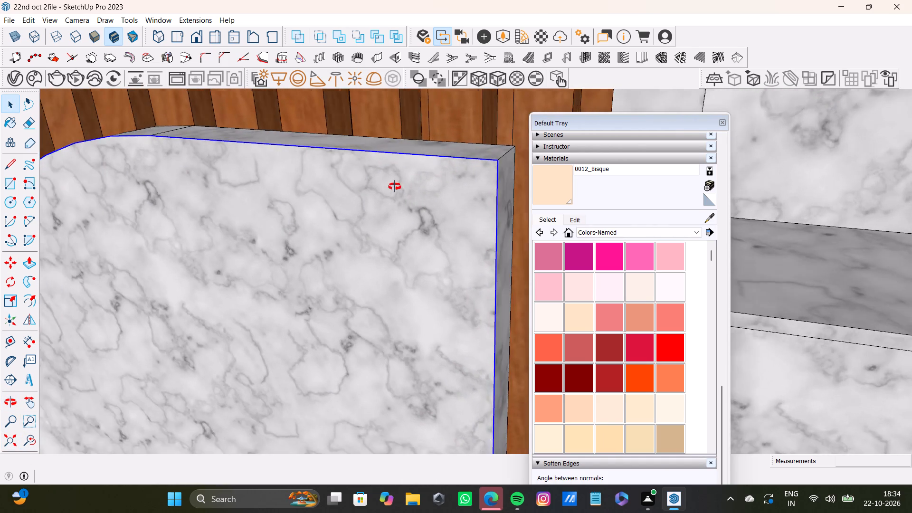
pyautogui.moveTo(395, 187); pyautogui.dragTo(383, 243, button='middle')
pyautogui.press('m')
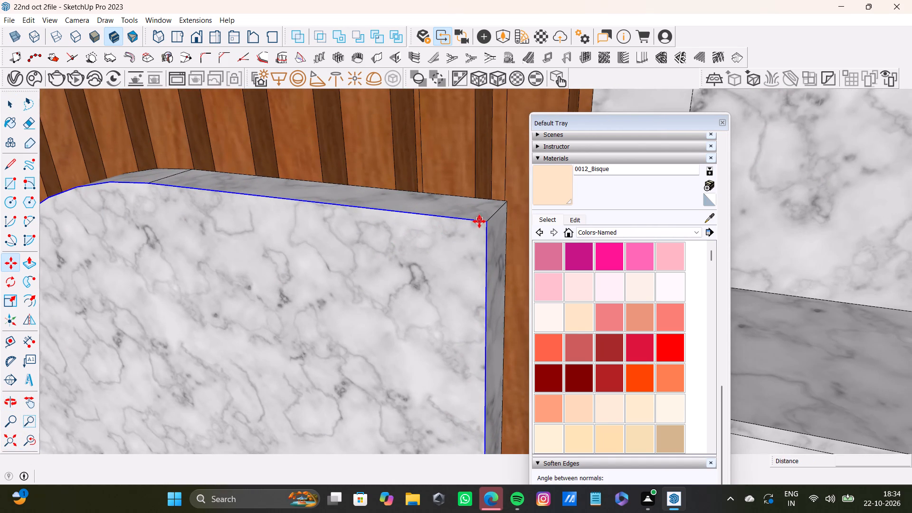
pyautogui.keyDown('ctrl'); pyautogui.click(484, 224); pyautogui.keyUp('ctrl')
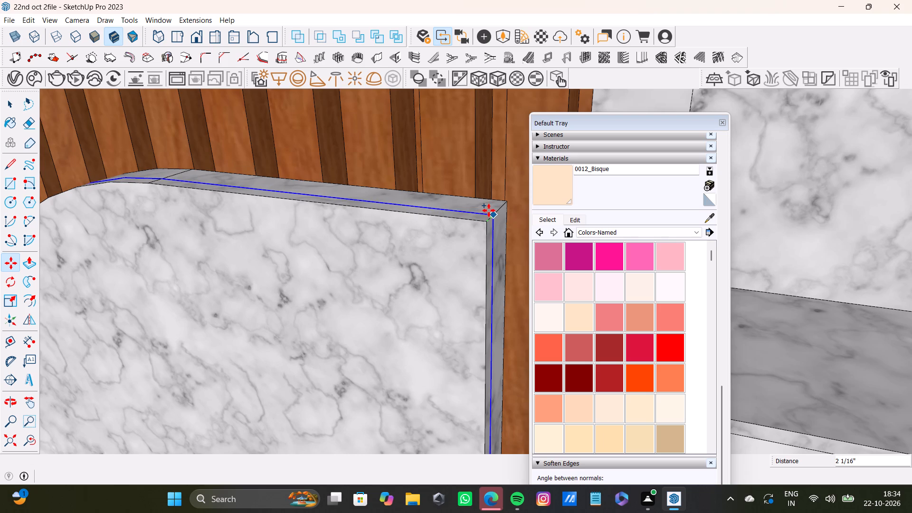
pyautogui.press('2')
pyautogui.hotkey('shift', '"')
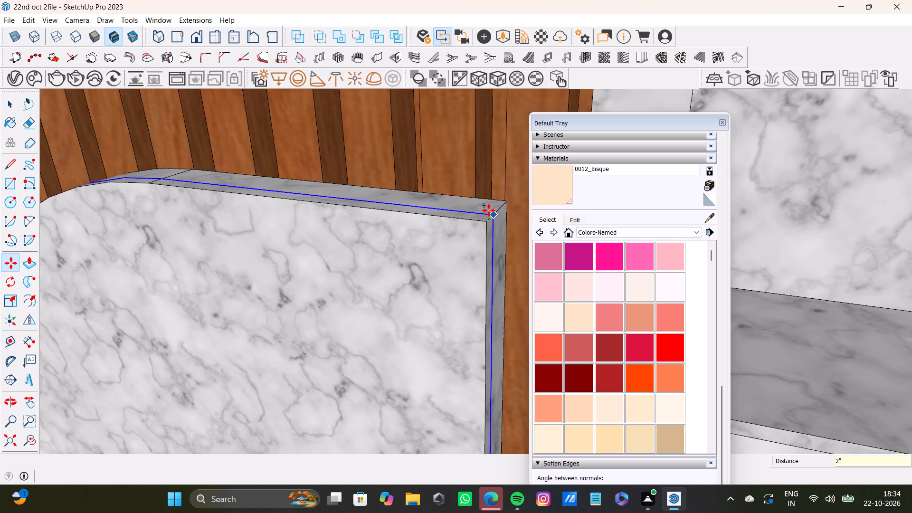
pyautogui.press('Return')
pyautogui.press('space')
# Select the 2" strip faces along the smaller arched marble panel's top, curve and both vertical sides and make them a group.
pyautogui.click(486, 216)
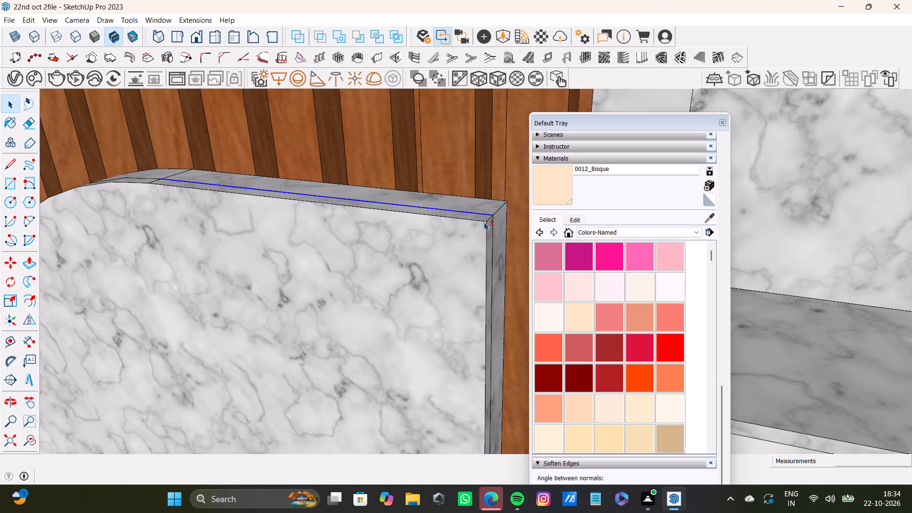
pyautogui.scroll(7, 486, 229)
pyautogui.moveTo(472, 210); pyautogui.dragTo(424, 218, button='middle')
pyautogui.scroll(6, 473, 215)
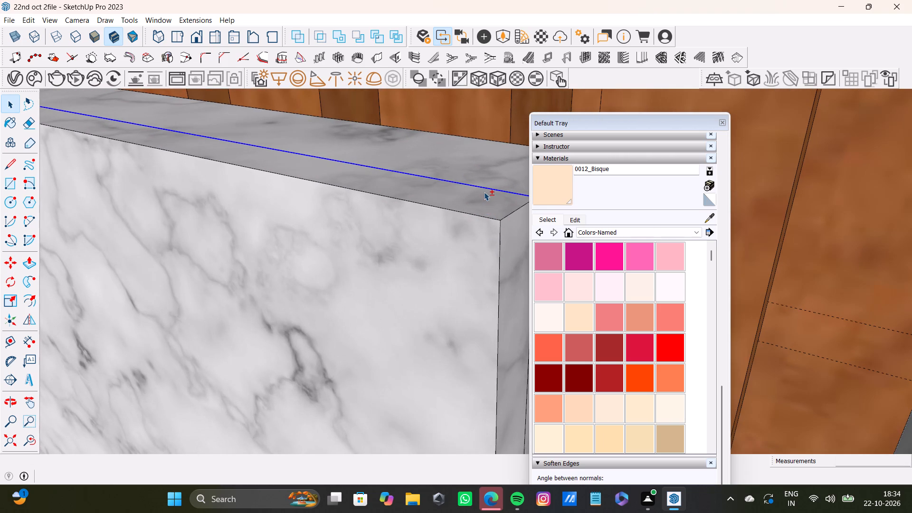
pyautogui.keyDown('shift'); pyautogui.click(484, 192); pyautogui.keyUp('shift')
pyautogui.keyDown('shift'); pyautogui.click(513, 234); pyautogui.keyUp('shift')
pyautogui.keyDown('shift'); pyautogui.moveTo(500, 237); pyautogui.dragTo(409, 228, button='middle'); pyautogui.keyUp('shift')
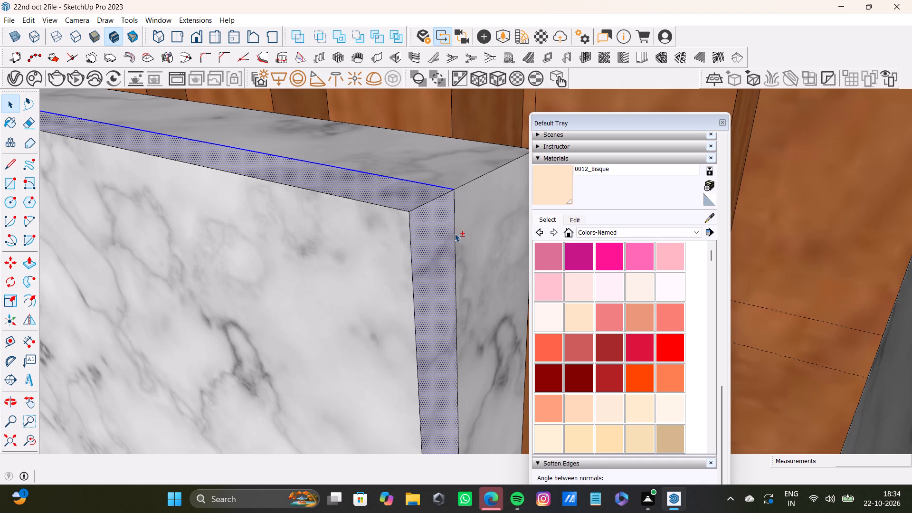
pyautogui.keyDown('shift'); pyautogui.click(454, 237); pyautogui.keyUp('shift')
pyautogui.keyDown('shift'); pyautogui.scroll(-4, 460, 252); pyautogui.keyUp('shift')
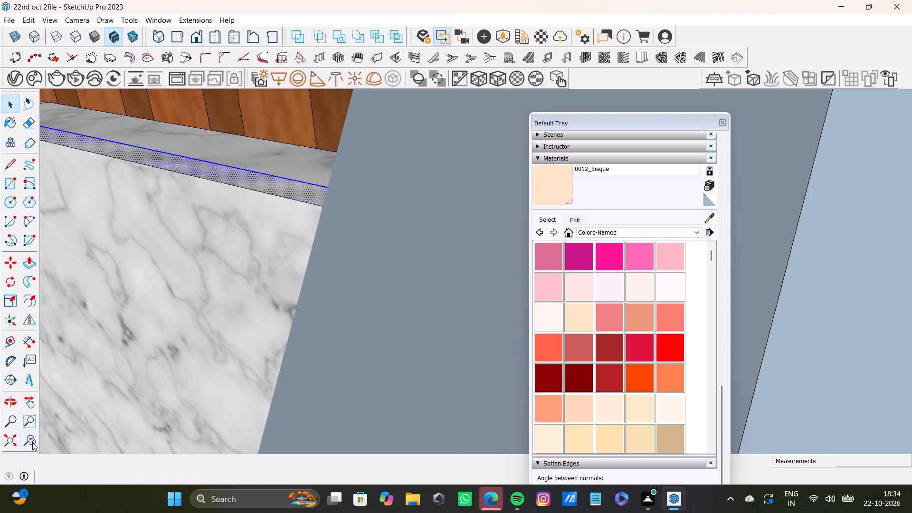
pyautogui.keyDown('shift'); pyautogui.click(32, 442); pyautogui.keyUp('shift')
pyautogui.keyDown('shift'); pyautogui.click(456, 316); pyautogui.keyUp('shift')
pyautogui.keyDown('shift'); pyautogui.click(443, 326); pyautogui.keyUp('shift')
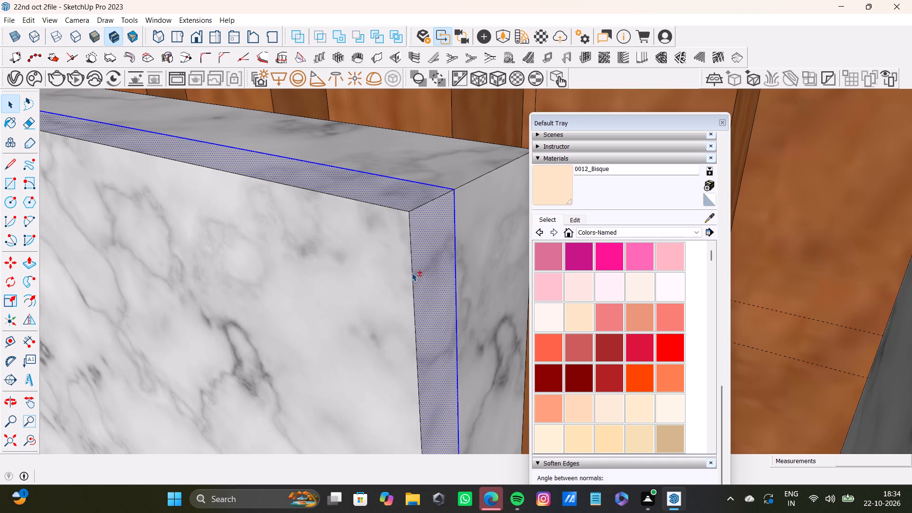
pyautogui.keyDown('shift'); pyautogui.moveTo(404, 263); pyautogui.dragTo(479, 386, button='middle'); pyautogui.keyUp('shift')
pyautogui.keyDown('shift'); pyautogui.scroll(-8, 295, 292); pyautogui.keyUp('shift')
pyautogui.keyDown('shift'); pyautogui.click(10, 446); pyautogui.keyUp('shift')
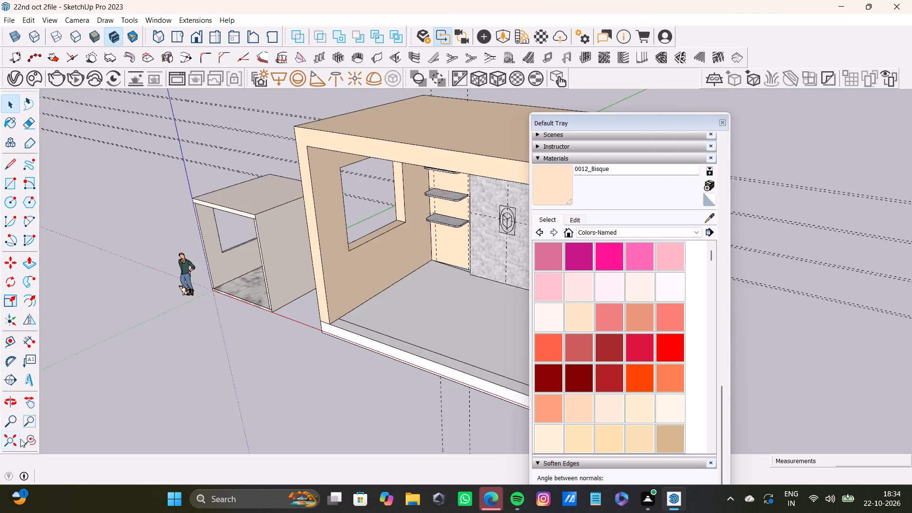
pyautogui.moveTo(63, 417); pyautogui.dragTo(283, 411, button='middle')
pyautogui.keyDown('shift'); pyautogui.scroll(1, 432, 260); pyautogui.keyUp('shift')
pyautogui.keyDown('shift'); pyautogui.moveTo(432, 258); pyautogui.dragTo(60, 318, button='middle'); pyautogui.keyUp('shift')
pyautogui.keyDown('shift'); pyautogui.scroll(13, 159, 245); pyautogui.keyUp('shift')
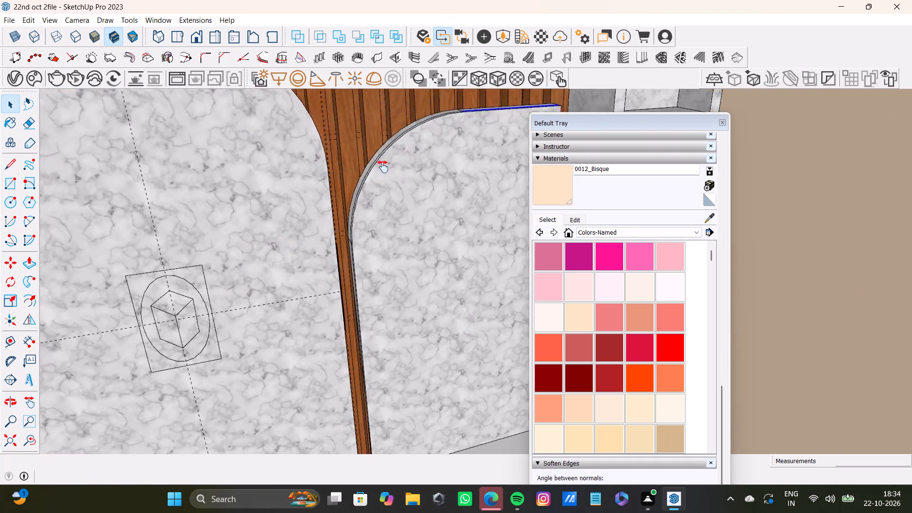
pyautogui.keyDown('shift'); pyautogui.moveTo(383, 167); pyautogui.dragTo(321, 221, button='middle'); pyautogui.keyUp('shift')
pyautogui.keyDown('shift'); pyautogui.scroll(20, 382, 187); pyautogui.keyUp('shift')
pyautogui.keyDown('shift'); pyautogui.scroll(3, 382, 187); pyautogui.keyUp('shift')
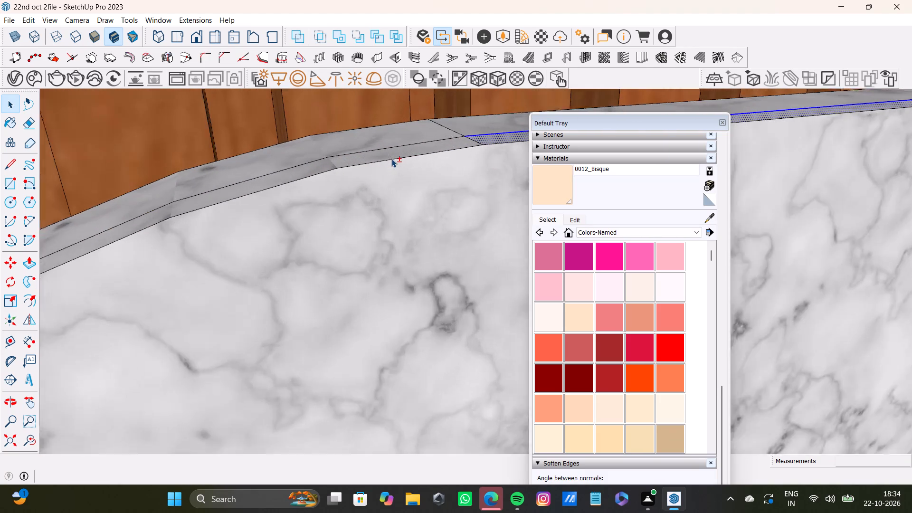
pyautogui.keyDown('shift'); pyautogui.scroll(1, 391, 159); pyautogui.keyUp('shift')
pyautogui.keyDown('shift'); pyautogui.click(388, 144); pyautogui.keyUp('shift')
pyautogui.keyDown('shift'); pyautogui.click(392, 154); pyautogui.keyUp('shift')
pyautogui.keyDown('shift'); pyautogui.scroll(-4, 312, 179); pyautogui.keyUp('shift')
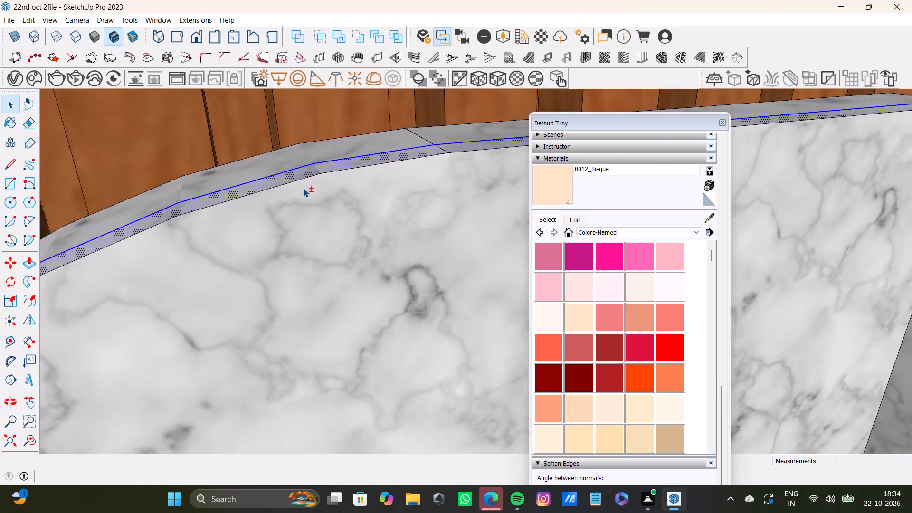
pyautogui.keyDown('shift'); pyautogui.scroll(4, 304, 189); pyautogui.keyUp('shift')
pyautogui.keyDown('shift'); pyautogui.click(304, 173); pyautogui.keyUp('shift')
pyautogui.keyDown('shift'); pyautogui.scroll(-8, 334, 173); pyautogui.keyUp('shift')
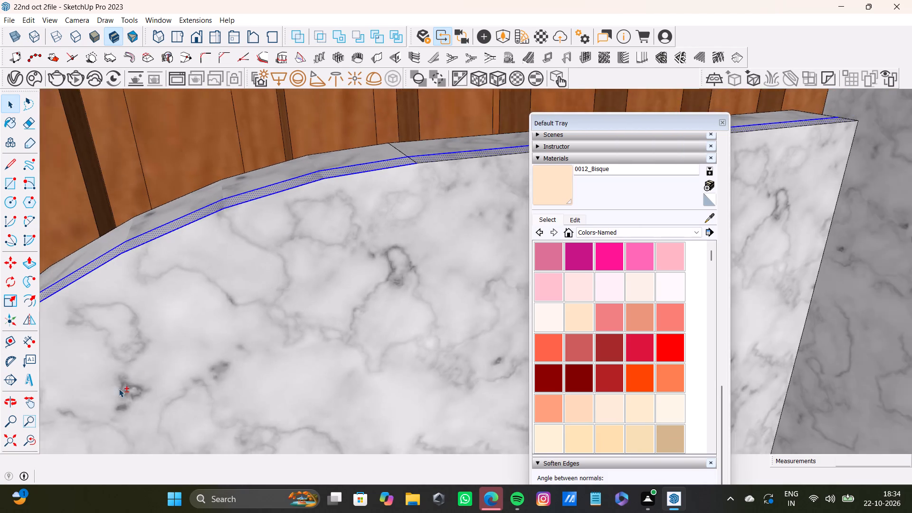
pyautogui.keyDown('shift'); pyautogui.scroll(-7, 119, 389); pyautogui.keyUp('shift')
pyautogui.keyDown('shift'); pyautogui.moveTo(128, 377); pyautogui.dragTo(284, 287, button='middle'); pyautogui.keyUp('shift')
pyautogui.keyDown('shift'); pyautogui.scroll(-3, 249, 330); pyautogui.keyUp('shift')
pyautogui.keyDown('shift'); pyautogui.moveTo(194, 366); pyautogui.dragTo(258, 265, button='middle'); pyautogui.keyUp('shift')
pyautogui.keyDown('shift'); pyautogui.scroll(4, 209, 340); pyautogui.keyUp('shift')
pyautogui.keyDown('shift'); pyautogui.moveTo(209, 339); pyautogui.dragTo(269, 224, button='middle'); pyautogui.keyUp('shift')
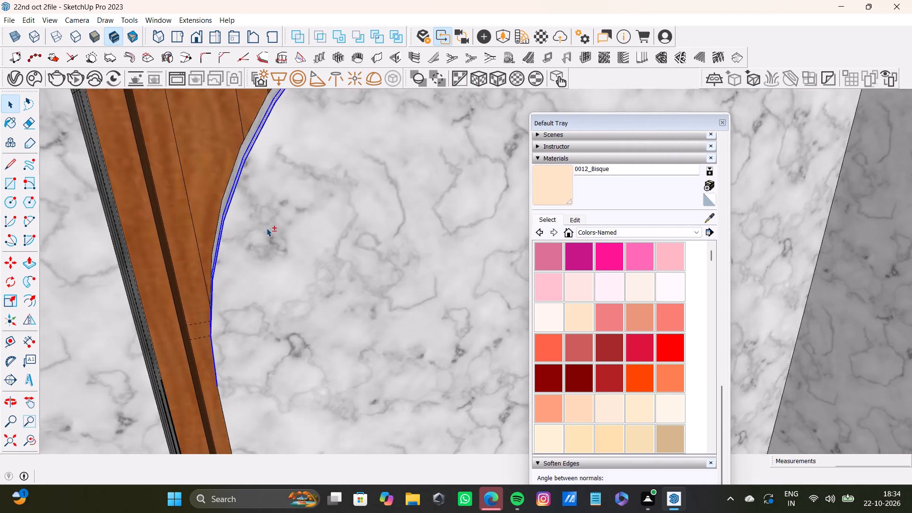
pyautogui.keyDown('shift'); pyautogui.scroll(3, 199, 355); pyautogui.keyUp('shift')
pyautogui.keyDown('shift'); pyautogui.moveTo(196, 334); pyautogui.dragTo(331, 244, button='middle'); pyautogui.keyUp('shift')
pyautogui.keyDown('shift'); pyautogui.scroll(6, 355, 279); pyautogui.keyUp('shift')
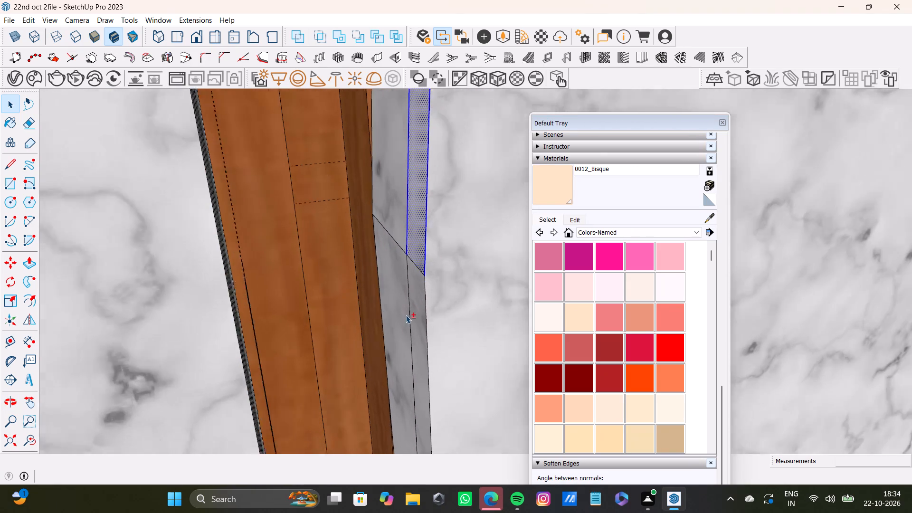
pyautogui.keyDown('shift'); pyautogui.scroll(1, 406, 315); pyautogui.keyUp('shift')
pyautogui.keyDown('shift'); pyautogui.click(411, 322); pyautogui.keyUp('shift')
pyautogui.keyDown('shift'); pyautogui.click(428, 332); pyautogui.keyUp('shift')
pyautogui.keyDown('shift'); pyautogui.click(421, 334); pyautogui.keyUp('shift')
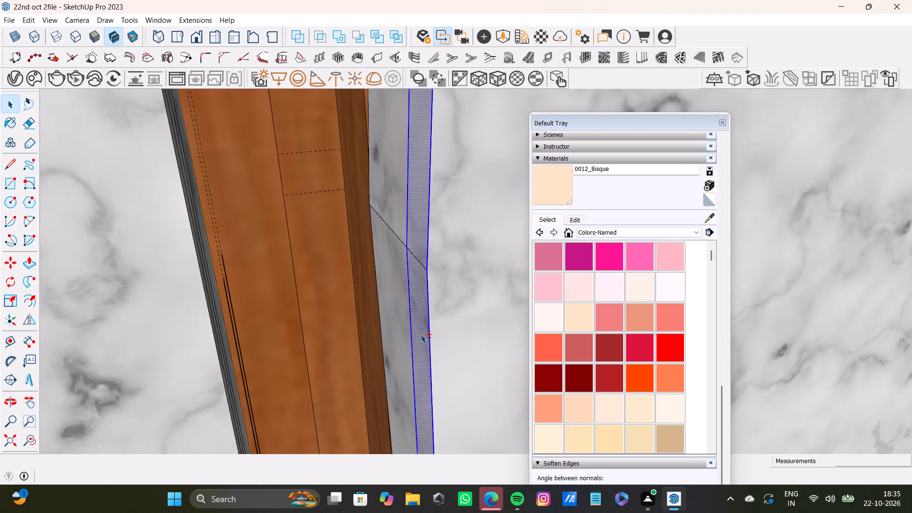
pyautogui.keyDown('shift'); pyautogui.scroll(-9, 420, 333); pyautogui.keyUp('shift')
pyautogui.keyDown('shift'); pyautogui.moveTo(419, 361); pyautogui.dragTo(251, 229, button='middle'); pyautogui.keyUp('shift')
pyautogui.keyDown('shift'); pyautogui.scroll(-9, 293, 285); pyautogui.keyUp('shift')
pyautogui.keyDown('shift'); pyautogui.moveTo(316, 362); pyautogui.dragTo(168, 167, button='middle'); pyautogui.keyUp('shift')
pyautogui.keyDown('shift'); pyautogui.moveTo(253, 387); pyautogui.dragTo(183, 162, button='middle'); pyautogui.keyUp('shift')
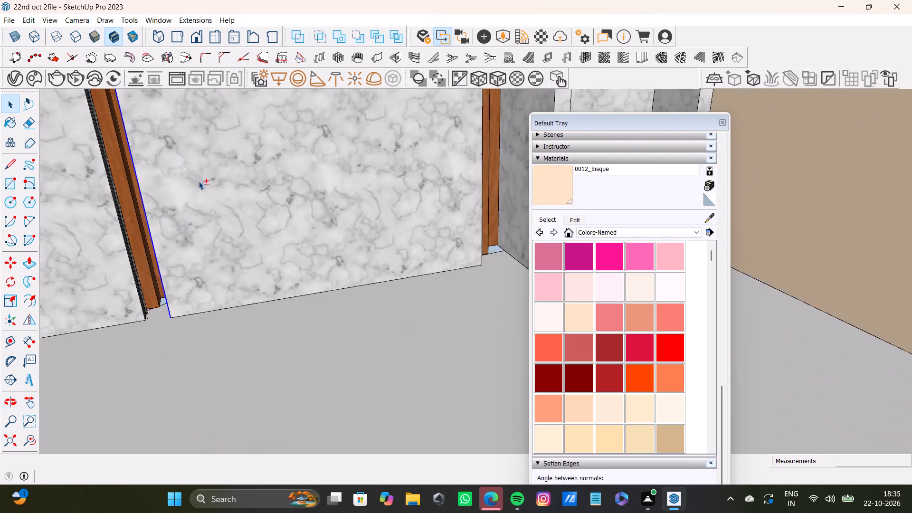
pyautogui.keyDown('shift'); pyautogui.scroll(10, 243, 280); pyautogui.keyUp('shift')
pyautogui.moveTo(172, 307); pyautogui.dragTo(360, 278, button='middle')
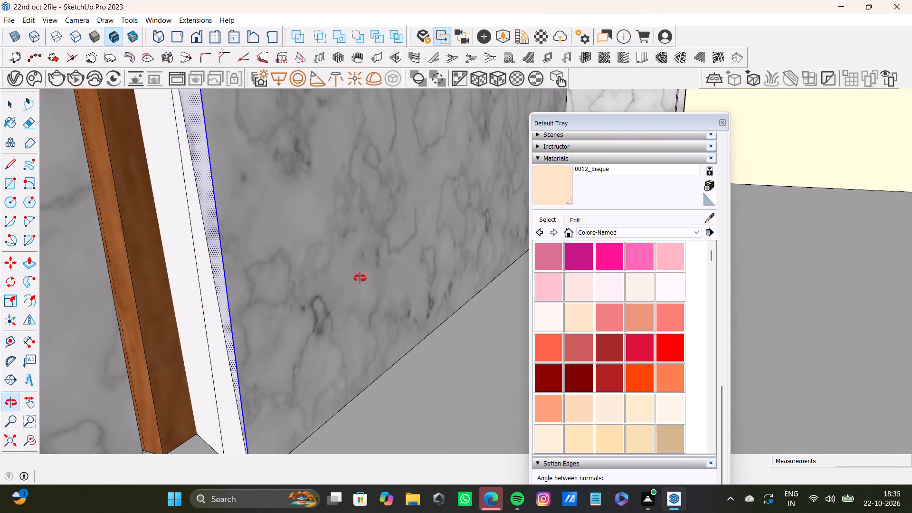
pyautogui.moveTo(360, 278); pyautogui.dragTo(95, 248, button='middle')
pyautogui.scroll(-3, 315, 246)
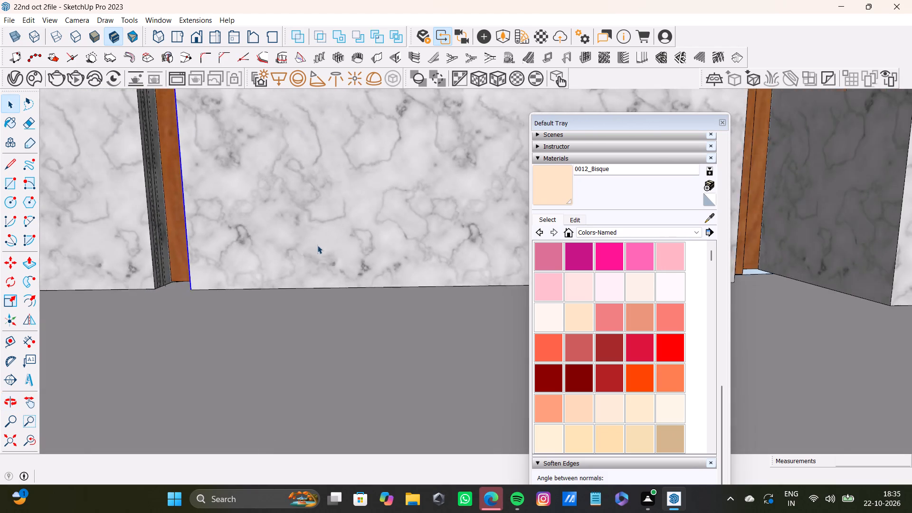
pyautogui.keyDown('shift'); pyautogui.moveTo(342, 230); pyautogui.dragTo(18, 301, button='middle'); pyautogui.keyUp('shift')
pyautogui.moveTo(349, 284); pyautogui.dragTo(238, 302, button='middle')
pyautogui.keyDown('shift'); pyautogui.scroll(3, 437, 309); pyautogui.keyUp('shift')
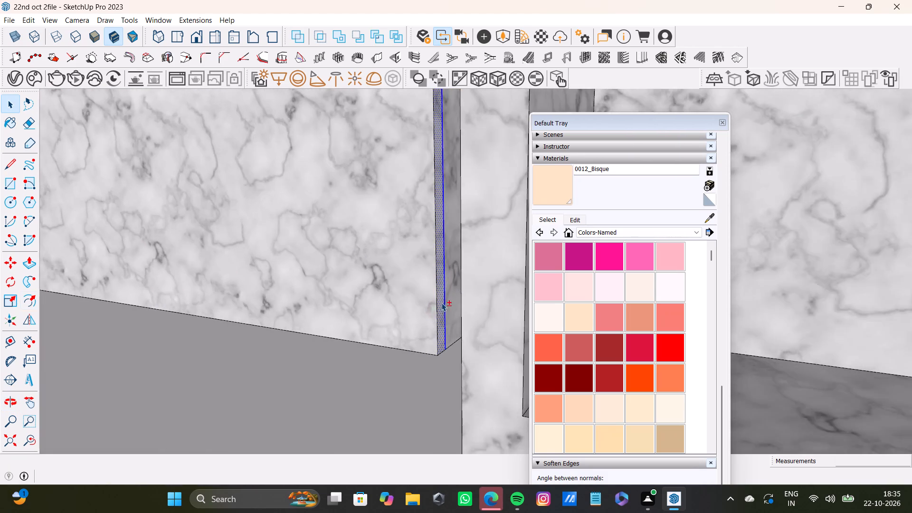
pyautogui.keyDown('shift'); pyautogui.scroll(9, 441, 303); pyautogui.keyUp('shift')
pyautogui.keyDown('shift'); pyautogui.click(437, 318); pyautogui.keyUp('shift')
pyautogui.keyDown('shift'); pyautogui.rightClick(446, 329); pyautogui.keyUp('shift')
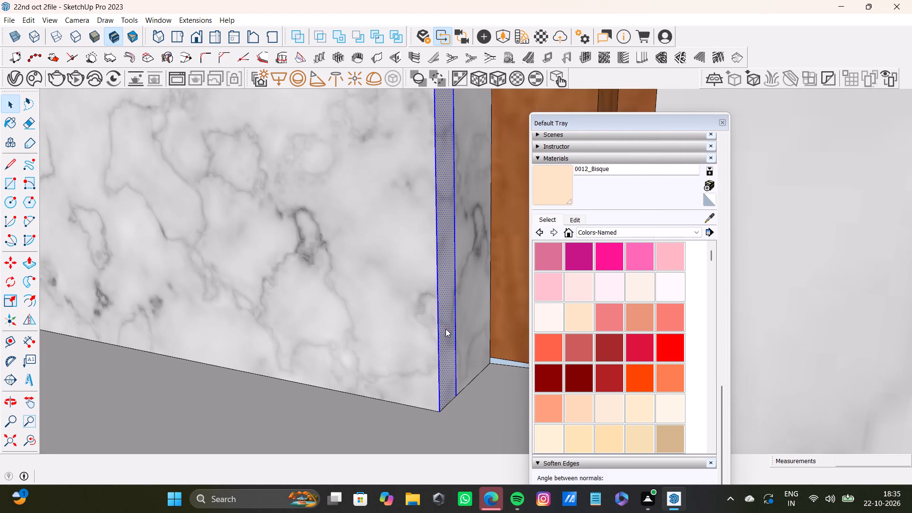
pyautogui.keyDown('shift'); pyautogui.click(483, 175); pyautogui.keyUp('shift')
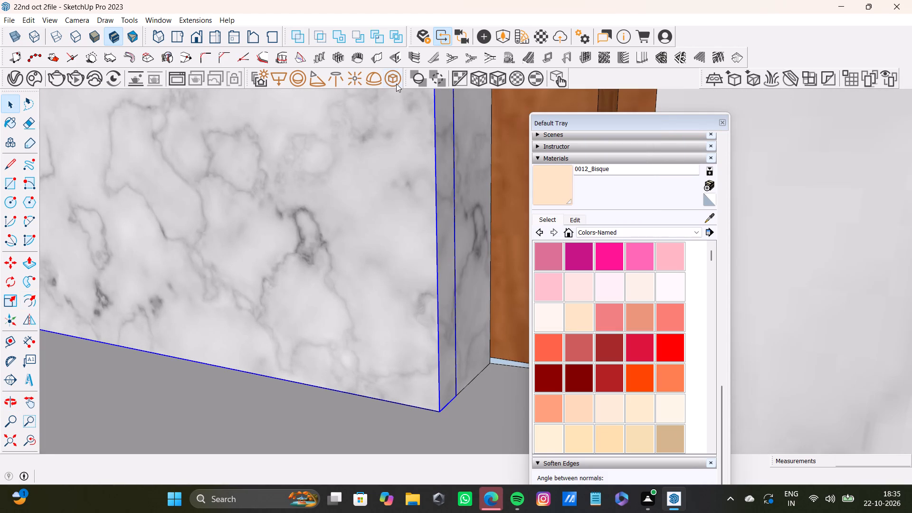
# Convert the smaller panel's grouped edge strip into a V-Ray mesh light.
pyautogui.keyDown('shift'); pyautogui.click(393, 78); pyautogui.keyUp('shift')
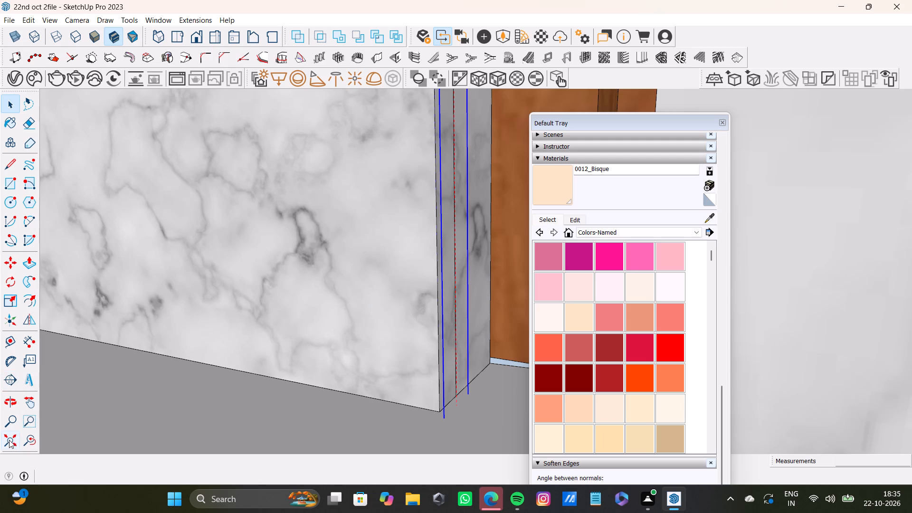
# Place a V-Ray spot light on the underside of the top board in the tall marble shelf unit's uppermost compartment.
pyautogui.click(9, 440)
pyautogui.click(31, 440)
pyautogui.moveTo(406, 345); pyautogui.dragTo(470, 333, button='middle')
pyautogui.click(8, 437)
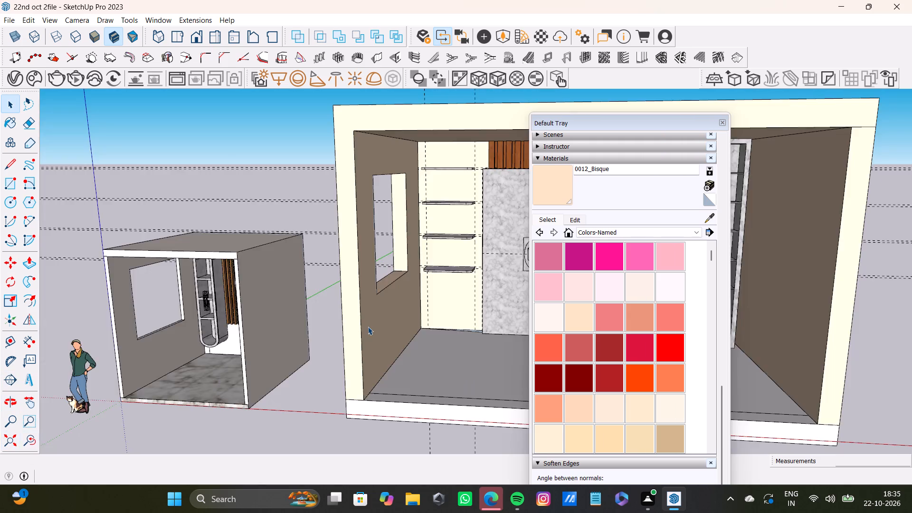
pyautogui.keyDown('shift'); pyautogui.moveTo(419, 285); pyautogui.dragTo(197, 262, button='middle'); pyautogui.keyUp('shift')
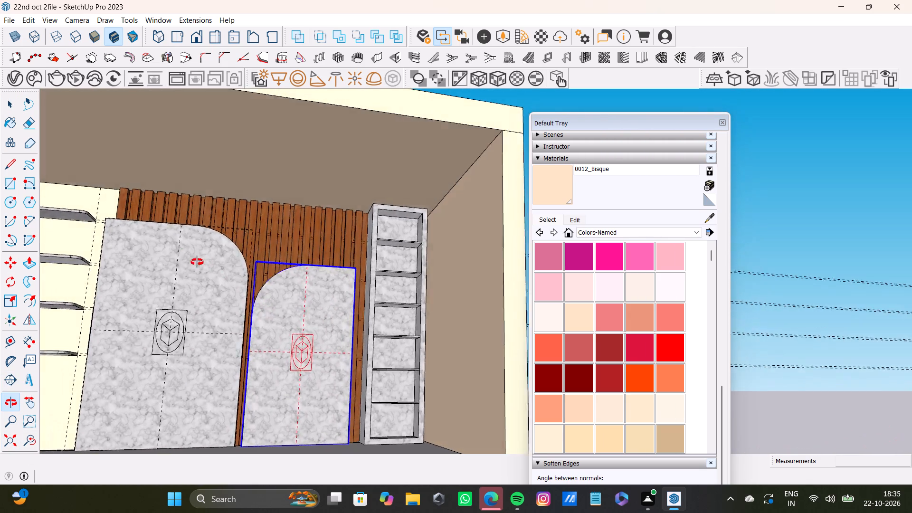
pyautogui.keyDown('shift'); pyautogui.moveTo(197, 262); pyautogui.dragTo(214, 256, button='middle'); pyautogui.keyUp('shift')
pyautogui.keyDown('shift'); pyautogui.moveTo(390, 260); pyautogui.dragTo(387, 273, button='middle'); pyautogui.keyUp('shift')
pyautogui.scroll(7, 402, 246)
pyautogui.moveTo(404, 236); pyautogui.dragTo(381, 218, button='middle')
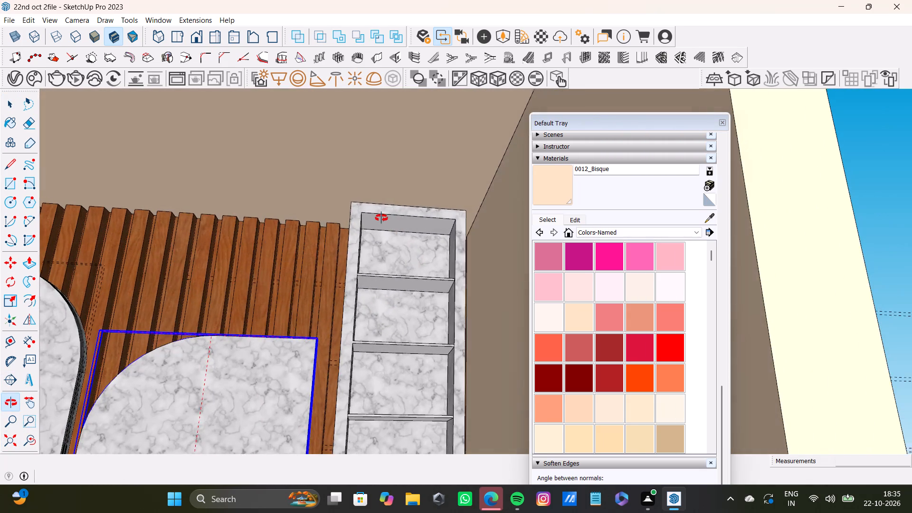
pyautogui.moveTo(381, 218); pyautogui.dragTo(348, 199, button='middle')
pyautogui.click(315, 74)
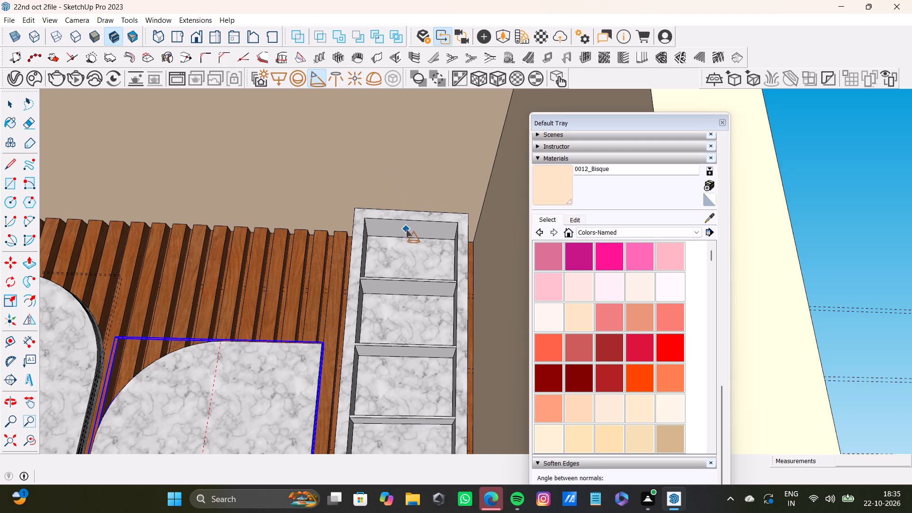
pyautogui.click(406, 232)
pyautogui.press('space')
# Move the spot light about 11 7/8" along the green axis toward the shelf's front, and lower it about 2".
pyautogui.scroll(9, 410, 251)
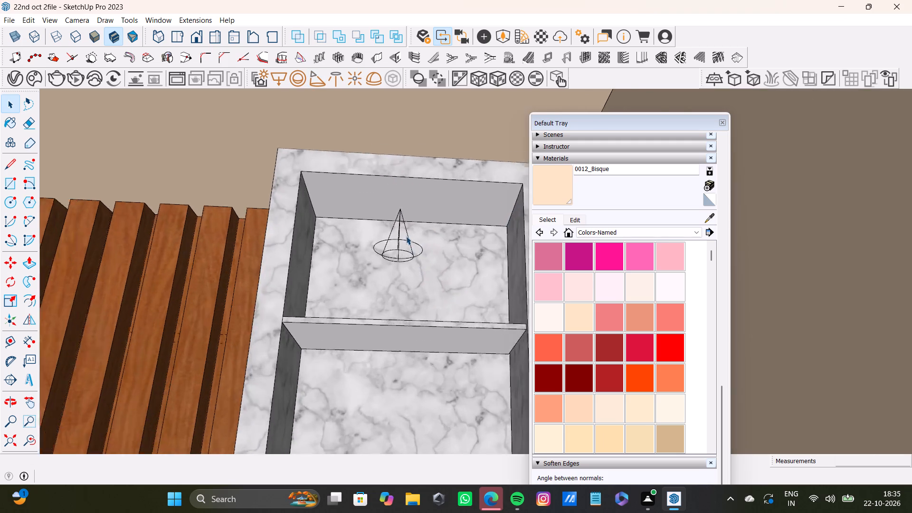
pyautogui.scroll(3, 406, 236)
pyautogui.moveTo(406, 236); pyautogui.dragTo(328, 259, button='middle')
pyautogui.scroll(3, 394, 229)
pyautogui.click(418, 194)
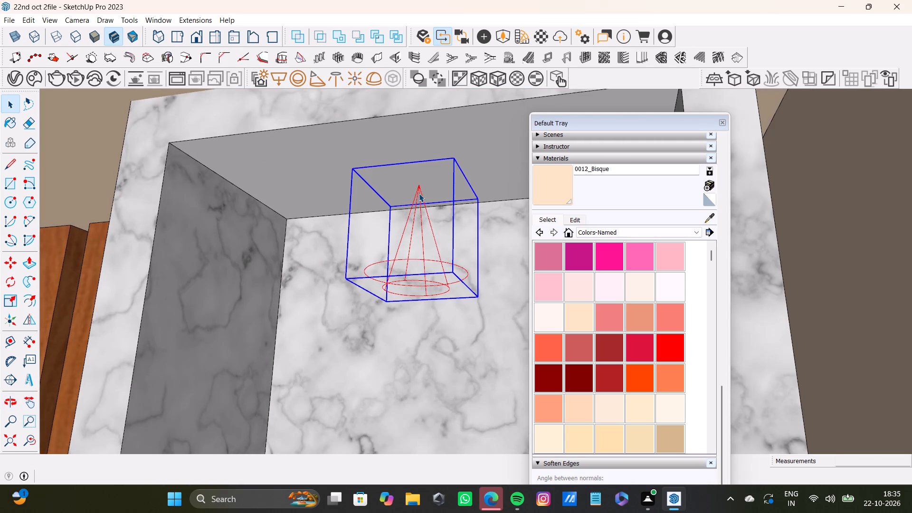
pyautogui.press('m')
pyautogui.click(419, 183)
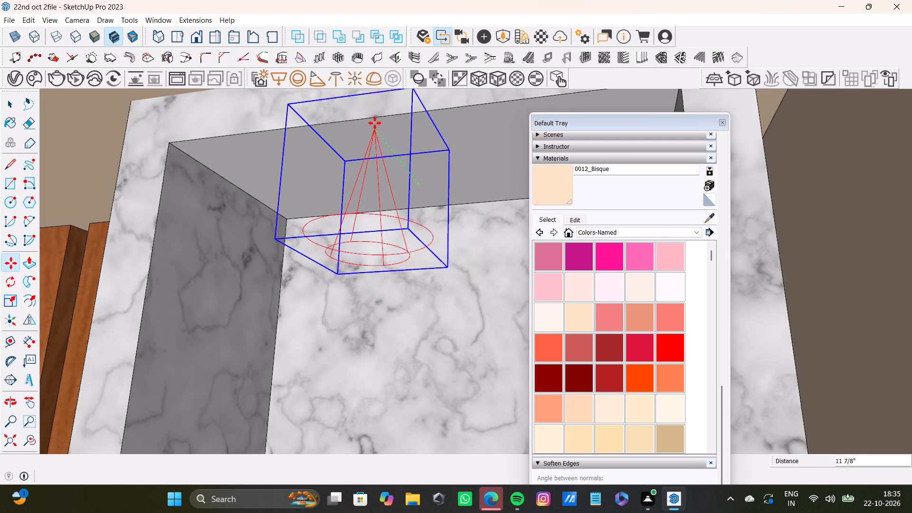
pyautogui.click(374, 123)
pyautogui.click(373, 128)
pyautogui.click(371, 145)
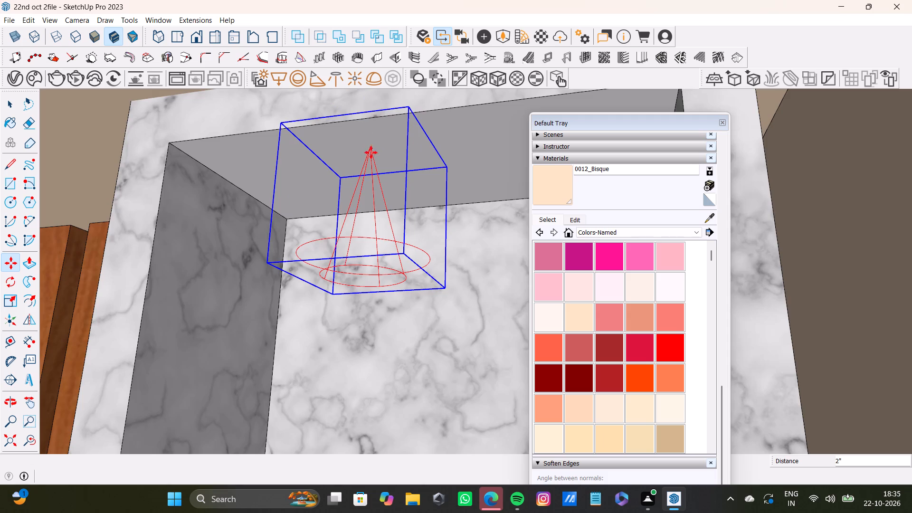
# Close the Default Tray to clear the view of the whole room.
pyautogui.scroll(-7, 381, 215)
pyautogui.moveTo(377, 246); pyautogui.dragTo(355, 264, button='middle')
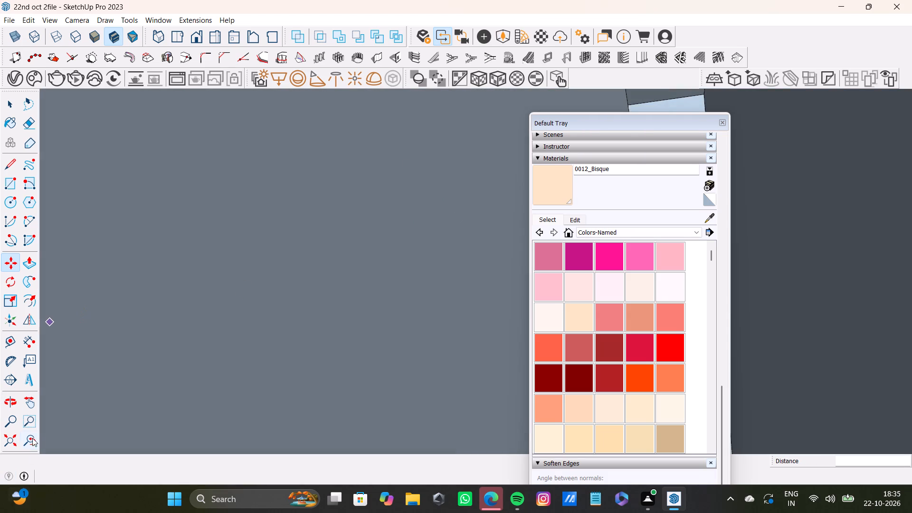
pyautogui.click(31, 441)
pyautogui.click(10, 438)
pyautogui.moveTo(317, 353); pyautogui.dragTo(389, 353, button='middle')
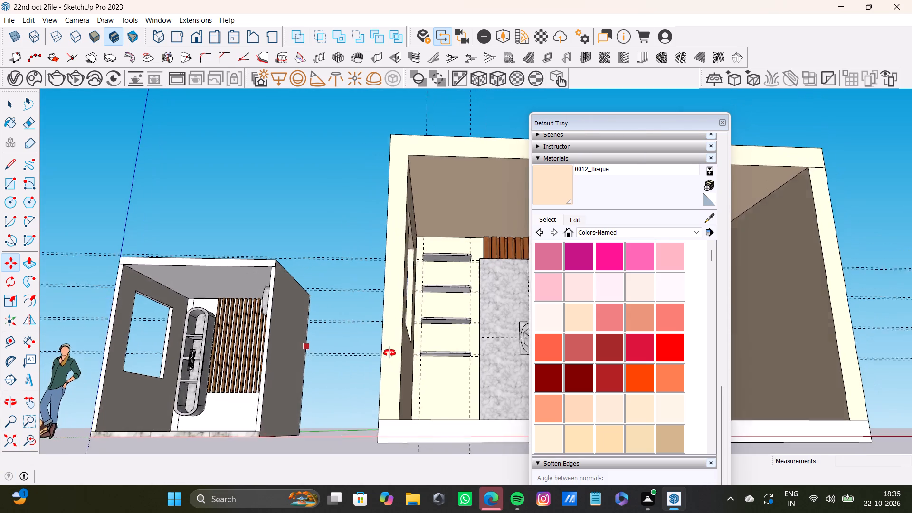
pyautogui.moveTo(389, 353); pyautogui.dragTo(391, 352, button='middle')
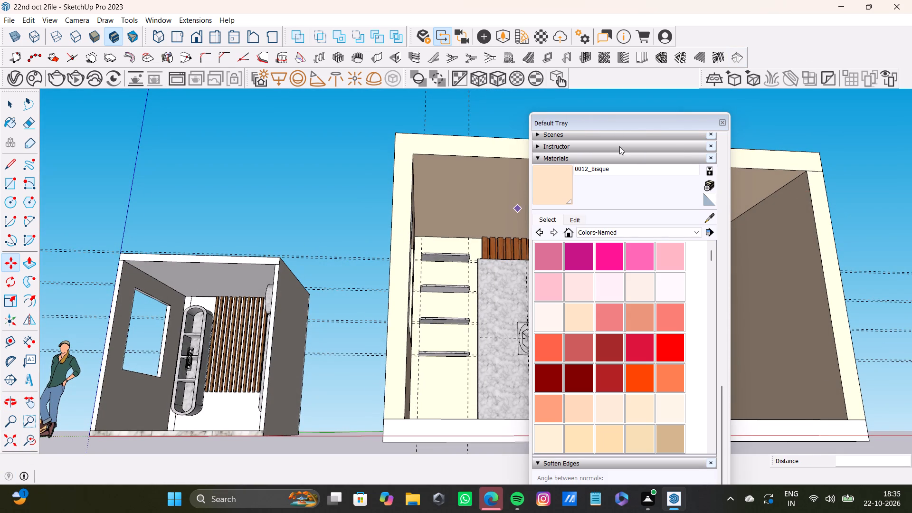
pyautogui.click(718, 121)
# Set the display brightness to slightly above half in the Windows quick settings, and return to the SketchUp model.
pyautogui.click(820, 501)
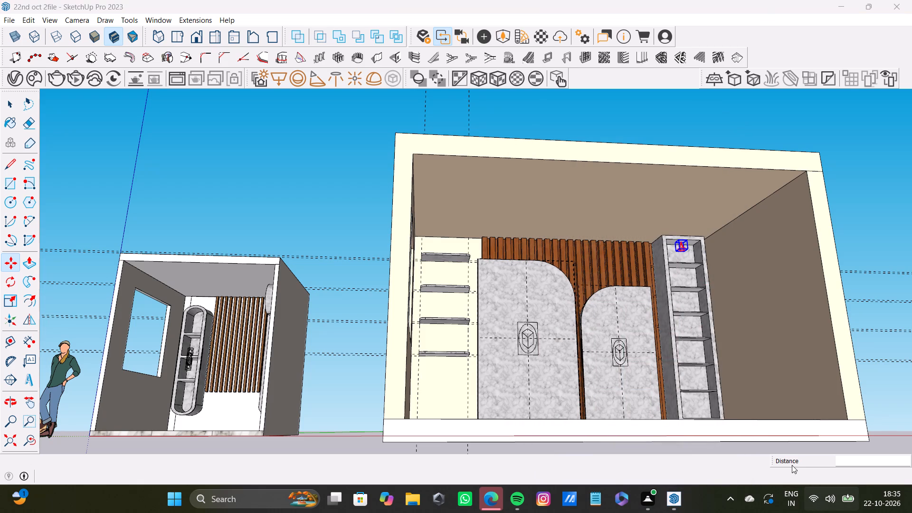
pyautogui.click(804, 396)
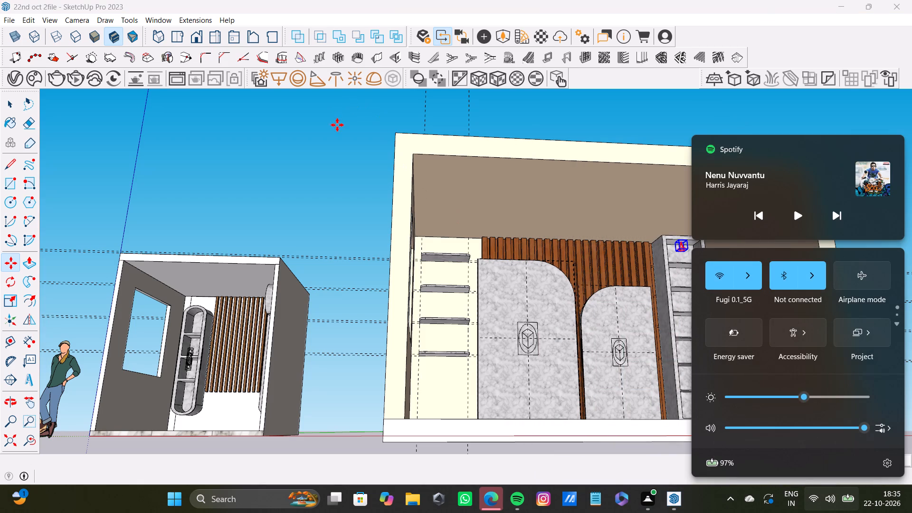
pyautogui.click(337, 125)
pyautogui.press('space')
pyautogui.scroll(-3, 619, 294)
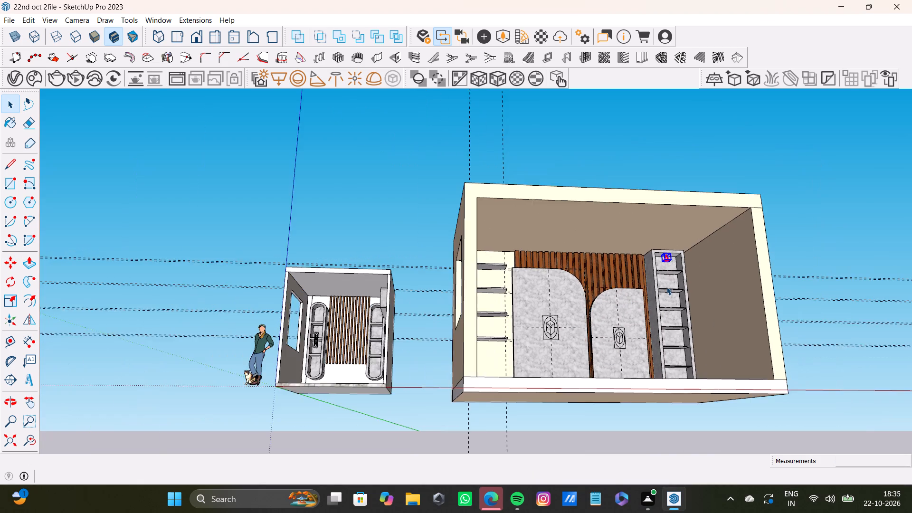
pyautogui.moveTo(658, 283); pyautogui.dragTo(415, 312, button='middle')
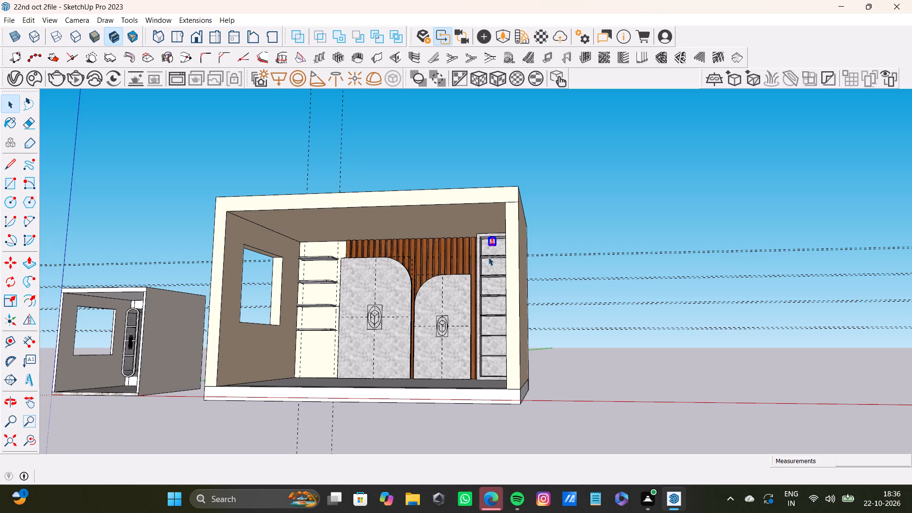
# Lower the spot light slightly further beneath the top board in the marble shelf unit's uppermost compartment.
pyautogui.scroll(11, 491, 234)
pyautogui.moveTo(497, 236); pyautogui.dragTo(550, 213, button='middle')
pyautogui.scroll(10, 519, 253)
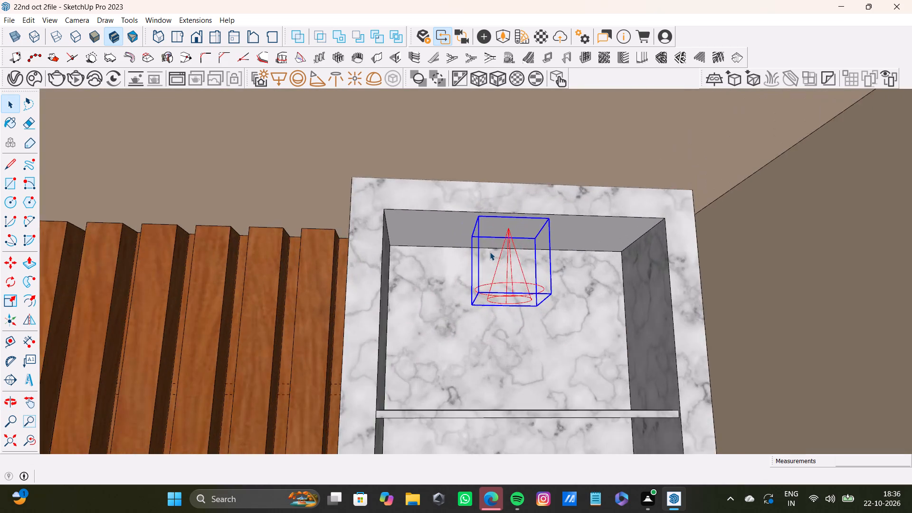
pyautogui.moveTo(490, 252); pyautogui.dragTo(396, 286, button='middle')
pyautogui.scroll(4, 507, 265)
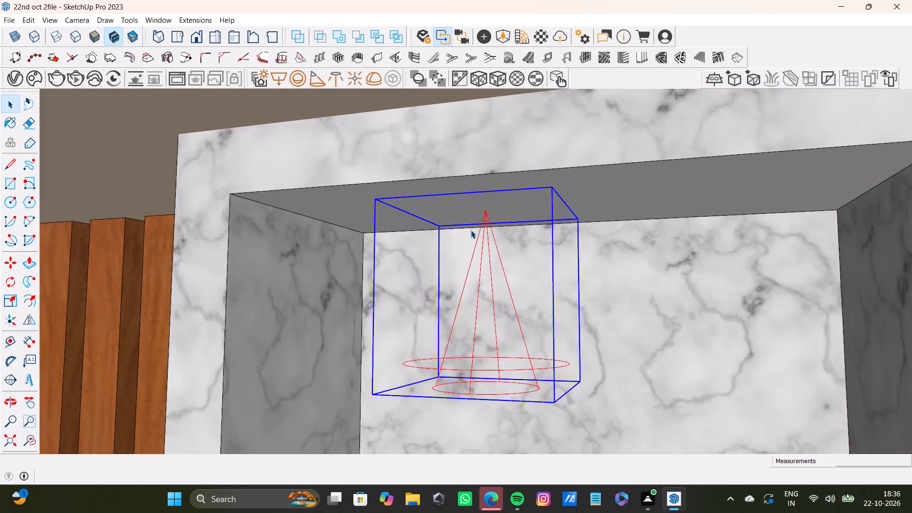
pyautogui.scroll(4, 471, 230)
pyautogui.click(492, 210)
pyautogui.press('m')
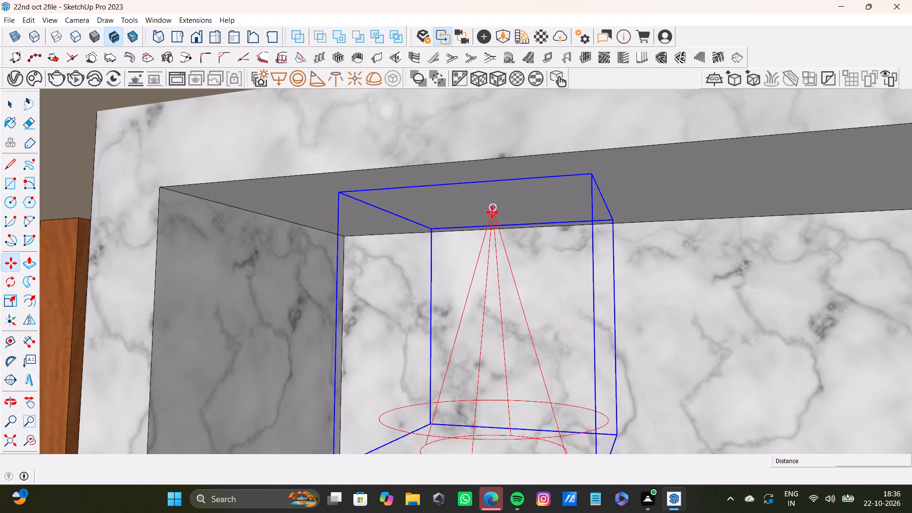
pyautogui.click(494, 211)
pyautogui.click(492, 240)
# Copy the spot light straight down about 2' 3 1/2" along the blue axis into the marble shelf unit's second compartment.
pyautogui.scroll(-4, 497, 255)
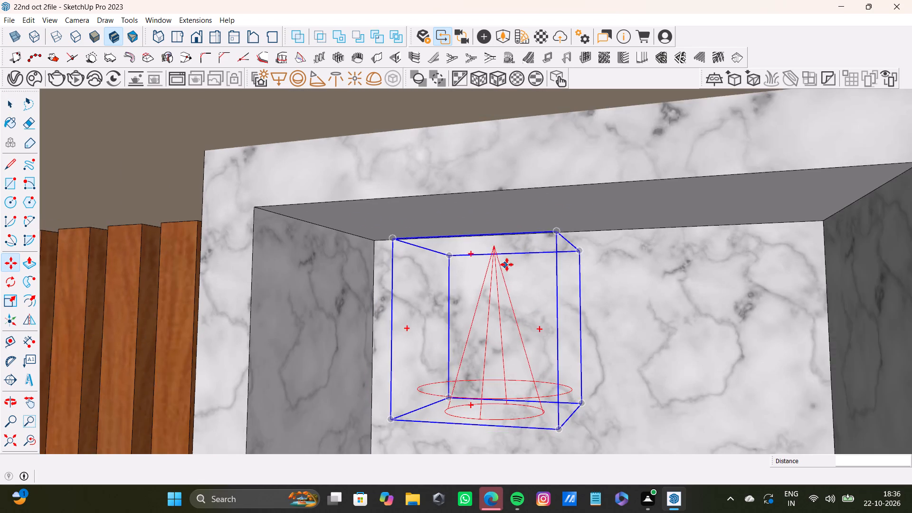
pyautogui.moveTo(507, 264); pyautogui.dragTo(398, 285, button='middle')
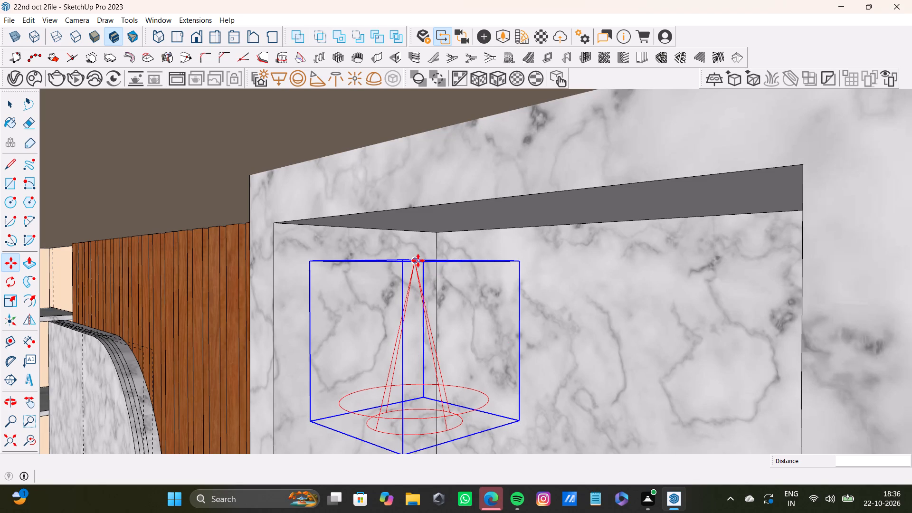
pyautogui.keyDown('shift'); pyautogui.click(416, 260); pyautogui.keyUp('shift')
pyautogui.scroll(-3, 423, 290)
pyautogui.keyDown('ctrl'); pyautogui.moveTo(453, 335); pyautogui.dragTo(434, 223, button='middle'); pyautogui.keyUp('ctrl')
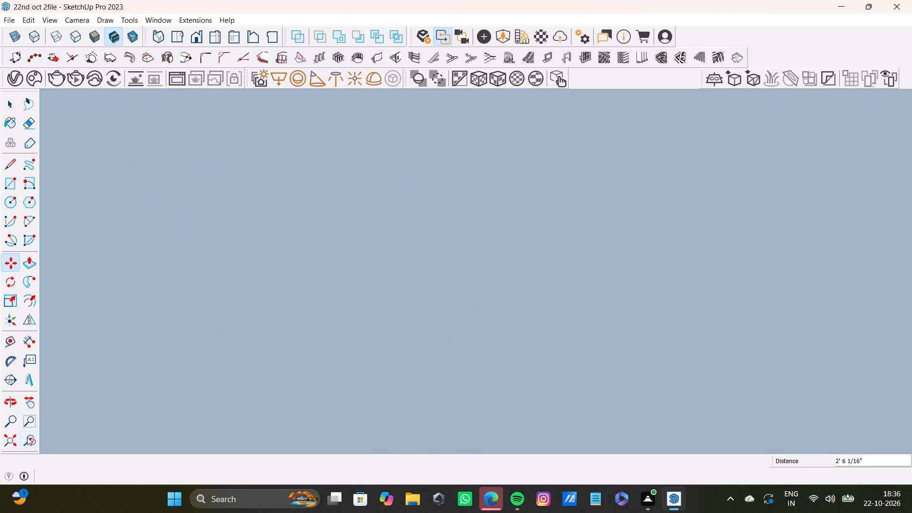
pyautogui.moveTo(28, 441); pyautogui.dragTo(23, 442)
pyautogui.click(13, 441)
pyautogui.moveTo(424, 317); pyautogui.dragTo(468, 357, button='middle')
pyautogui.scroll(2, 619, 298)
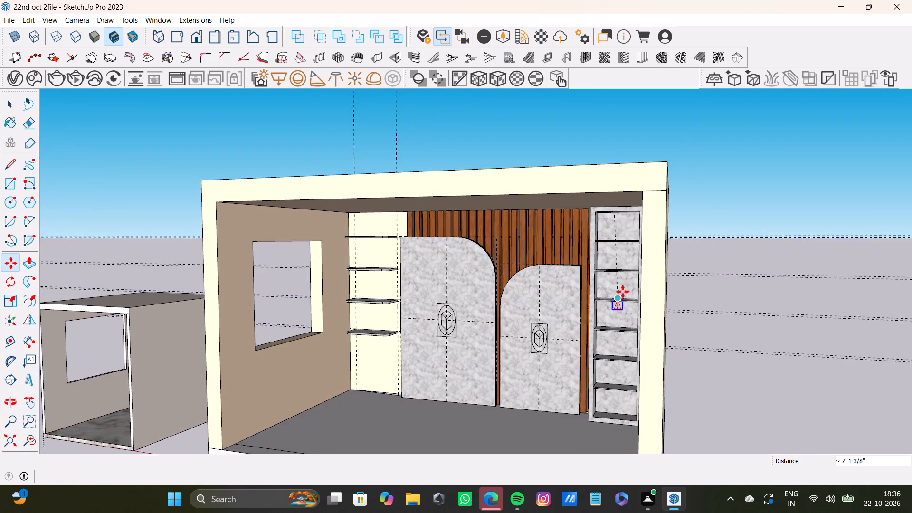
pyautogui.scroll(2, 623, 292)
pyautogui.middleClick(624, 270)
pyautogui.scroll(8, 627, 234)
pyautogui.moveTo(623, 230); pyautogui.dragTo(594, 203, button='middle')
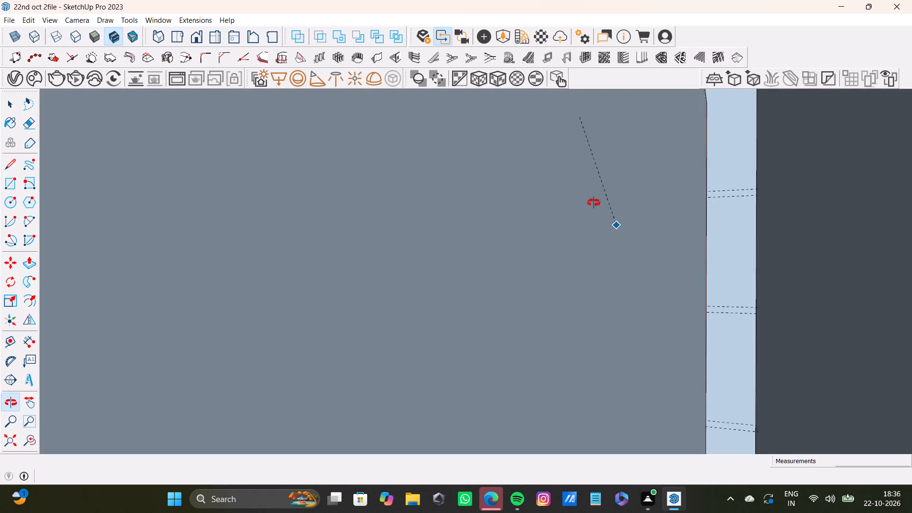
pyautogui.moveTo(594, 203); pyautogui.dragTo(614, 220, button='middle')
pyautogui.scroll(6, 600, 218)
pyautogui.moveTo(599, 218); pyautogui.dragTo(544, 210, button='middle')
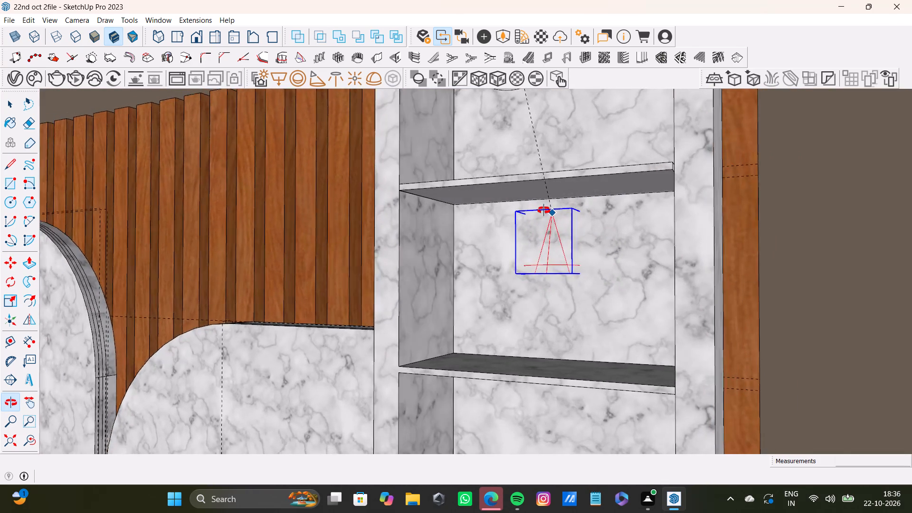
pyautogui.moveTo(544, 210); pyautogui.dragTo(534, 212, button='middle')
pyautogui.moveTo(545, 214); pyautogui.dragTo(570, 226, button='middle')
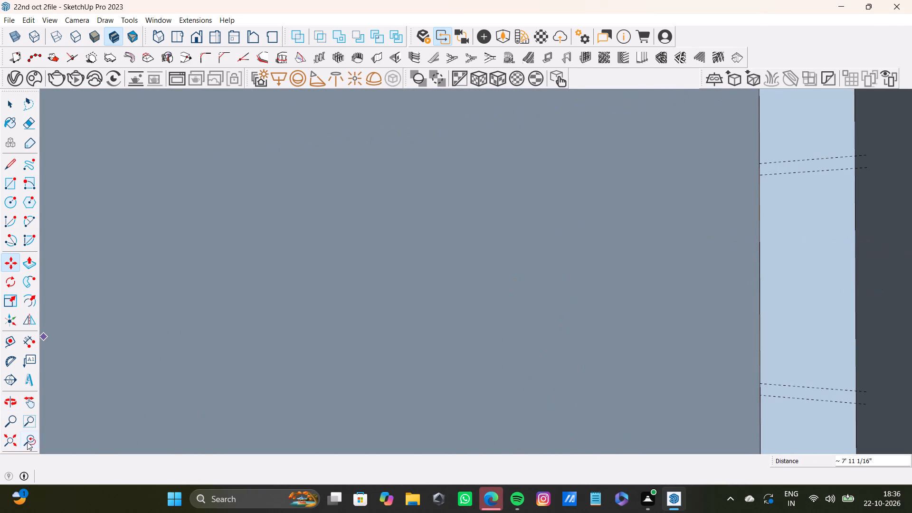
pyautogui.click(27, 442)
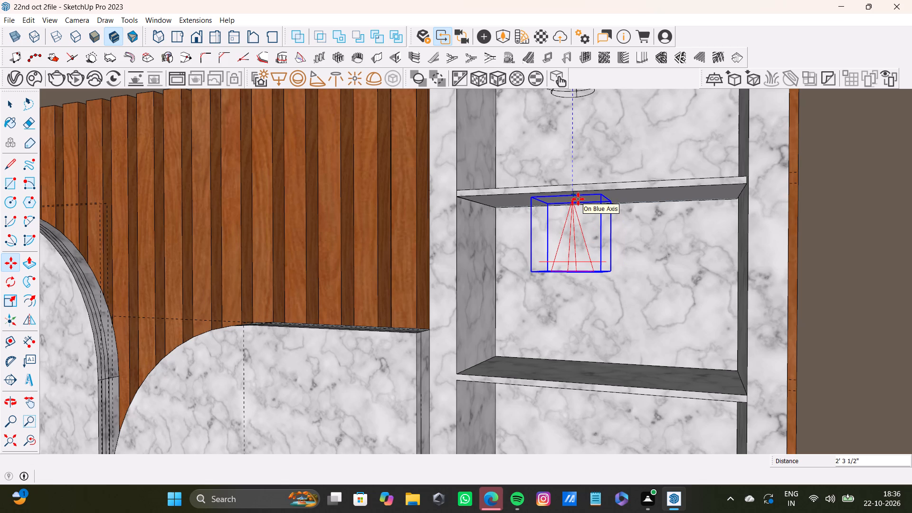
pyautogui.click(578, 199)
# Copy the spot light down about 2' 8" into the third compartment, and again about 2' 5 9/16" into the fourth.
pyautogui.click(574, 203)
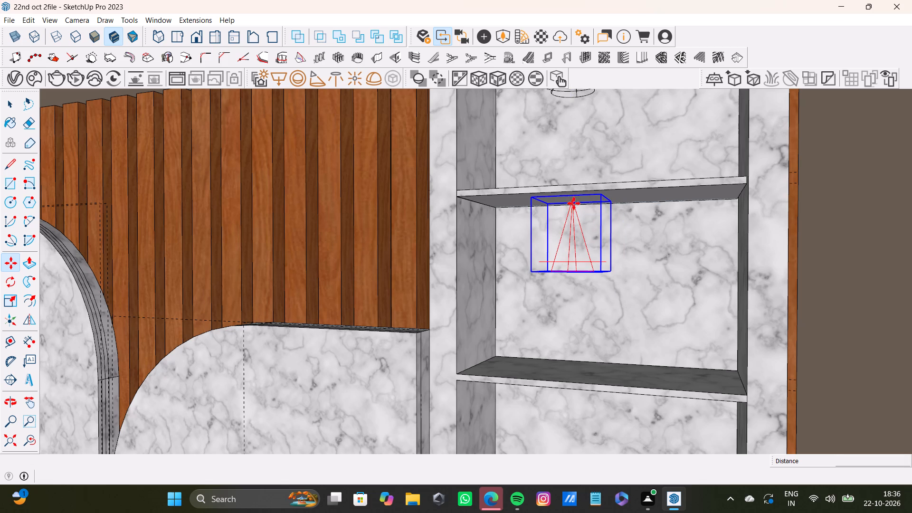
pyautogui.keyDown('shift'); pyautogui.moveTo(575, 358); pyautogui.dragTo(557, 213, button='middle'); pyautogui.keyUp('shift')
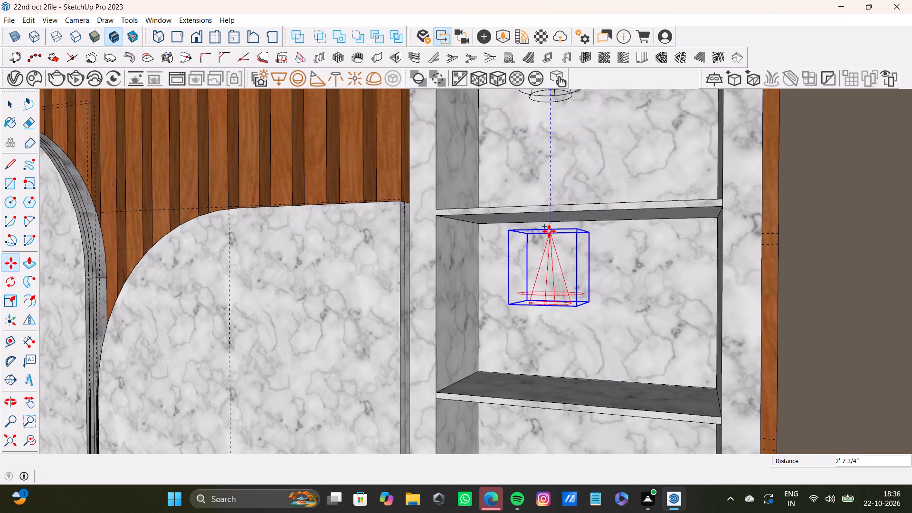
pyautogui.click(552, 233)
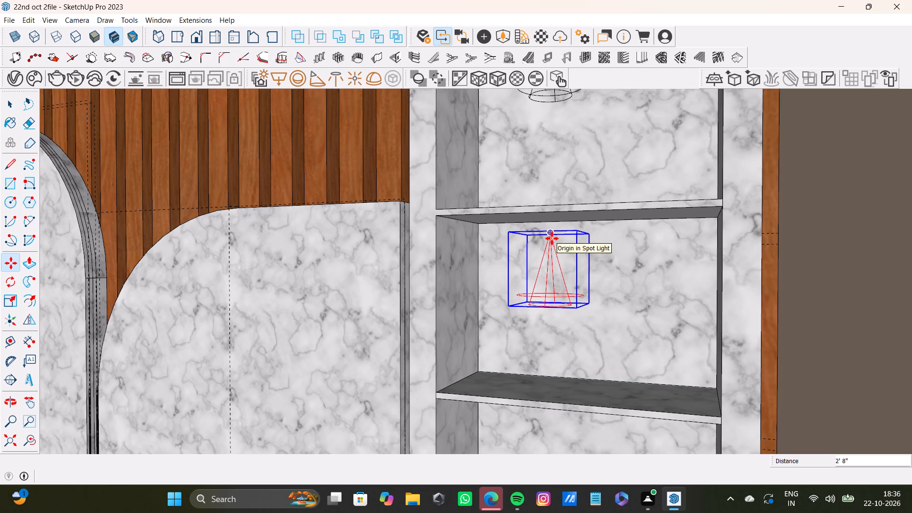
pyautogui.click(555, 234)
pyautogui.keyDown('shift'); pyautogui.moveTo(542, 384); pyautogui.dragTo(529, 198, button='middle'); pyautogui.keyUp('shift')
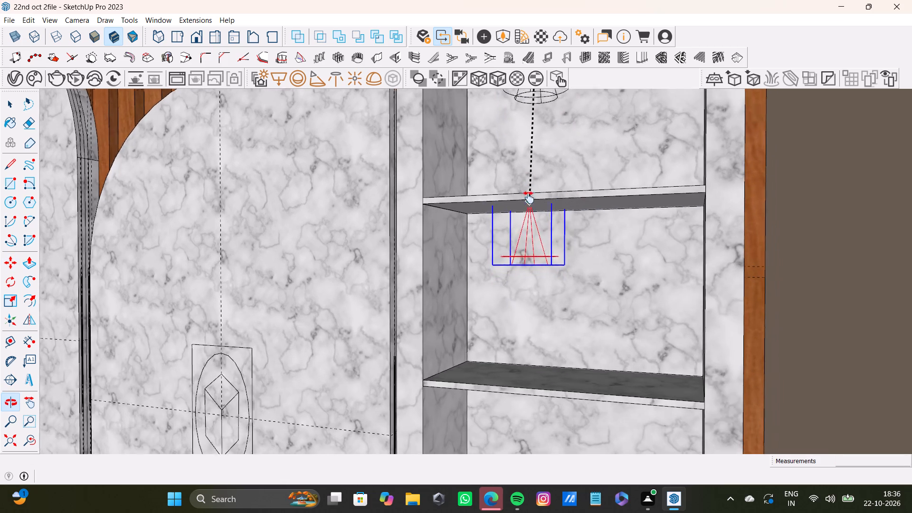
pyautogui.keyDown('shift'); pyautogui.moveTo(529, 198); pyautogui.dragTo(529, 196, button='middle'); pyautogui.keyUp('shift')
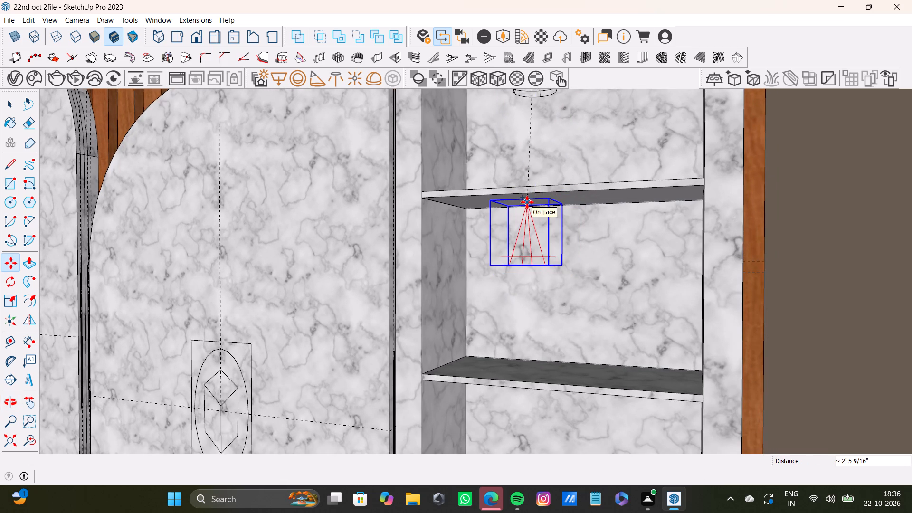
pyautogui.click(532, 202)
# Copy the spot light down about 2' 10 1/2" into the fifth compartment, and raise that copy about 3 3/8" toward the board above.
pyautogui.click(535, 205)
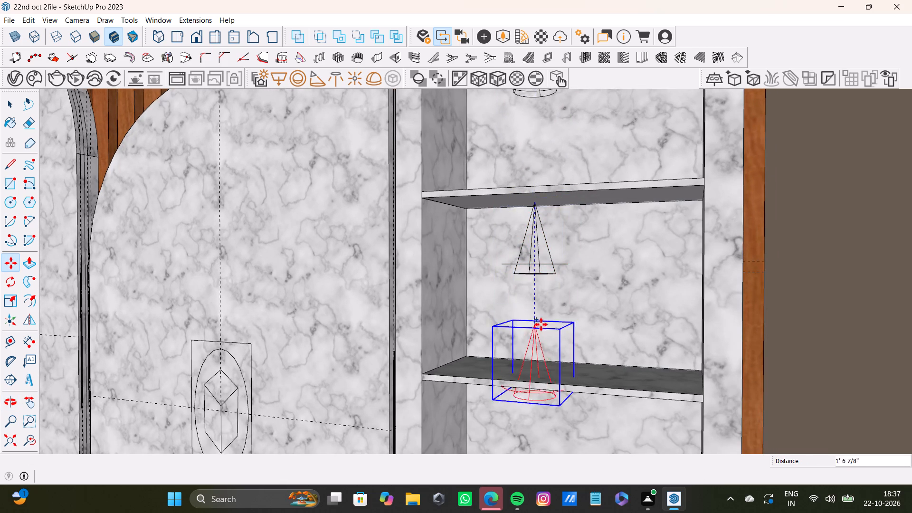
pyautogui.keyDown('shift'); pyautogui.moveTo(541, 324); pyautogui.dragTo(528, 164, button='middle'); pyautogui.keyUp('shift')
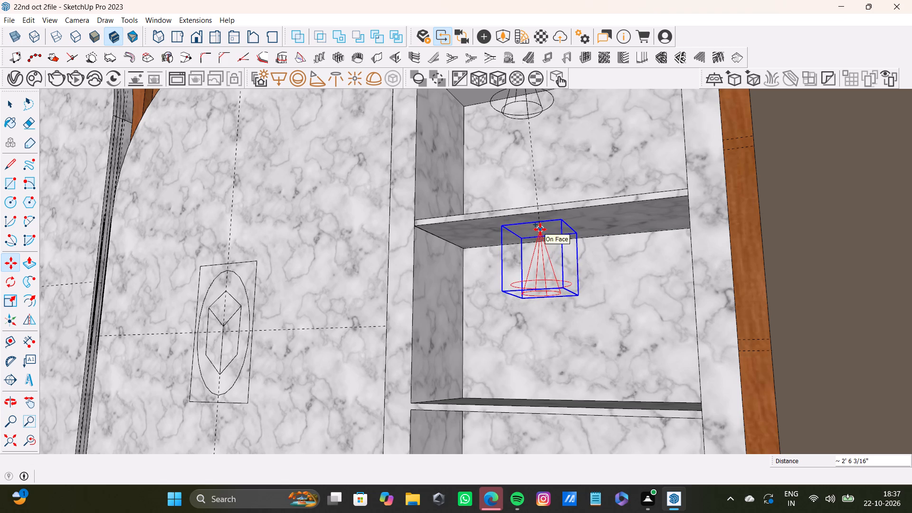
pyautogui.click(525, 253)
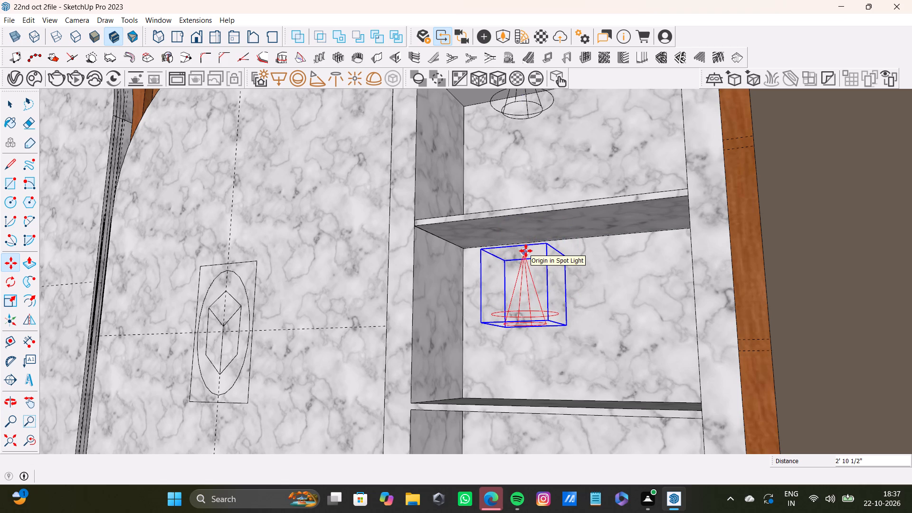
pyautogui.click(527, 255)
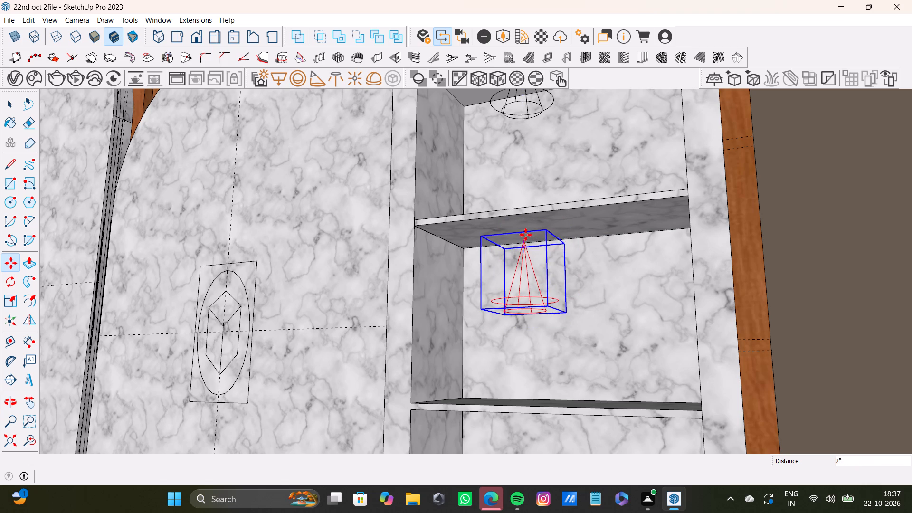
pyautogui.click(524, 231)
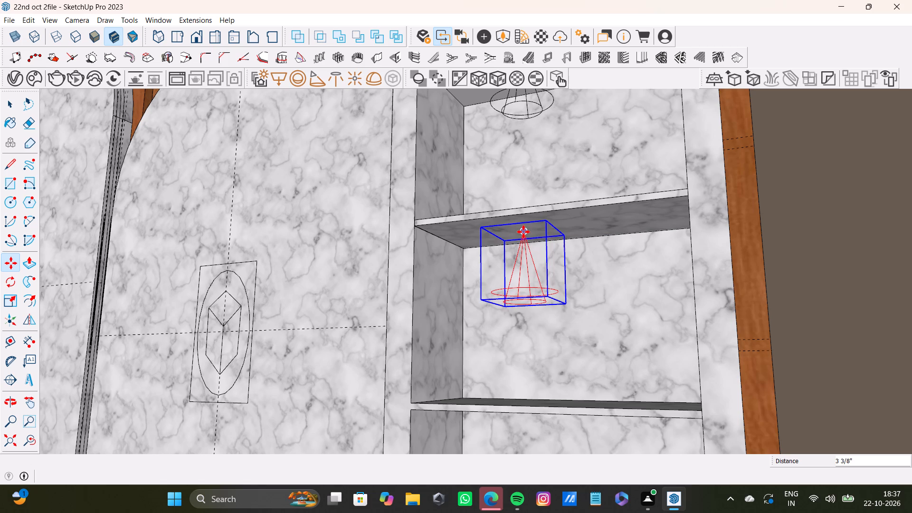
# Copy the spot light down into the sixth compartment, and again about 2' 4 5/8" lower into the bottom compartment.
pyautogui.keyDown('shift'); pyautogui.click(523, 232); pyautogui.keyUp('shift')
pyautogui.keyDown('shift'); pyautogui.moveTo(535, 368); pyautogui.dragTo(524, 205, button='middle'); pyautogui.keyUp('shift')
pyautogui.click(517, 235)
pyautogui.click(517, 239)
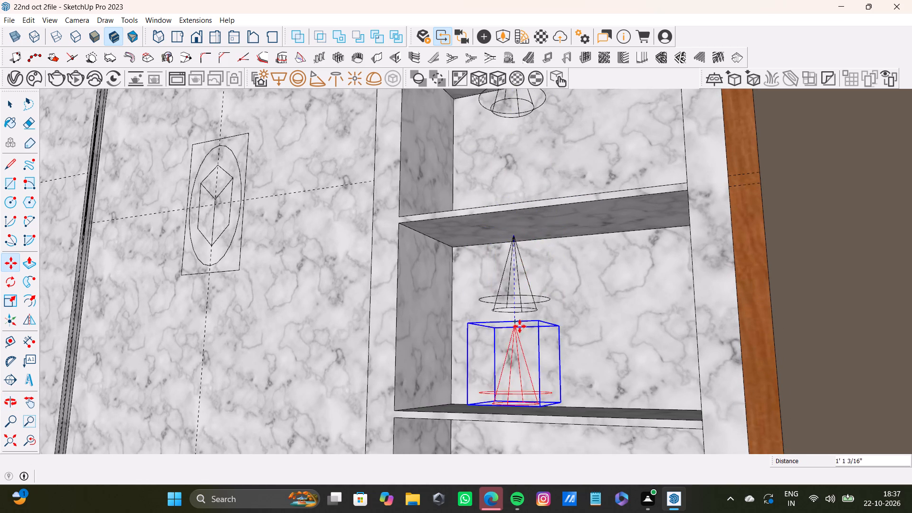
pyautogui.keyDown('shift'); pyautogui.moveTo(520, 326); pyautogui.dragTo(522, 194, button='middle'); pyautogui.keyUp('shift')
pyautogui.click(517, 269)
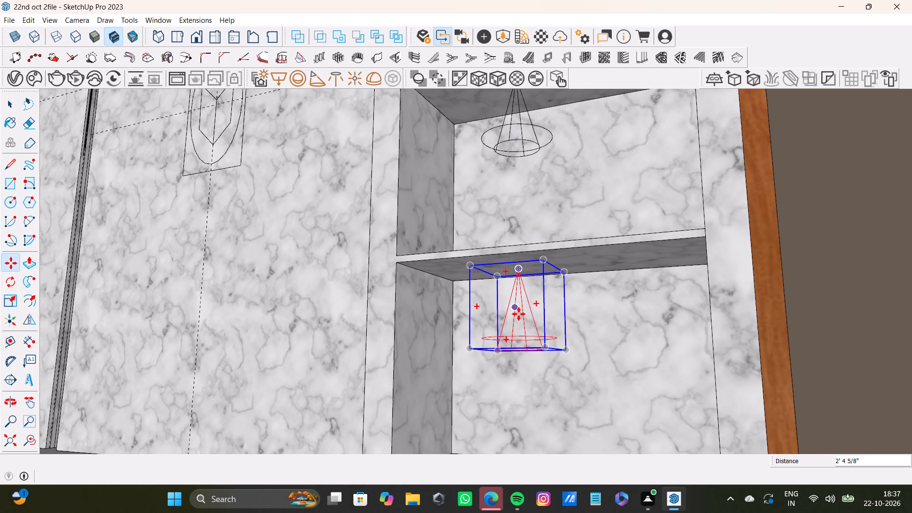
# Draw a V-Ray rectangle light across the straight front edge of the top floating shelf beside the window wall.
pyautogui.scroll(-3, 519, 316)
pyautogui.moveTo(519, 327); pyautogui.dragTo(653, 420, button='middle')
pyautogui.scroll(-8, 616, 393)
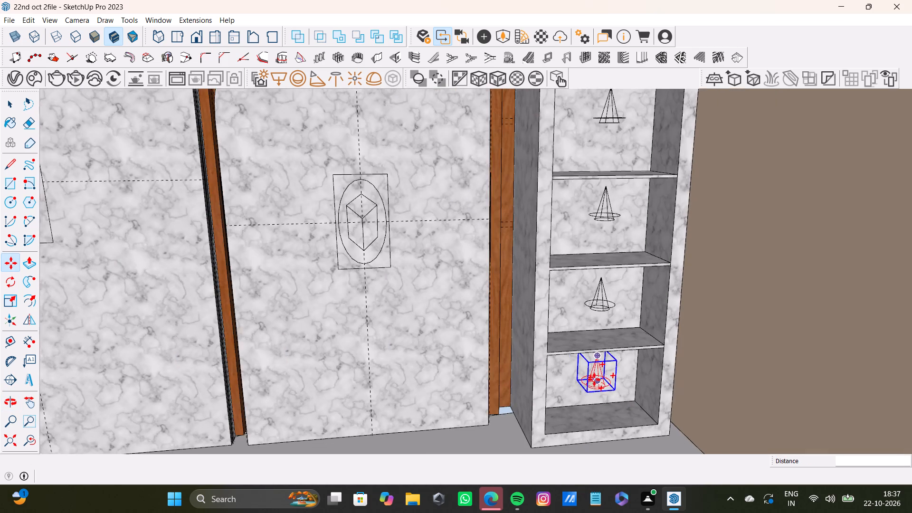
pyautogui.scroll(-7, 594, 380)
pyautogui.keyDown('shift'); pyautogui.moveTo(583, 359); pyautogui.dragTo(451, 293, button='middle'); pyautogui.keyUp('shift')
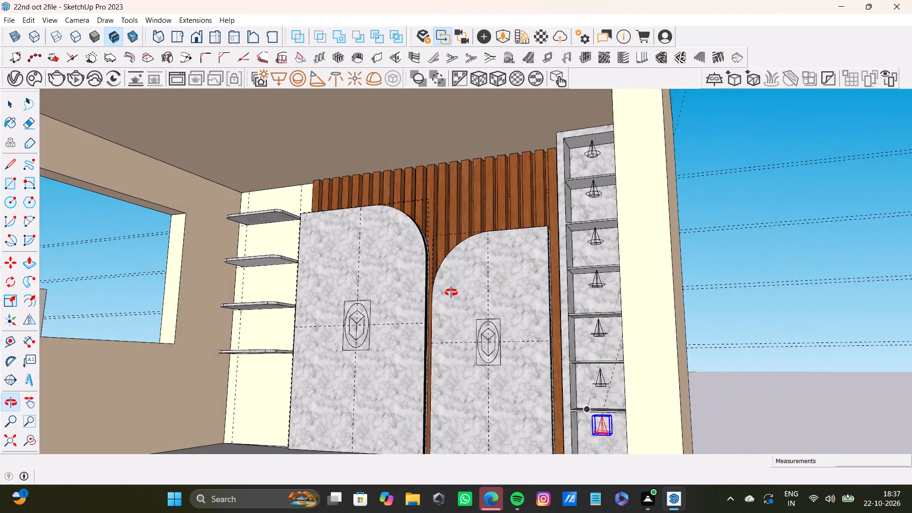
pyautogui.keyDown('shift'); pyautogui.moveTo(451, 293); pyautogui.dragTo(539, 347, button='middle'); pyautogui.keyUp('shift')
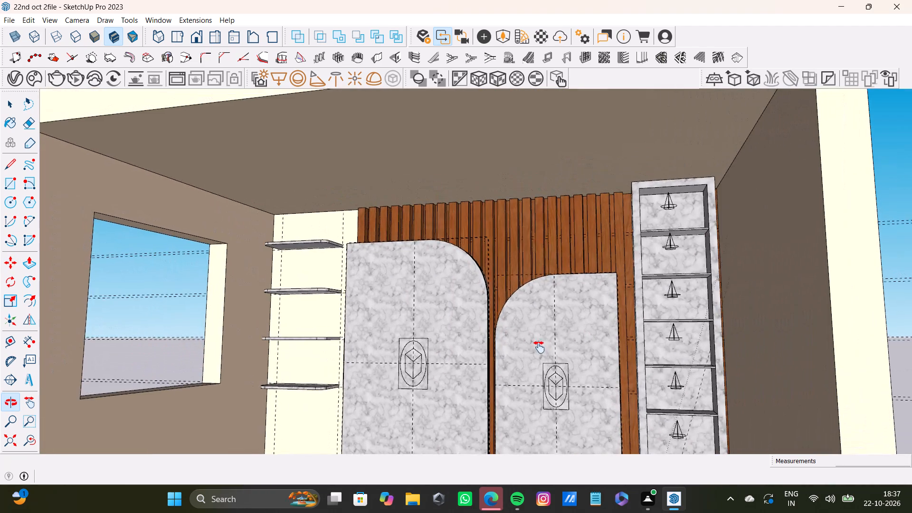
pyautogui.keyDown('shift'); pyautogui.moveTo(539, 347); pyautogui.dragTo(568, 345, button='middle'); pyautogui.keyUp('shift')
pyautogui.press('space')
pyautogui.scroll(6, 272, 236)
pyautogui.keyDown('shift'); pyautogui.moveTo(284, 243); pyautogui.dragTo(328, 223, button='middle'); pyautogui.keyUp('shift')
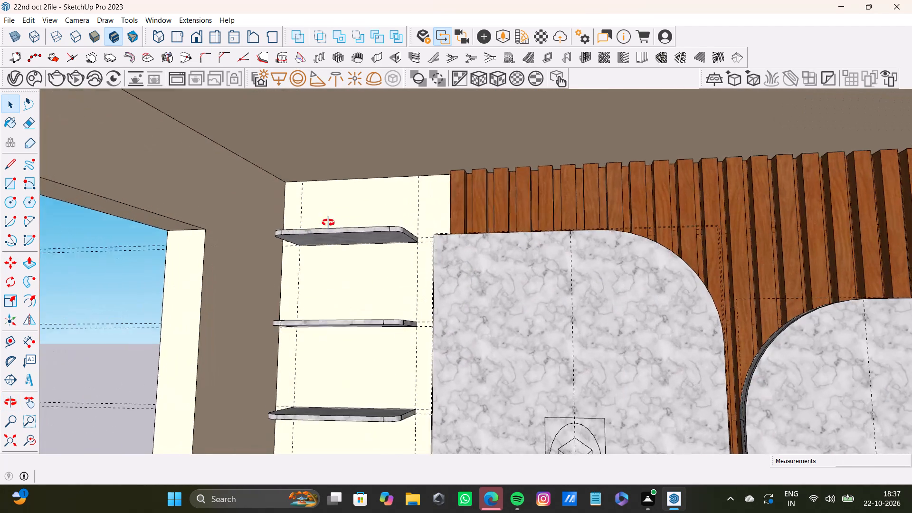
pyautogui.keyDown('shift'); pyautogui.moveTo(328, 223); pyautogui.dragTo(376, 233, button='middle'); pyautogui.keyUp('shift')
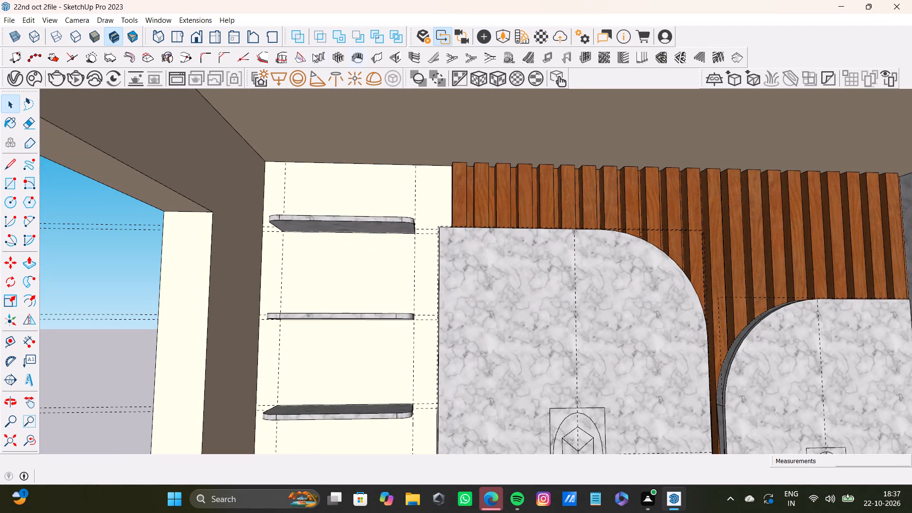
pyautogui.click(281, 78)
pyautogui.scroll(6, 287, 209)
pyautogui.moveTo(292, 233); pyautogui.dragTo(292, 250, button='middle')
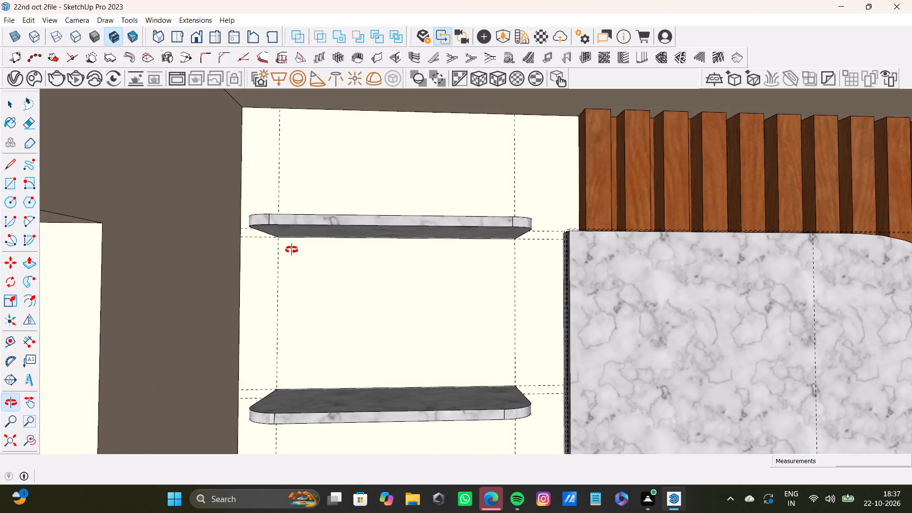
pyautogui.moveTo(292, 250); pyautogui.dragTo(289, 265, button='middle')
pyautogui.scroll(5, 284, 228)
pyautogui.click(262, 212)
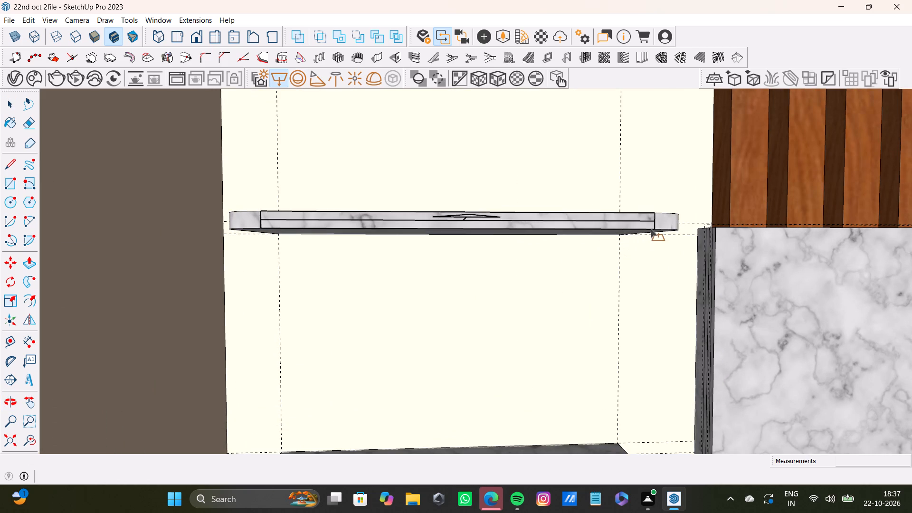
pyautogui.click(651, 229)
# Draw a V-Ray rectangle light across the straight front edge of the second floating shelf from the top.
pyautogui.scroll(-4, 362, 268)
pyautogui.moveTo(358, 278); pyautogui.dragTo(345, 304, button='middle')
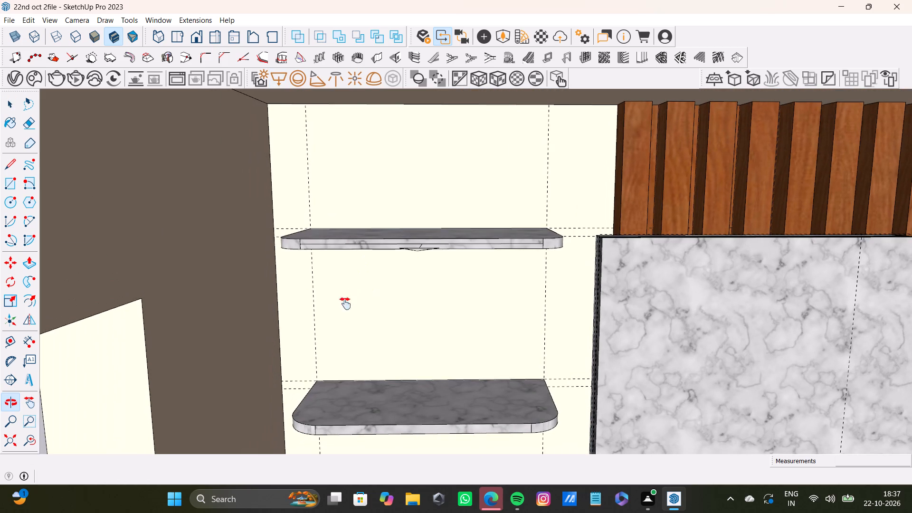
pyautogui.moveTo(345, 304); pyautogui.dragTo(329, 203, button='middle')
pyautogui.scroll(4, 274, 285)
pyautogui.click(308, 313)
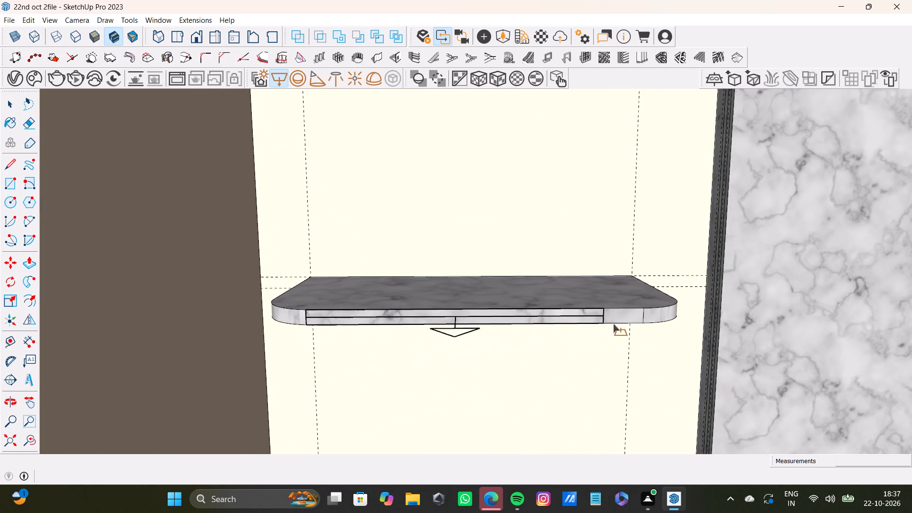
pyautogui.click(639, 325)
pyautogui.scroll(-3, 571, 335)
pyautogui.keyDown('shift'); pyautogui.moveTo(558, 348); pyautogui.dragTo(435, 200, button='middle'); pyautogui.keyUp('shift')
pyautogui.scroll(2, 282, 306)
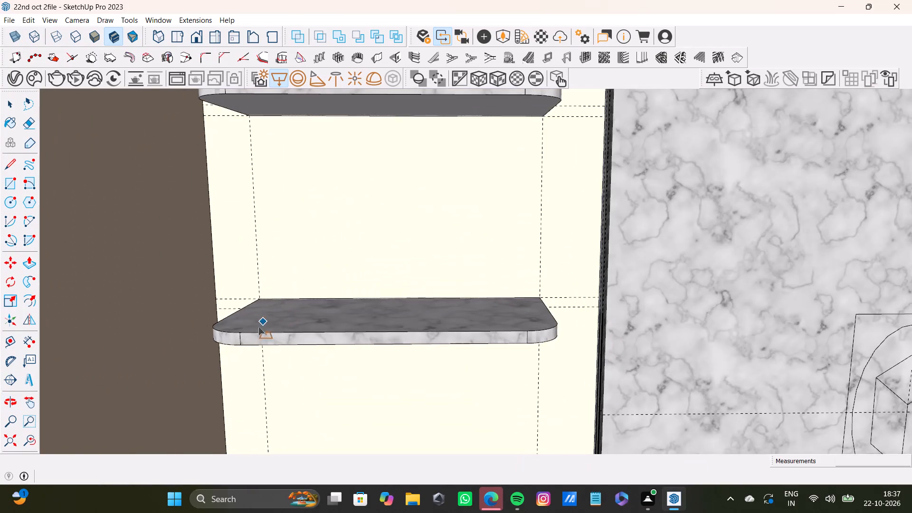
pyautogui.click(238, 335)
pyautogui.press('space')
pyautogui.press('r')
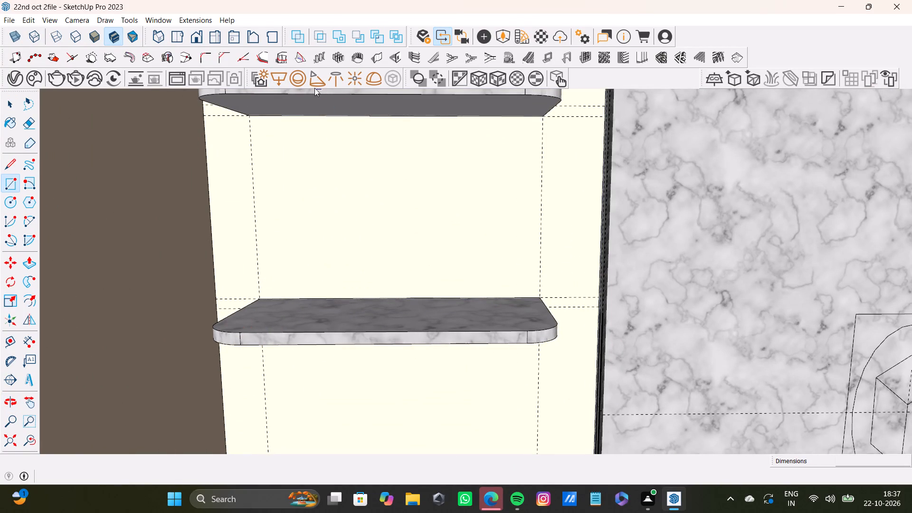
# Draw a V-Ray rectangle light across the straight front edge of the third floating shelf from the top.
pyautogui.click(280, 76)
pyautogui.click(242, 334)
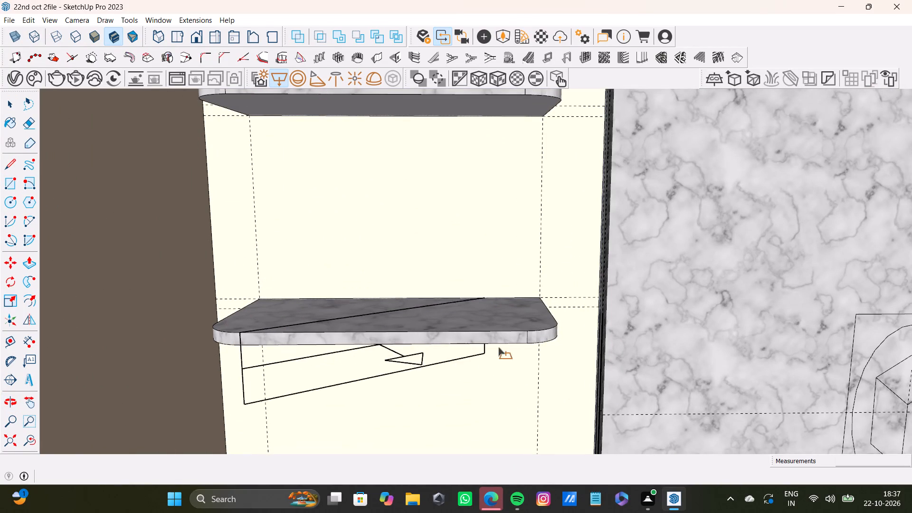
pyautogui.click(522, 344)
# Draw a V-Ray rectangle light across the straight front edge of the bottom floating shelf beside the window wall.
pyautogui.scroll(-5, 436, 354)
pyautogui.moveTo(435, 358); pyautogui.dragTo(369, 202, button='middle')
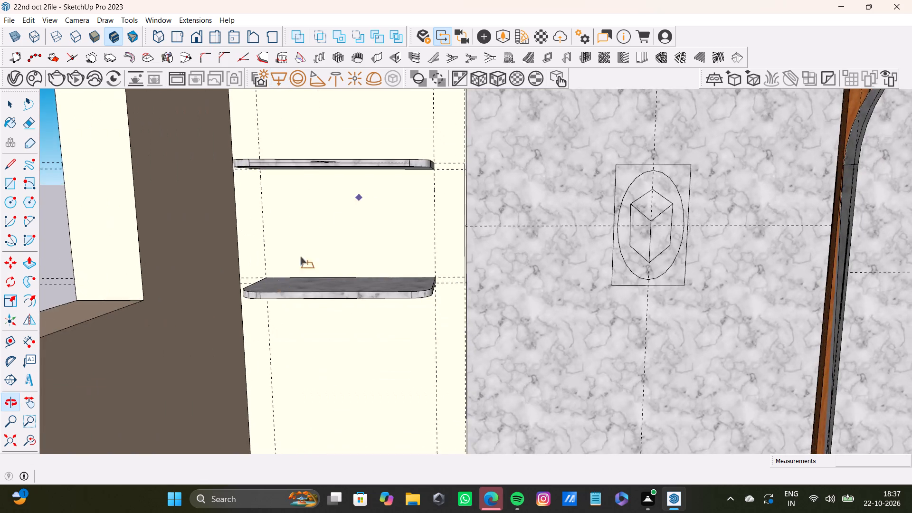
pyautogui.scroll(4, 270, 289)
pyautogui.click(256, 294)
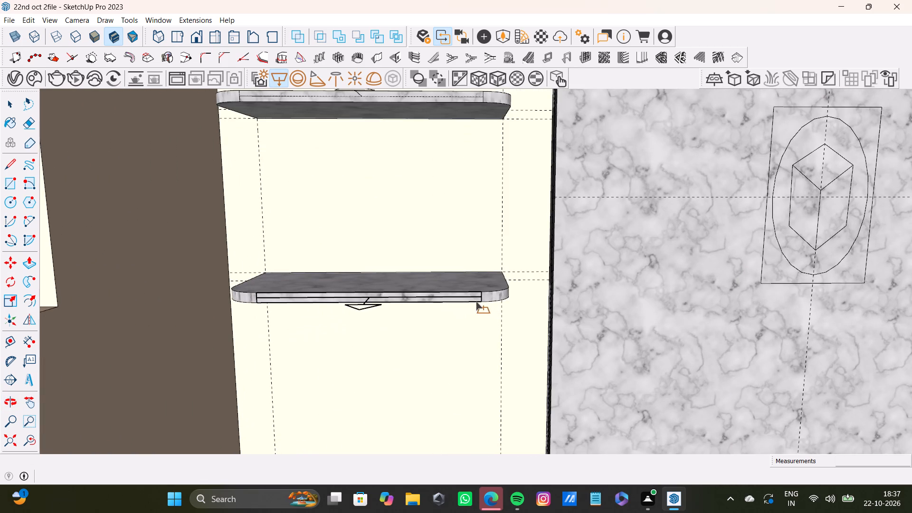
pyautogui.click(476, 301)
# Open the large room's shell group for editing and select the ceiling face.
pyautogui.scroll(-6, 363, 306)
pyautogui.click(12, 437)
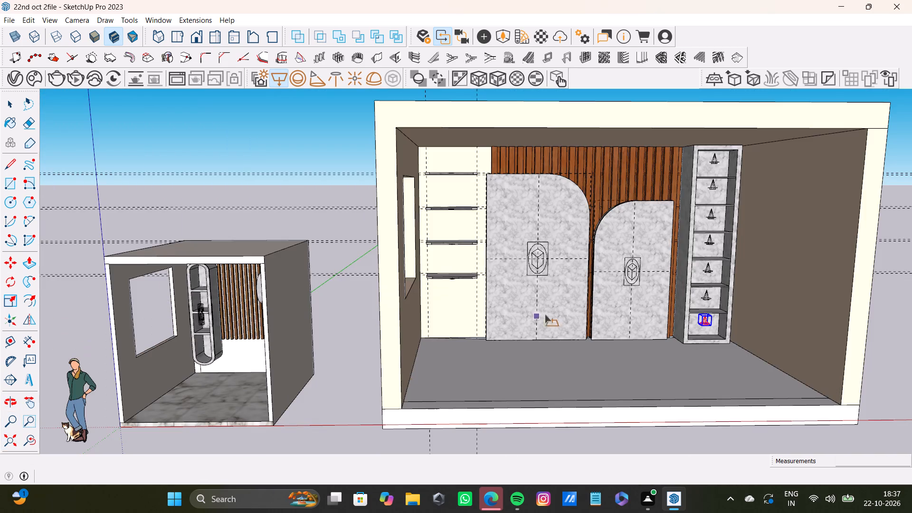
pyautogui.keyDown('shift'); pyautogui.moveTo(451, 298); pyautogui.dragTo(359, 253, button='middle'); pyautogui.keyUp('shift')
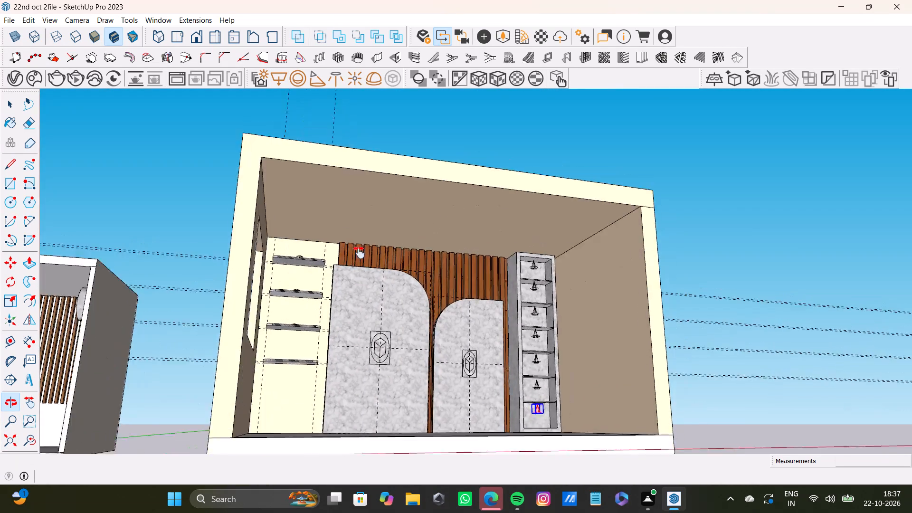
pyautogui.keyDown('shift'); pyautogui.moveTo(359, 253); pyautogui.dragTo(292, 230, button='middle'); pyautogui.keyUp('shift')
pyautogui.scroll(3, 423, 260)
pyautogui.moveTo(382, 258); pyautogui.dragTo(303, 284, button='middle')
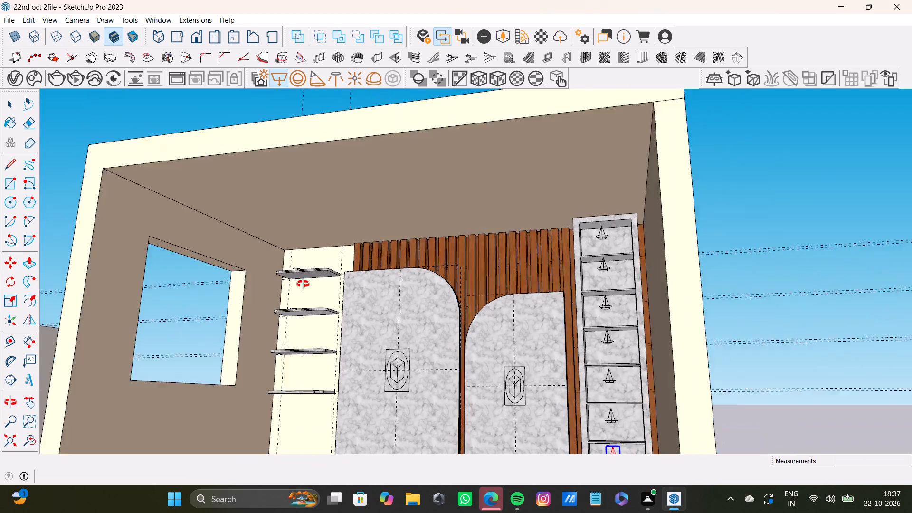
pyautogui.moveTo(303, 284); pyautogui.dragTo(465, 286, button='middle')
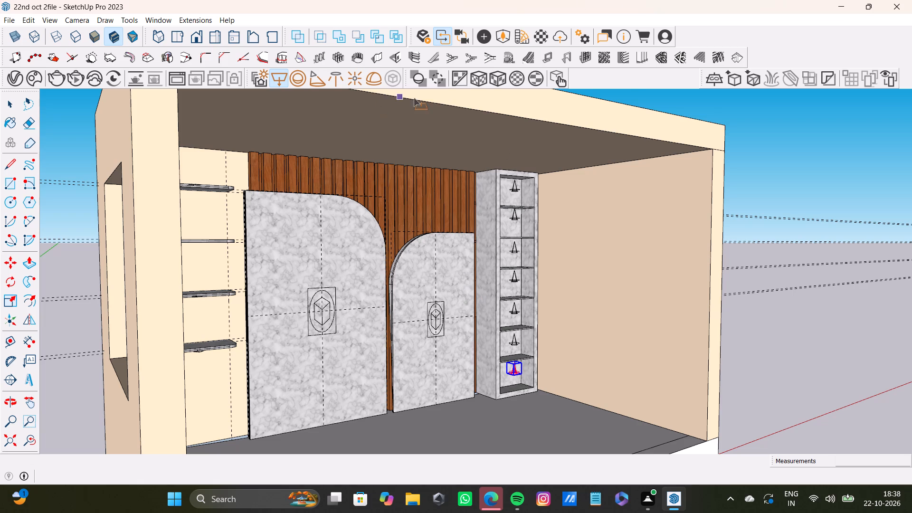
pyautogui.scroll(-4, 423, 205)
pyautogui.moveTo(434, 228); pyautogui.dragTo(319, 231, button='middle')
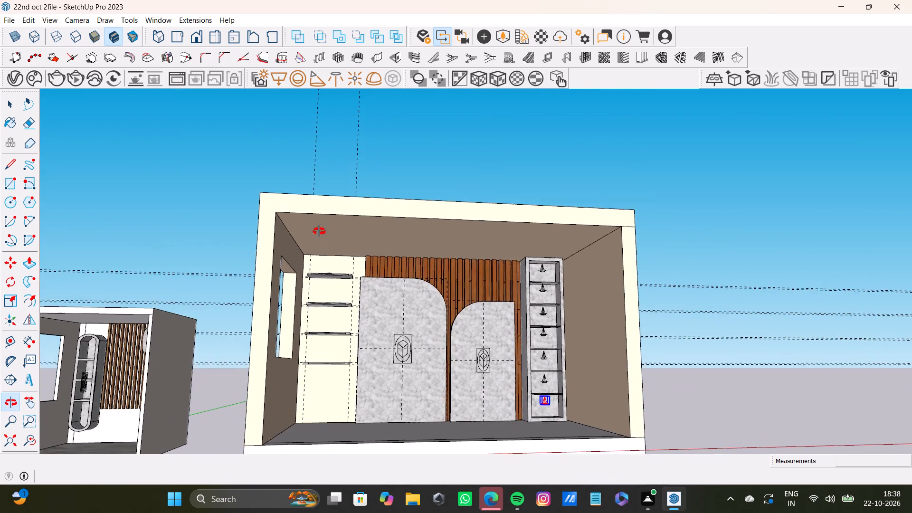
pyautogui.scroll(-1, 319, 231)
pyautogui.moveTo(319, 231); pyautogui.dragTo(319, 231, button='middle')
pyautogui.scroll(4, 370, 275)
pyautogui.moveTo(382, 284); pyautogui.dragTo(368, 196, button='middle')
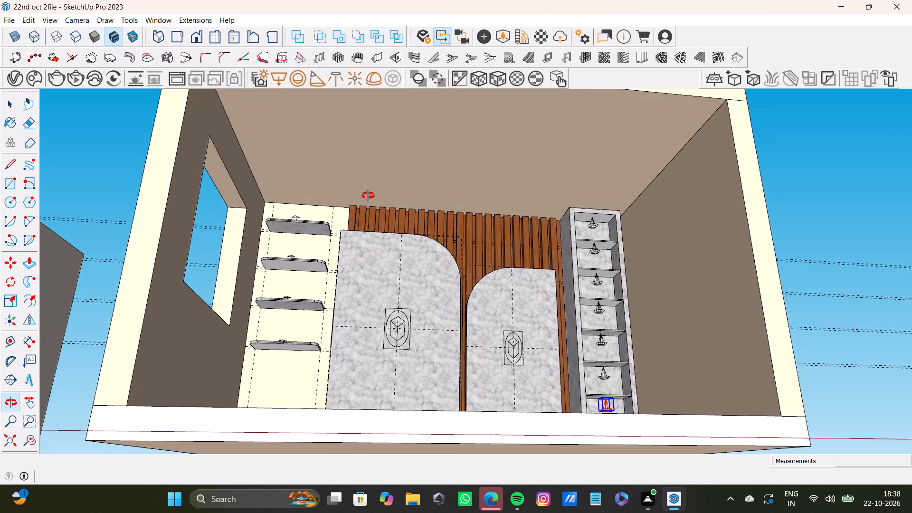
pyautogui.moveTo(368, 196); pyautogui.dragTo(364, 215, button='middle')
pyautogui.click(366, 195)
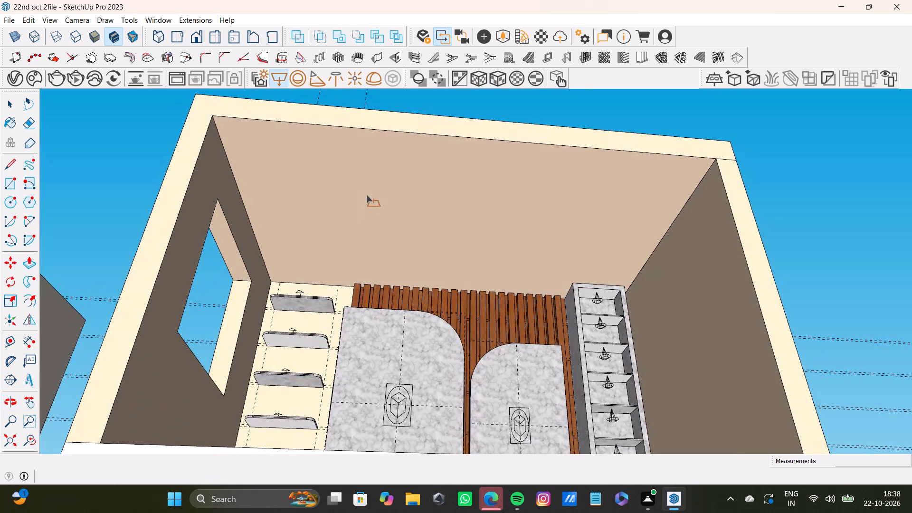
pyautogui.press('space')
pyautogui.click(366, 195)
pyautogui.click(366, 195)
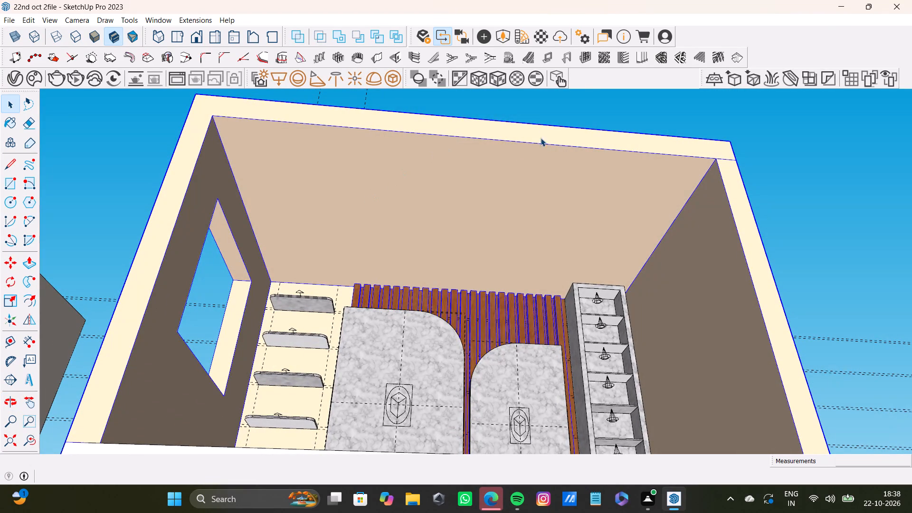
pyautogui.click(490, 181)
pyautogui.moveTo(6, 180); pyautogui.dragTo(12, 179)
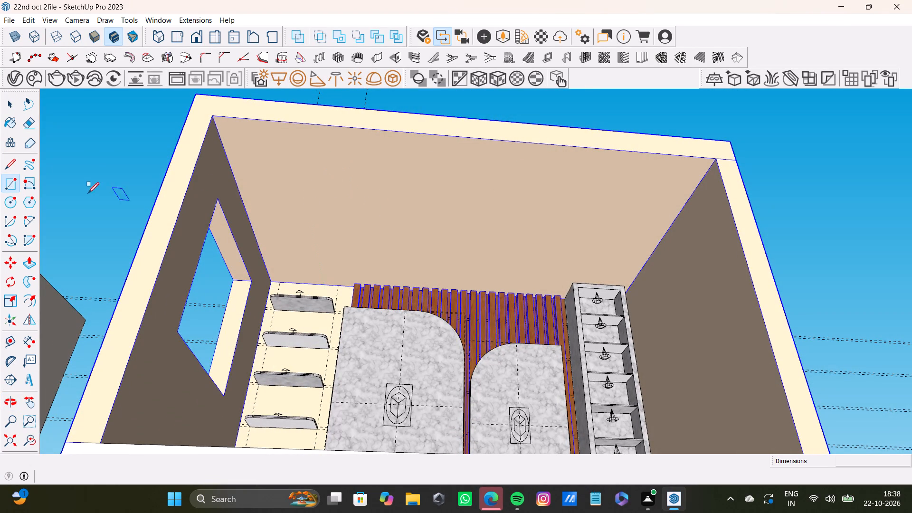
pyautogui.press('space')
pyautogui.click(372, 178)
pyautogui.doubleClick(372, 178)
pyautogui.click(387, 187)
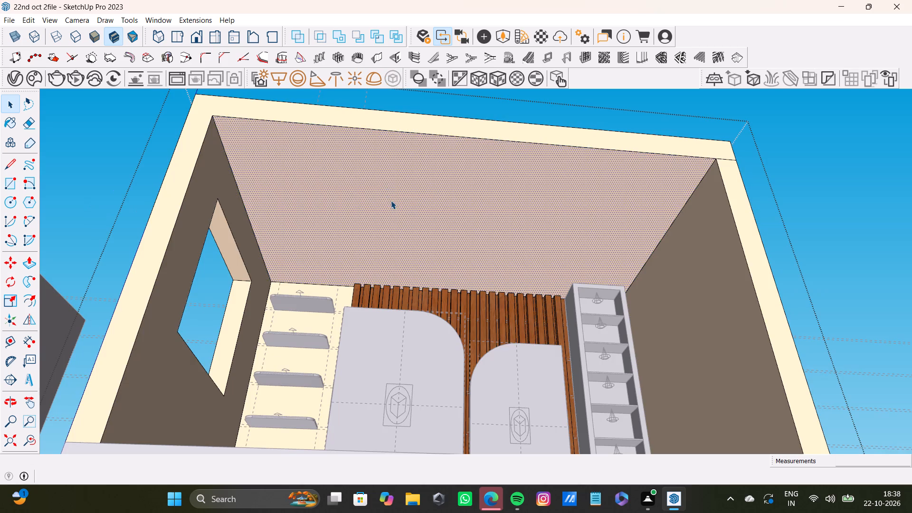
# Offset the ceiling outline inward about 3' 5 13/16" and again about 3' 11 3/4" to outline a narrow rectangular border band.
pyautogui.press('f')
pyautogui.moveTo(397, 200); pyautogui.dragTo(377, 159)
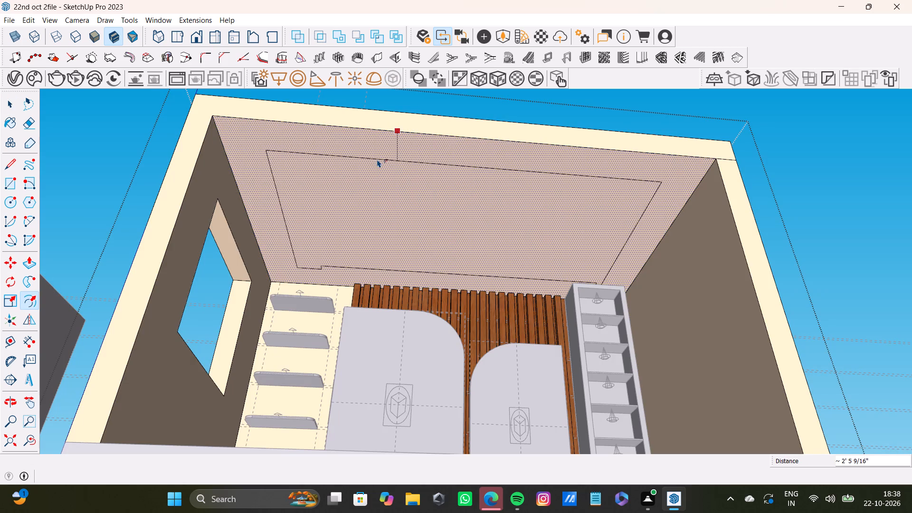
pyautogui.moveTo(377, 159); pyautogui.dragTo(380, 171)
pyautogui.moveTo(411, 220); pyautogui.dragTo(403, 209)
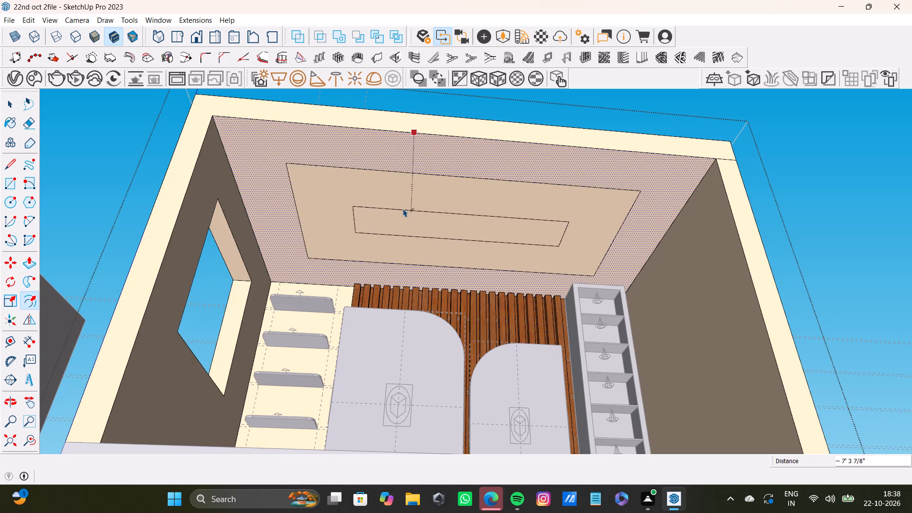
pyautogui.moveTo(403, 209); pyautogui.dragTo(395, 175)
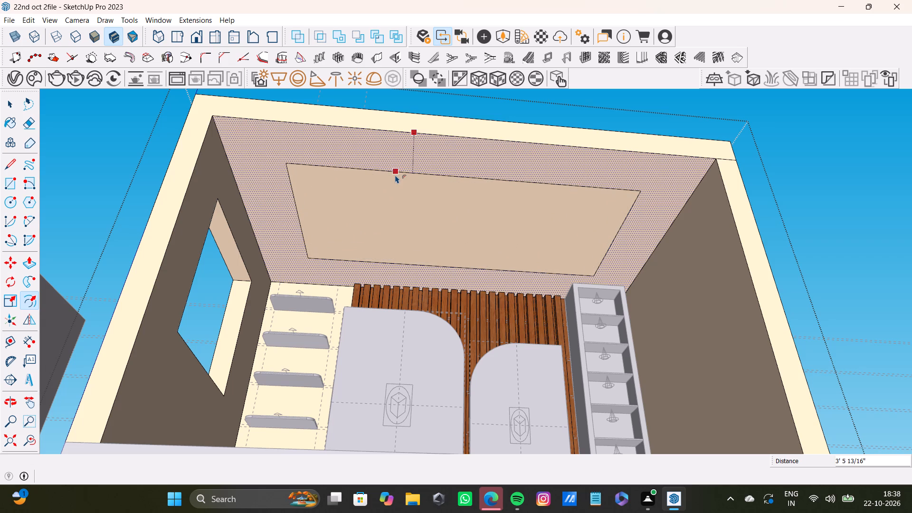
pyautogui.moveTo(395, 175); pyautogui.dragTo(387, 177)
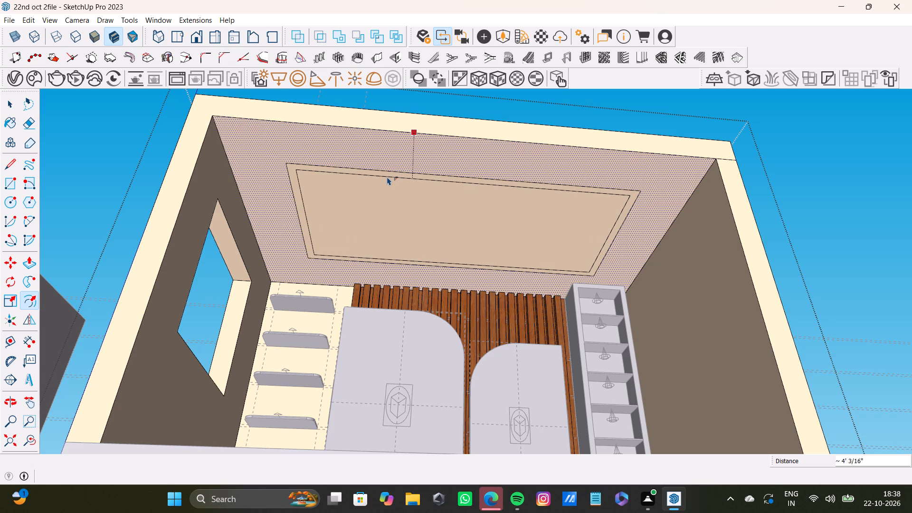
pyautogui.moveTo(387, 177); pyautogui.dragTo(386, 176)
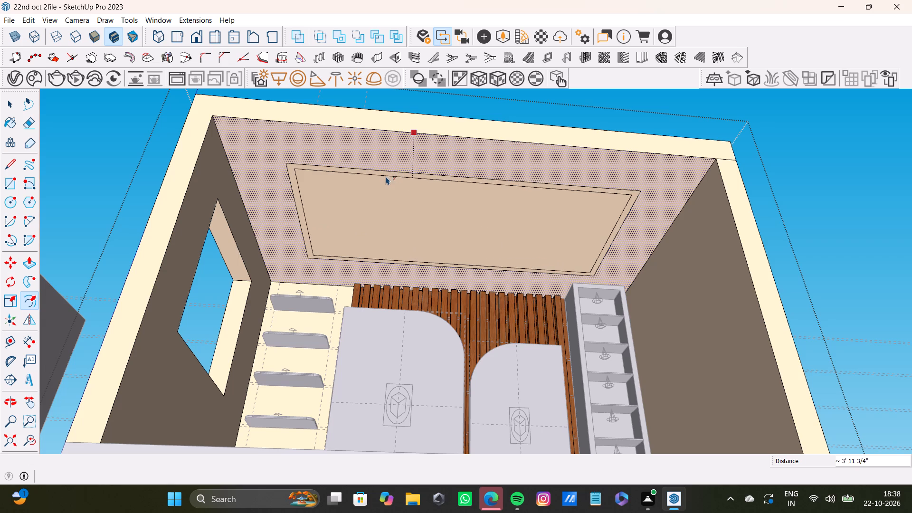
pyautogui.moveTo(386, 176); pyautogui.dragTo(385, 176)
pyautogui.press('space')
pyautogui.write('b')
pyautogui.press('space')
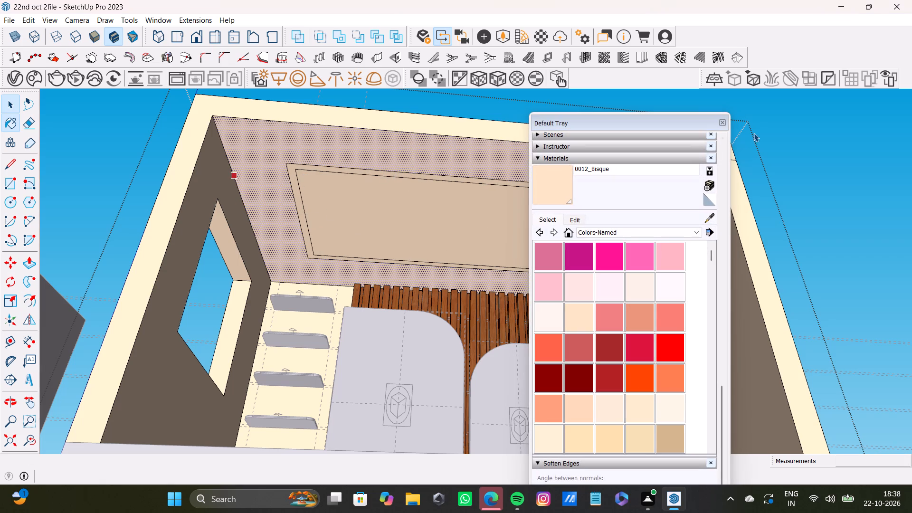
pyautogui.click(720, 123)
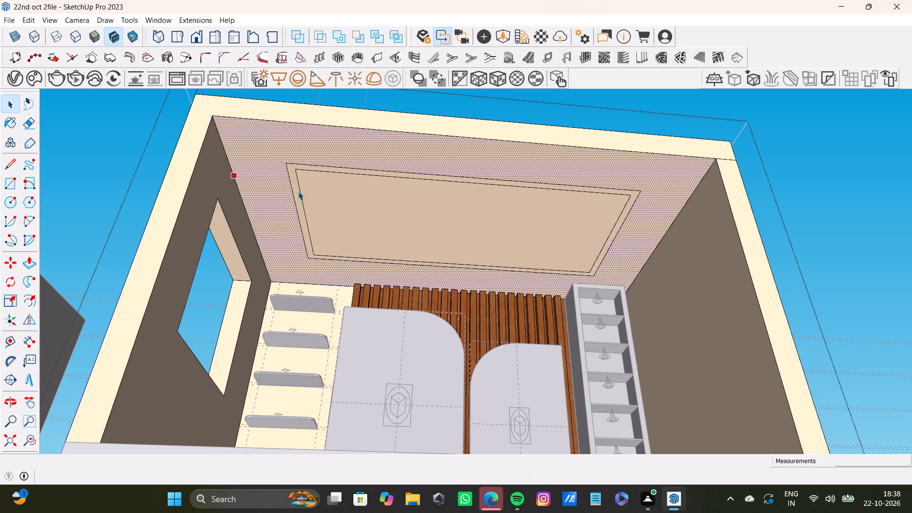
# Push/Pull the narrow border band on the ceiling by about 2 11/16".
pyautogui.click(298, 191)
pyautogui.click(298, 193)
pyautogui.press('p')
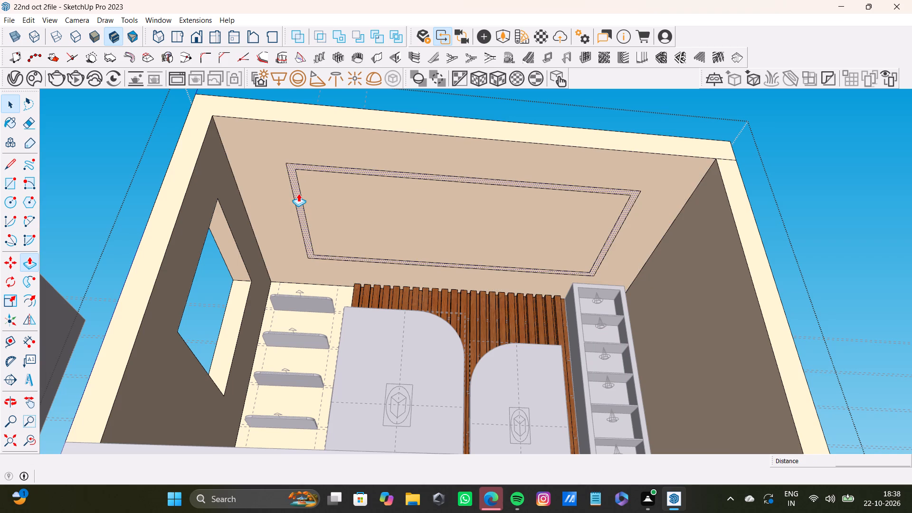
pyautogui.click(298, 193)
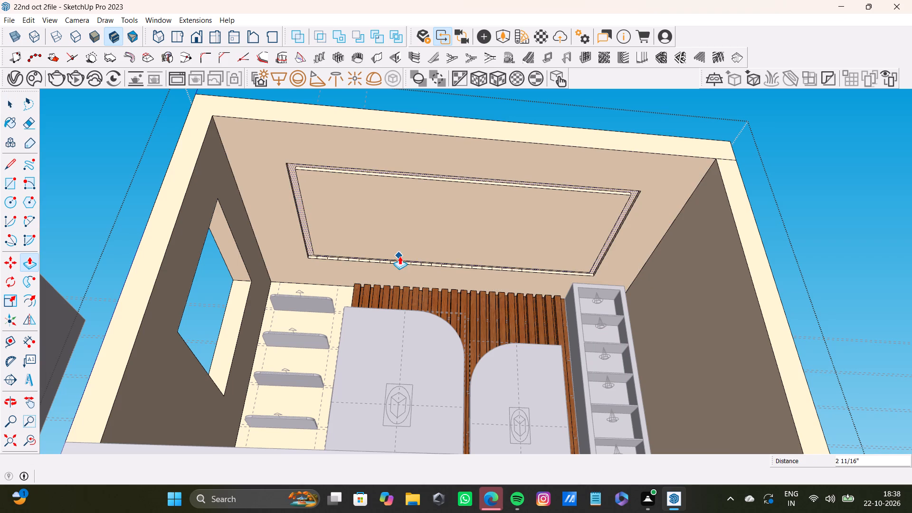
# Examine the ceiling's border band from several angles.
pyautogui.moveTo(403, 259); pyautogui.dragTo(358, 342, button='middle')
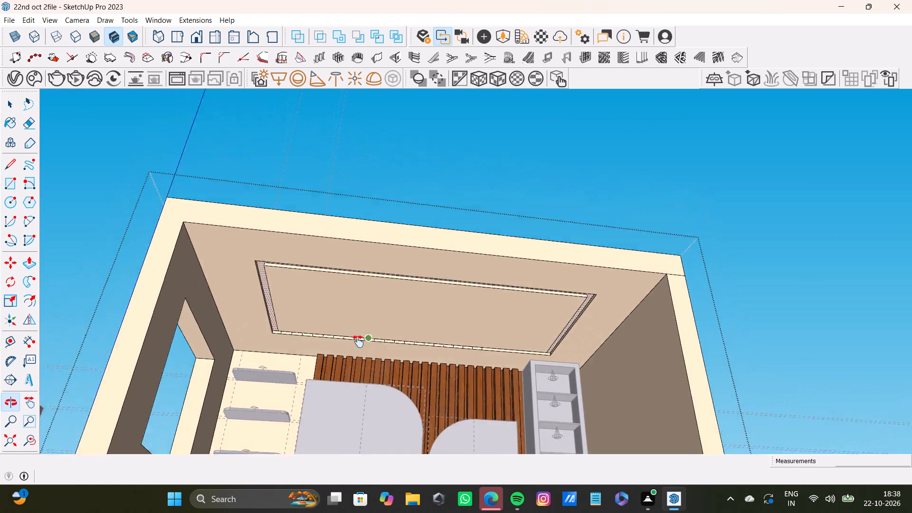
pyautogui.moveTo(358, 342); pyautogui.dragTo(345, 337, button='middle')
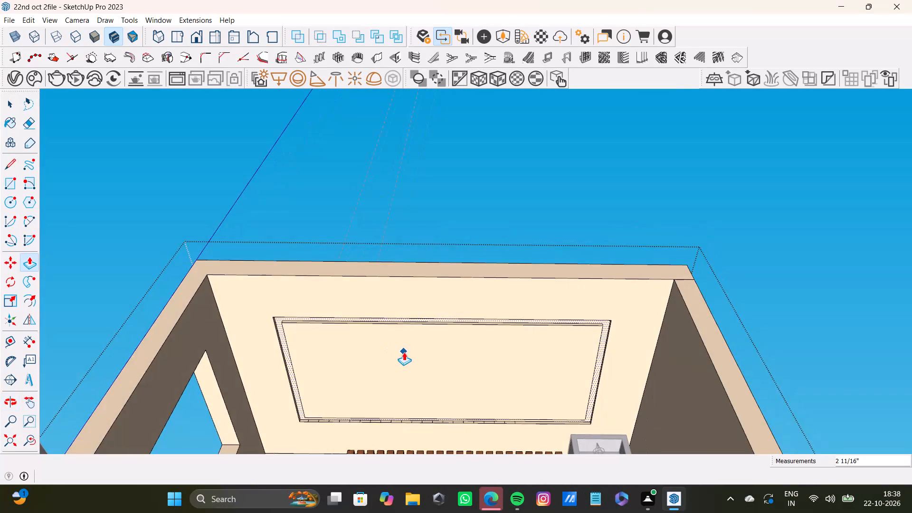
pyautogui.moveTo(403, 347); pyautogui.dragTo(393, 299, button='middle')
pyautogui.scroll(-2, 400, 351)
pyautogui.moveTo(396, 360); pyautogui.dragTo(398, 354, button='middle')
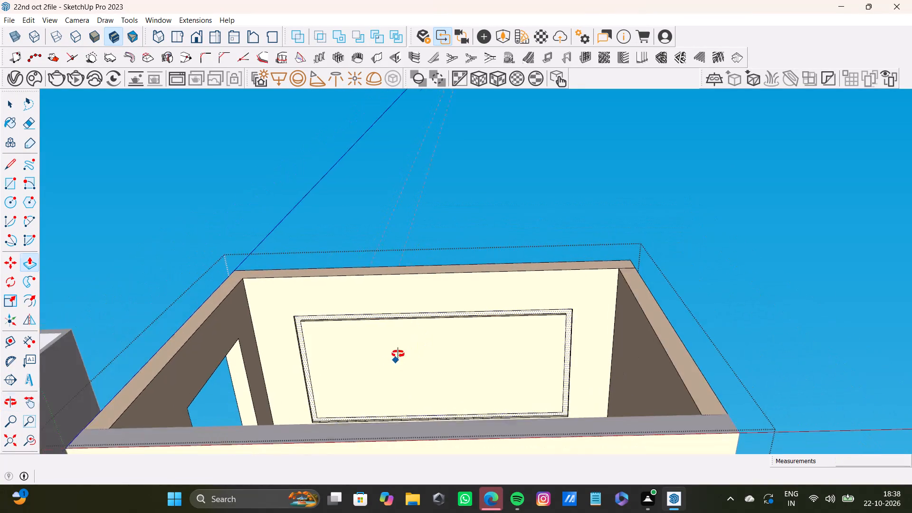
pyautogui.moveTo(398, 354); pyautogui.dragTo(353, 341, button='middle')
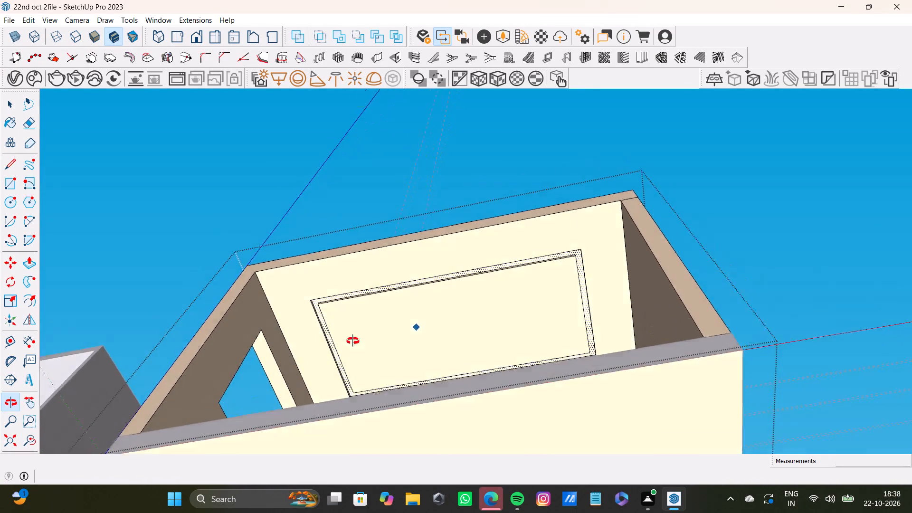
pyautogui.moveTo(353, 341); pyautogui.dragTo(385, 366, button='middle')
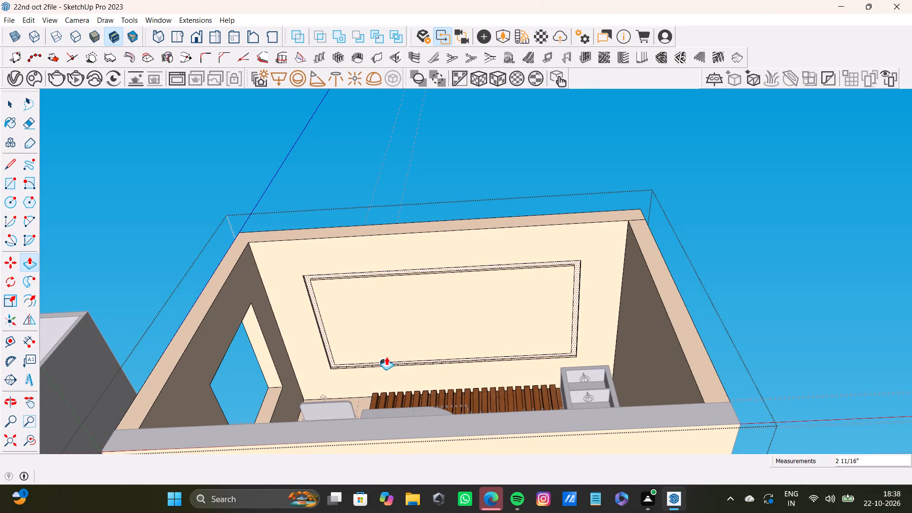
pyautogui.scroll(3, 407, 305)
pyautogui.moveTo(398, 310); pyautogui.dragTo(420, 258, button='middle')
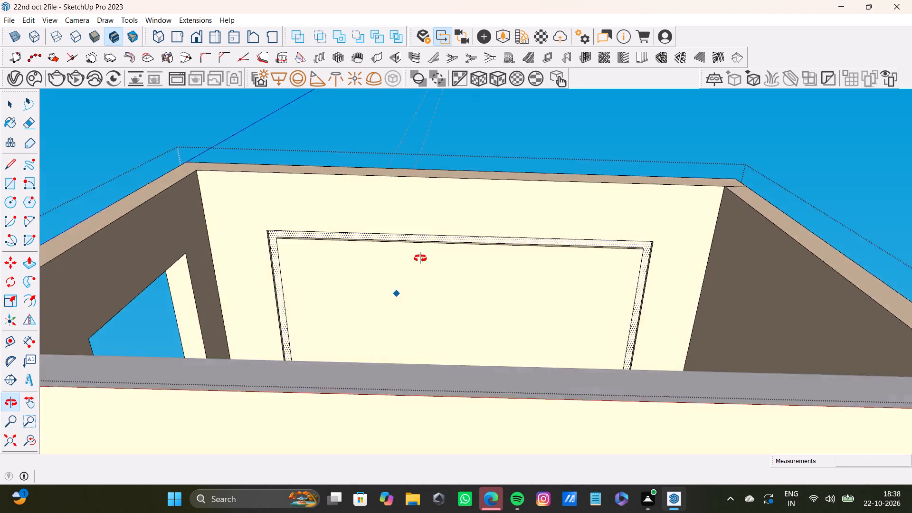
pyautogui.moveTo(420, 258); pyautogui.dragTo(380, 300, button='middle')
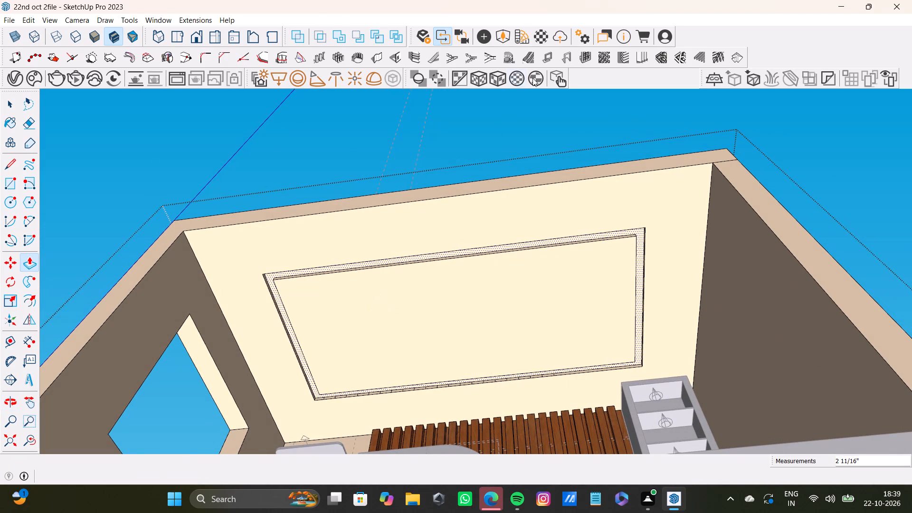
pyautogui.scroll(-3, 364, 359)
pyautogui.moveTo(367, 362); pyautogui.dragTo(385, 354, button='middle')
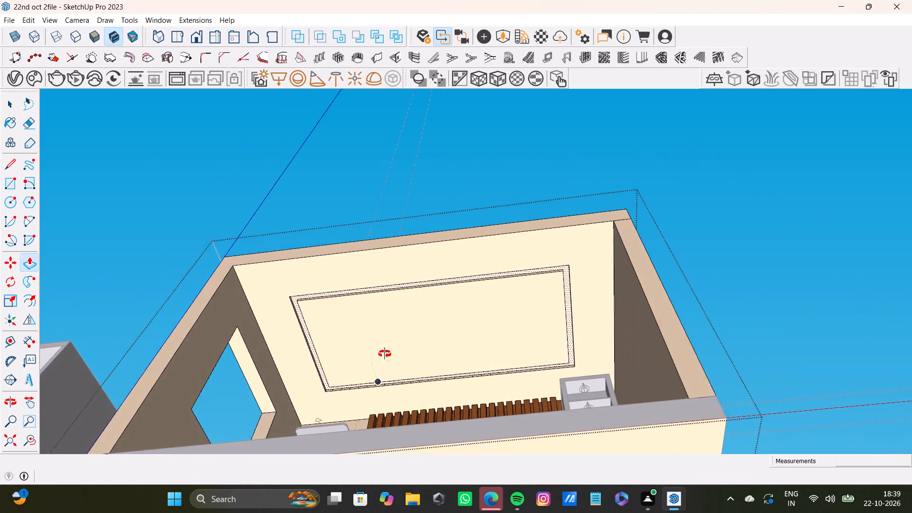
pyautogui.moveTo(385, 354); pyautogui.dragTo(388, 385, button='middle')
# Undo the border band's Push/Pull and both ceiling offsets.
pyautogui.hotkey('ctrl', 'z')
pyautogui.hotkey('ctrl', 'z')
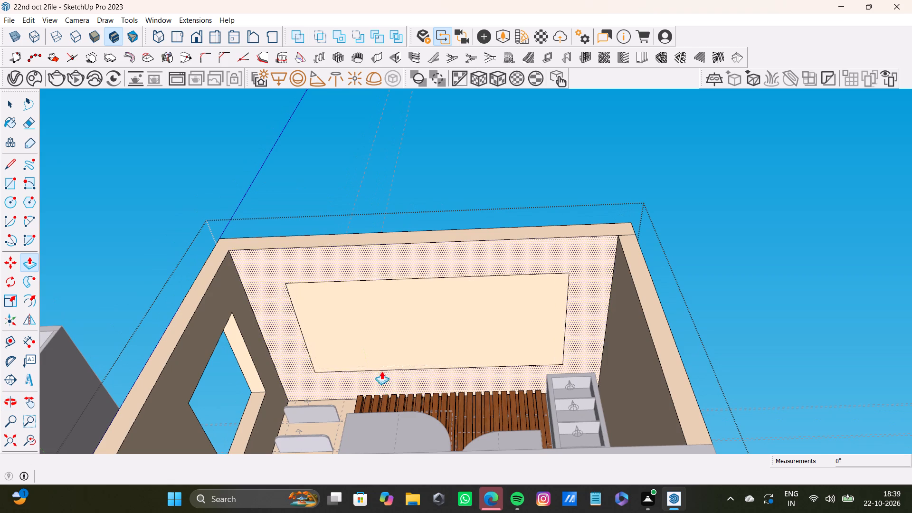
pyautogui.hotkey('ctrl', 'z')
# Offset the ceiling outline inward to draw a single large rectangle on the ceiling face.
pyautogui.click(6, 180)
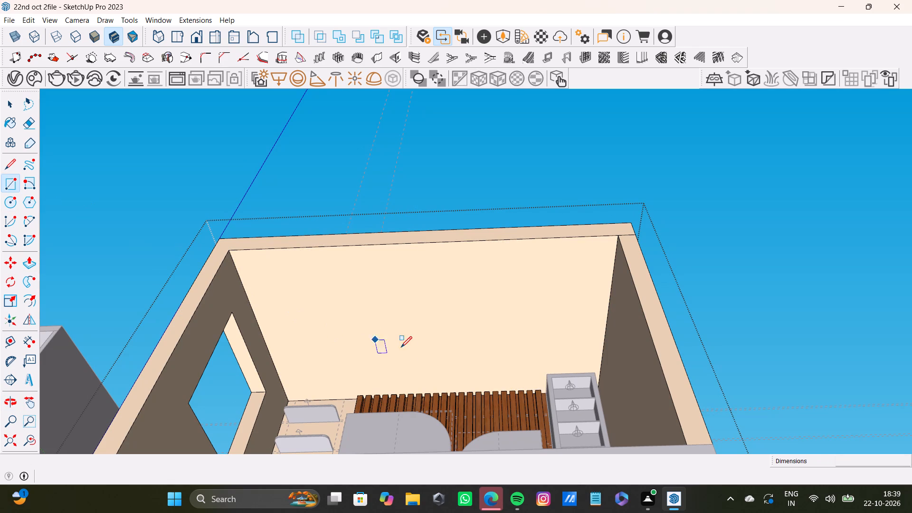
pyautogui.press('space')
pyautogui.write('f')
pyautogui.moveTo(403, 311); pyautogui.dragTo(377, 285)
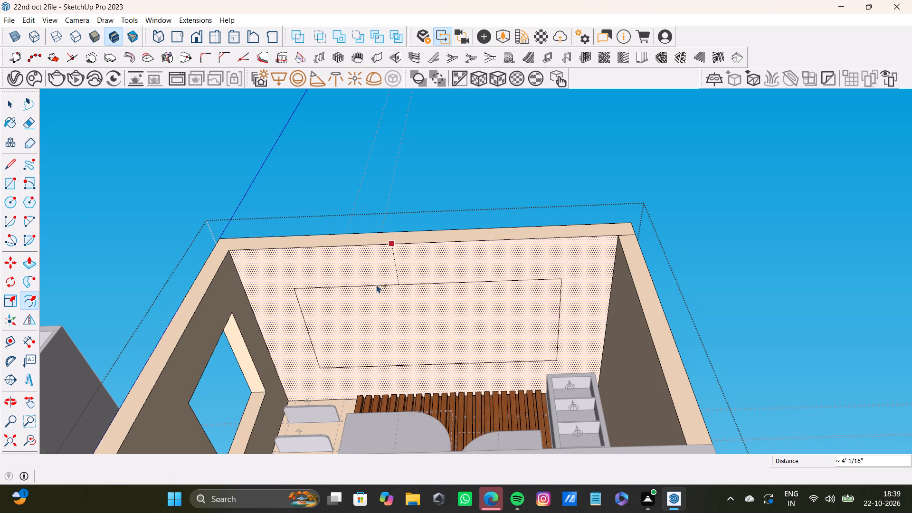
pyautogui.moveTo(377, 285); pyautogui.dragTo(371, 280)
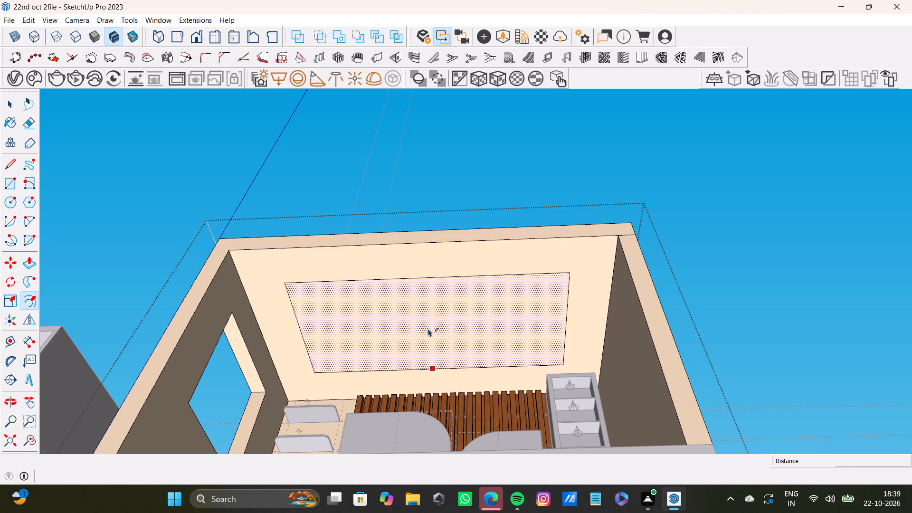
pyautogui.moveTo(428, 328); pyautogui.dragTo(445, 288, button='middle')
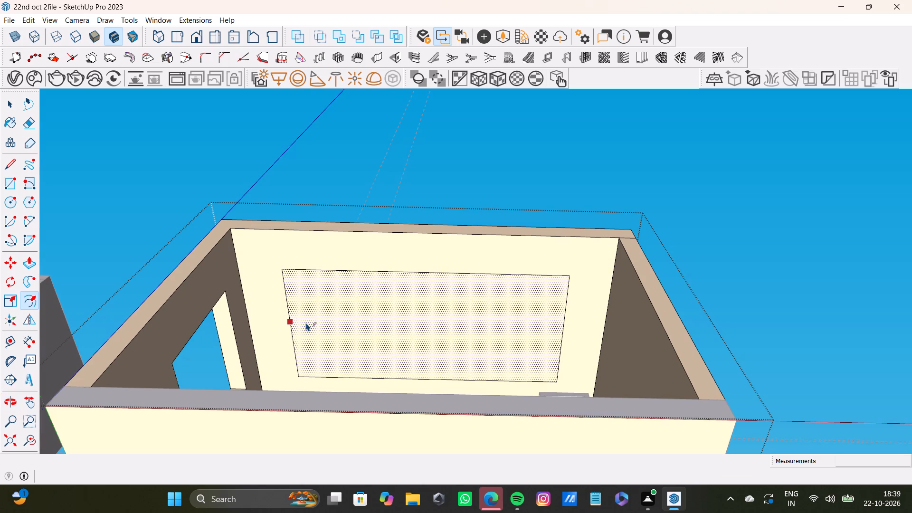
# Place two guides across the ceiling rectangle, one about 4' 2 11/16" from a short side and another about 14' 3 1/16" further along.
pyautogui.press('t')
pyautogui.click(293, 335)
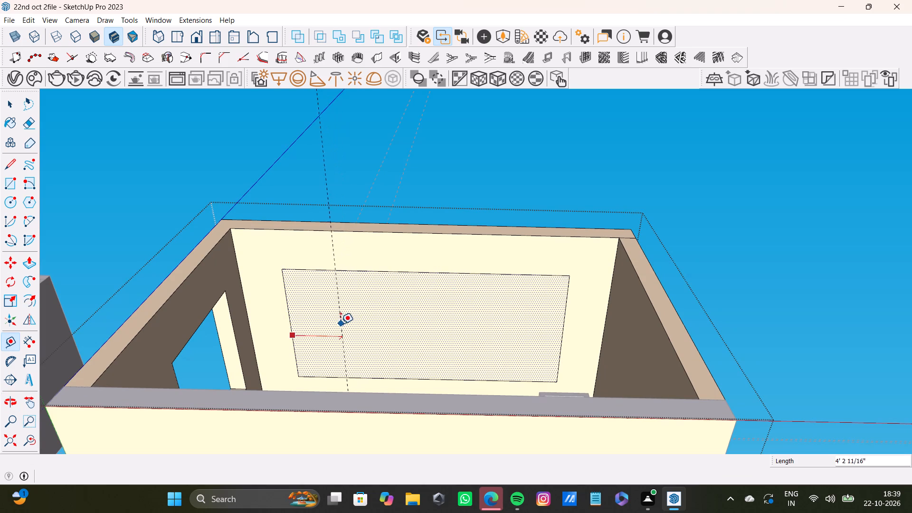
pyautogui.click(340, 324)
pyautogui.click(340, 327)
pyautogui.click(511, 325)
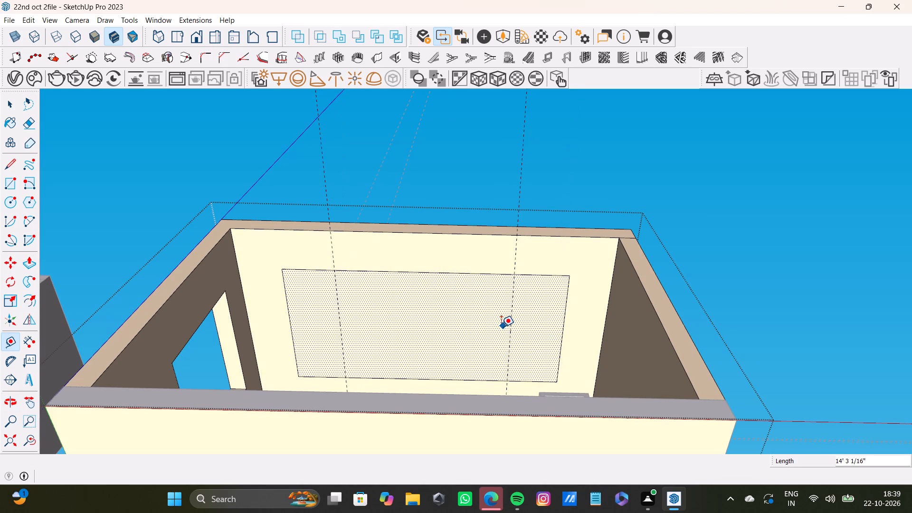
# Draw outward-bulging arcs between the rectangle's long sides at both guides, with bulges of about 3' 4" and 4' 4 13/16".
pyautogui.press('a')
pyautogui.click(332, 269)
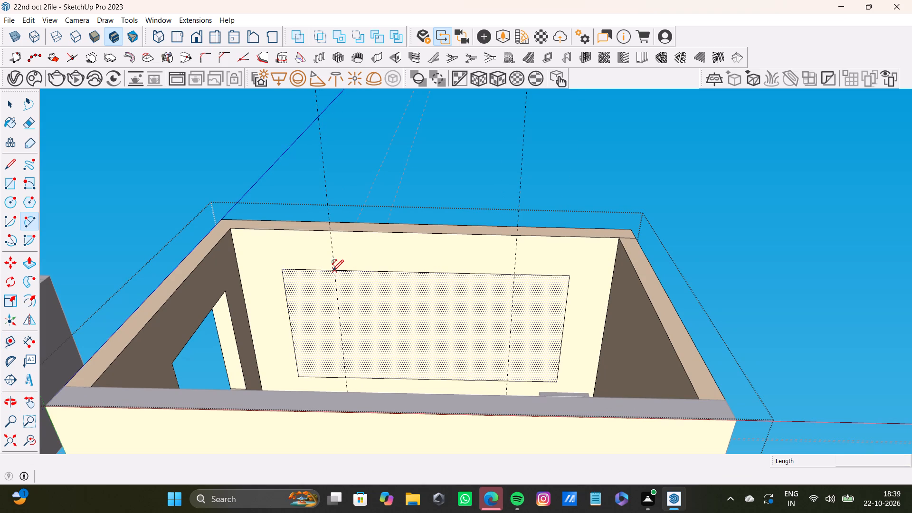
pyautogui.click(347, 378)
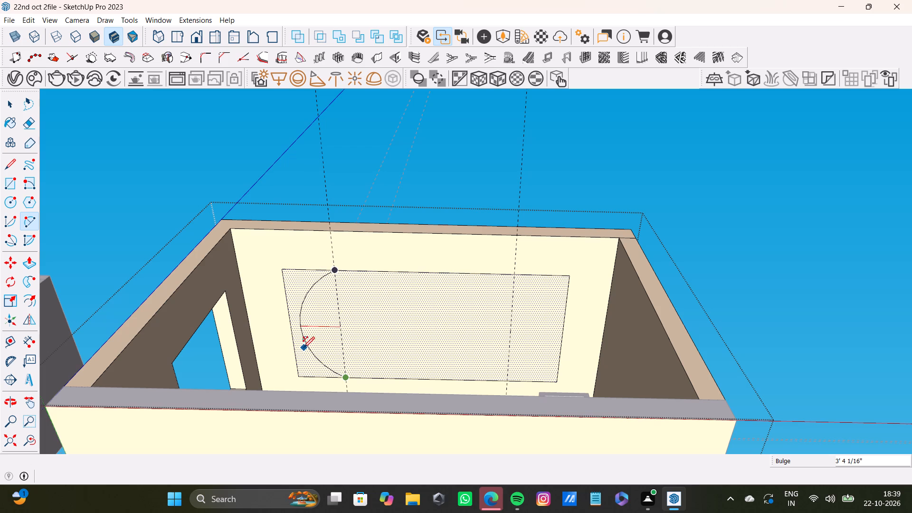
pyautogui.click(304, 348)
pyautogui.click(513, 276)
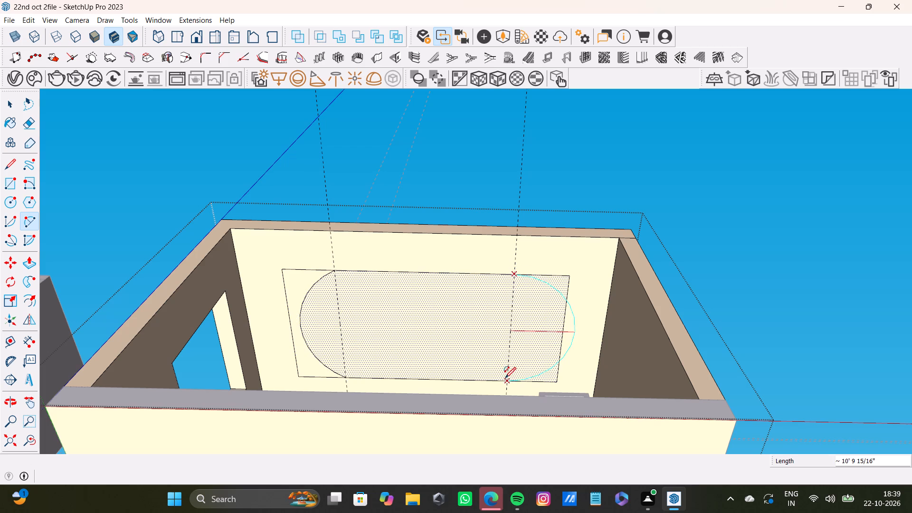
pyautogui.click(505, 378)
pyautogui.click(562, 346)
pyautogui.press('space')
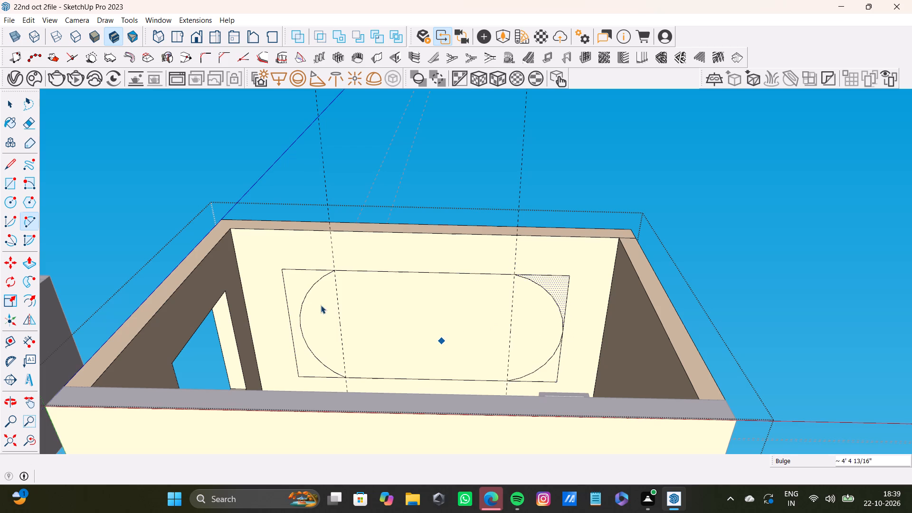
# Delete the rectangle's leftover corner edges outside both arcs, leaving a rounded-end oblong outline on the ceiling.
pyautogui.click(316, 269)
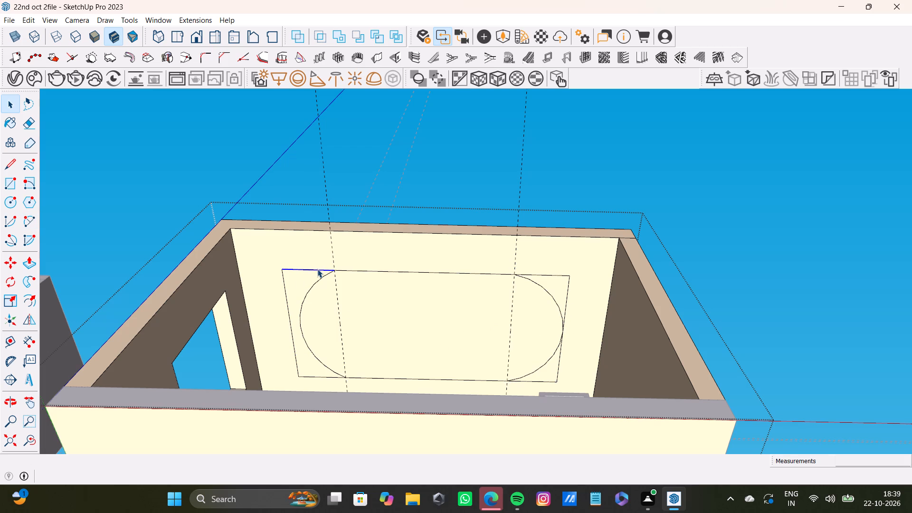
pyautogui.press('Delete')
pyautogui.click(287, 313)
pyautogui.press('Delete')
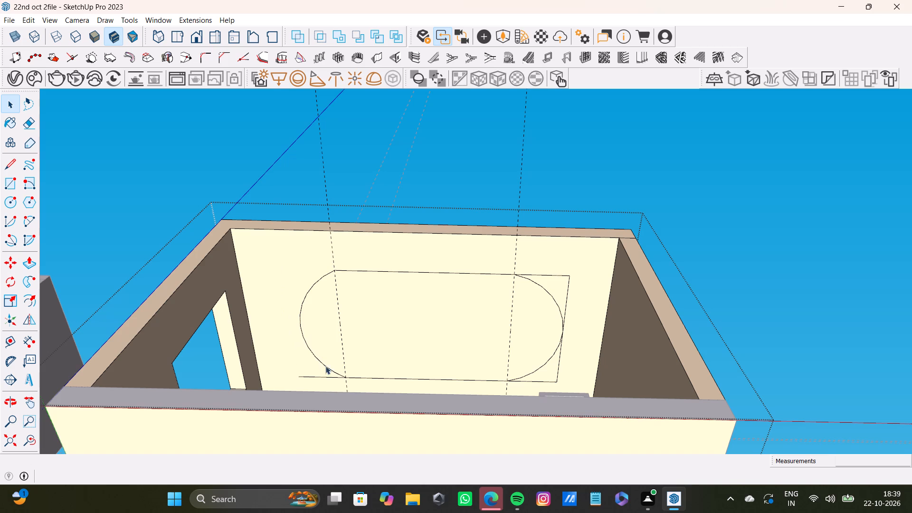
pyautogui.click(325, 377)
pyautogui.press('Delete')
pyautogui.moveTo(292, 369); pyautogui.dragTo(322, 384)
pyautogui.moveTo(322, 384); pyautogui.dragTo(331, 386)
pyautogui.press('Delete')
pyautogui.click(339, 377)
pyautogui.press('Delete')
pyautogui.click(520, 381)
pyautogui.press('Delete')
pyautogui.click(556, 377)
pyautogui.press('Delete')
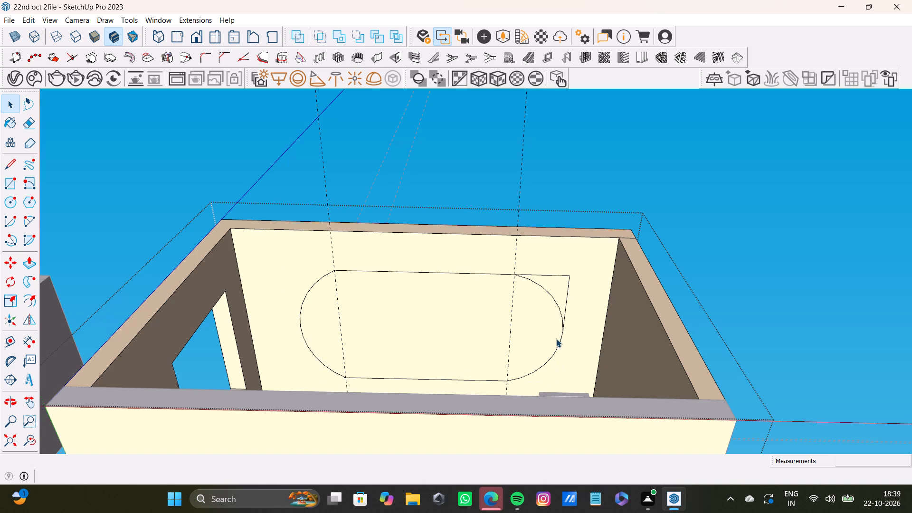
pyautogui.click(565, 311)
pyautogui.press('Delete')
pyautogui.click(564, 276)
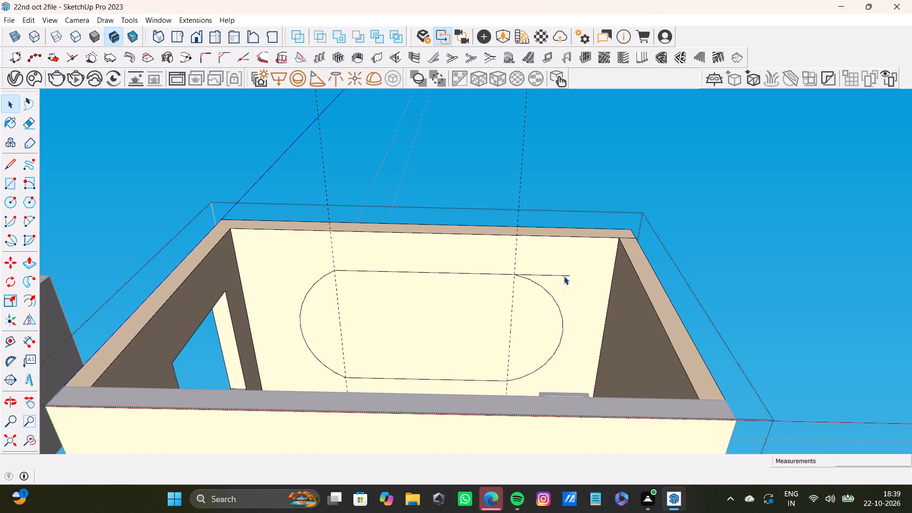
pyautogui.press('Delete')
# Offset the rounded-end oblong inward to form a narrow border band on the ceiling.
pyautogui.click(494, 335)
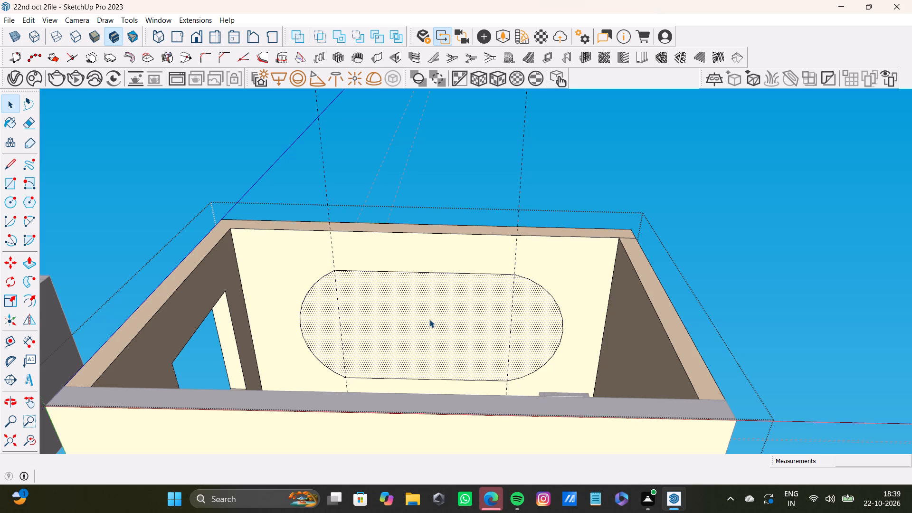
pyautogui.press('f')
pyautogui.moveTo(378, 334); pyautogui.dragTo(358, 347)
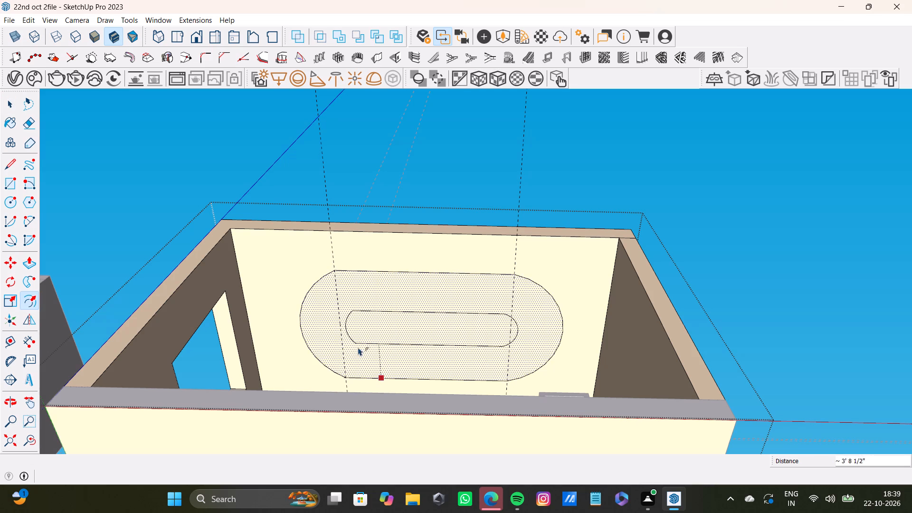
pyautogui.moveTo(358, 347); pyautogui.dragTo(335, 364)
pyautogui.scroll(4, 331, 325)
pyautogui.press('space')
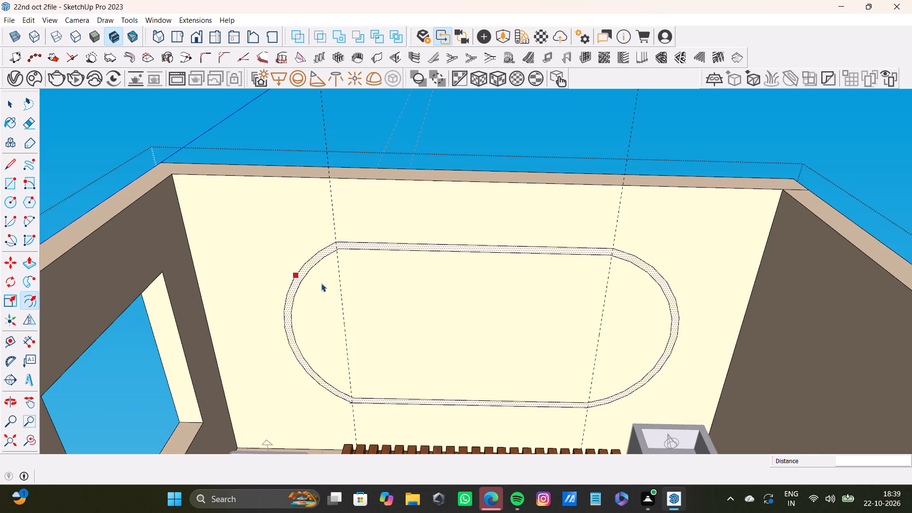
# Push/Pull the narrow oblong border band on the ceiling by about 3 5/8".
pyautogui.click(323, 252)
pyautogui.moveTo(423, 266); pyautogui.dragTo(349, 290, button='middle')
pyautogui.scroll(2, 428, 289)
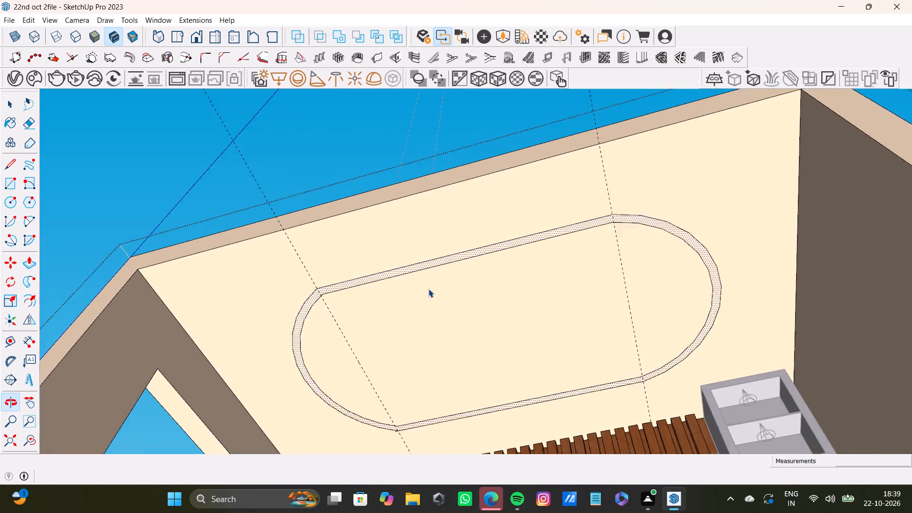
pyautogui.scroll(1, 428, 289)
pyautogui.press('p')
pyautogui.moveTo(443, 258); pyautogui.dragTo(444, 253)
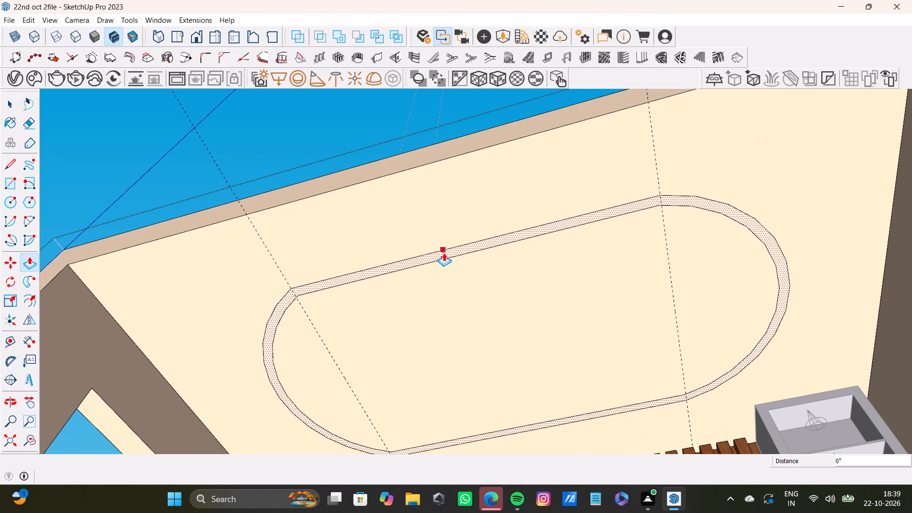
pyautogui.moveTo(444, 253); pyautogui.dragTo(436, 265)
pyautogui.moveTo(754, 227); pyautogui.dragTo(755, 220)
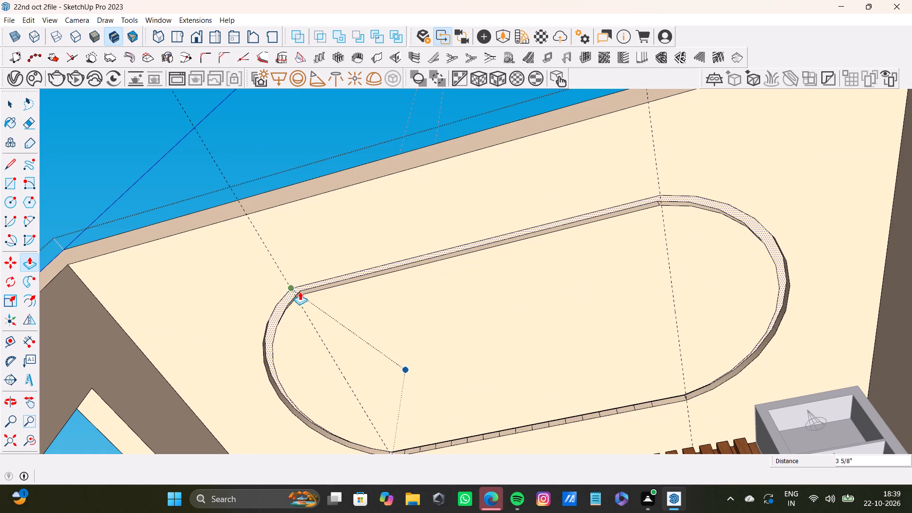
pyautogui.press('space')
# Select the band's inner edges along the ceiling face on both arcs and the unsegmented long side.
pyautogui.scroll(1, 324, 347)
pyautogui.moveTo(324, 347); pyautogui.dragTo(403, 340, button='middle')
pyautogui.keyDown('shift'); pyautogui.scroll(3, 330, 315); pyautogui.keyUp('shift')
pyautogui.keyDown('shift'); pyautogui.scroll(3, 323, 206); pyautogui.keyUp('shift')
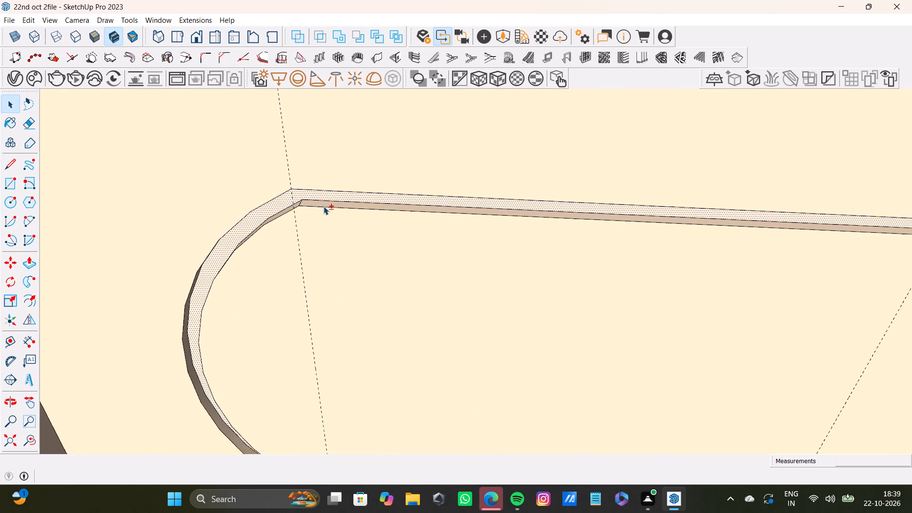
pyautogui.press('space')
pyautogui.moveTo(317, 220); pyautogui.dragTo(295, 272, button='middle')
pyautogui.keyDown('shift'); pyautogui.scroll(5, 277, 230); pyautogui.keyUp('shift')
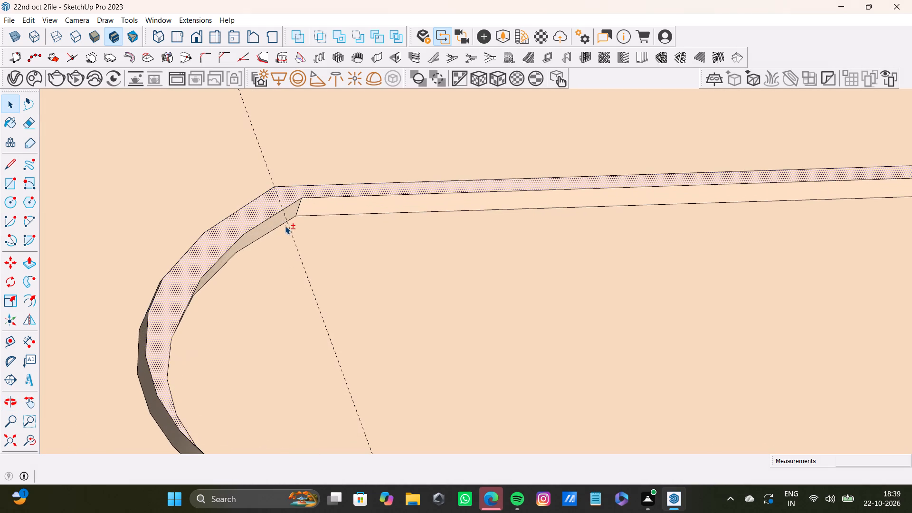
pyautogui.keyDown('shift'); pyautogui.click(285, 223); pyautogui.keyUp('shift')
pyautogui.keyDown('shift'); pyautogui.click(315, 213); pyautogui.keyUp('shift')
pyautogui.keyDown('shift'); pyautogui.scroll(-3, 384, 242); pyautogui.keyUp('shift')
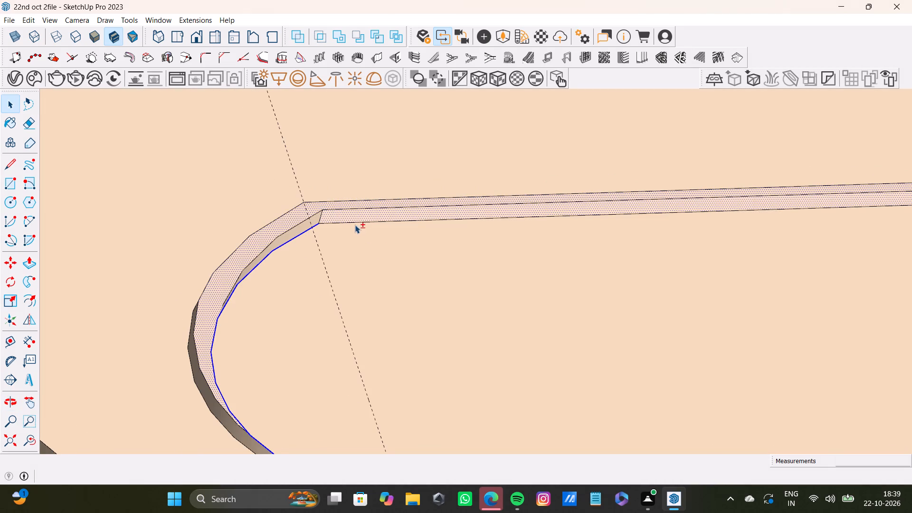
pyautogui.keyDown('shift'); pyautogui.click(372, 205); pyautogui.keyUp('shift')
pyautogui.keyDown('shift'); pyautogui.click(378, 216); pyautogui.keyUp('shift')
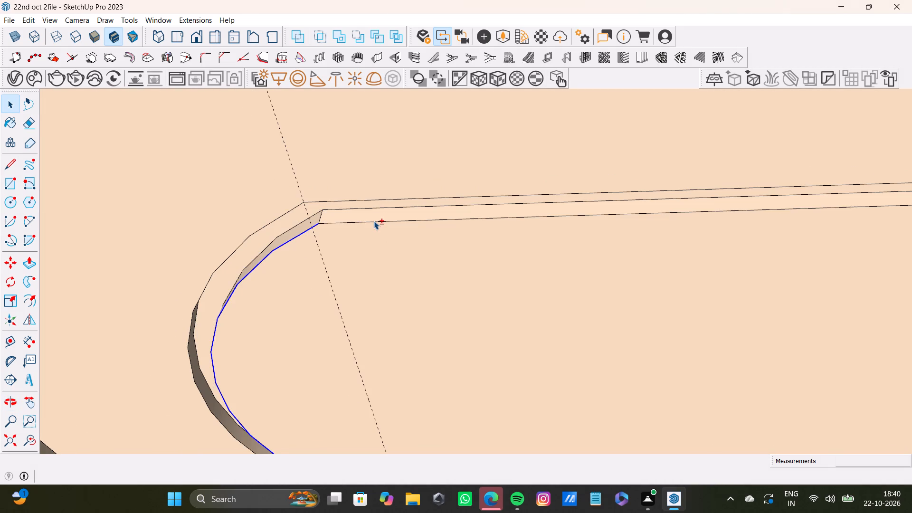
pyautogui.keyDown('shift'); pyautogui.click(374, 221); pyautogui.keyUp('shift')
pyautogui.keyDown('shift'); pyautogui.scroll(-3, 448, 275); pyautogui.keyUp('shift')
pyautogui.keyDown('shift'); pyautogui.moveTo(566, 325); pyautogui.dragTo(228, 272, button='middle'); pyautogui.keyUp('shift')
pyautogui.keyDown('shift'); pyautogui.moveTo(672, 269); pyautogui.dragTo(555, 270, button='middle'); pyautogui.keyUp('shift')
pyautogui.keyDown('shift'); pyautogui.scroll(4, 610, 199); pyautogui.keyUp('shift')
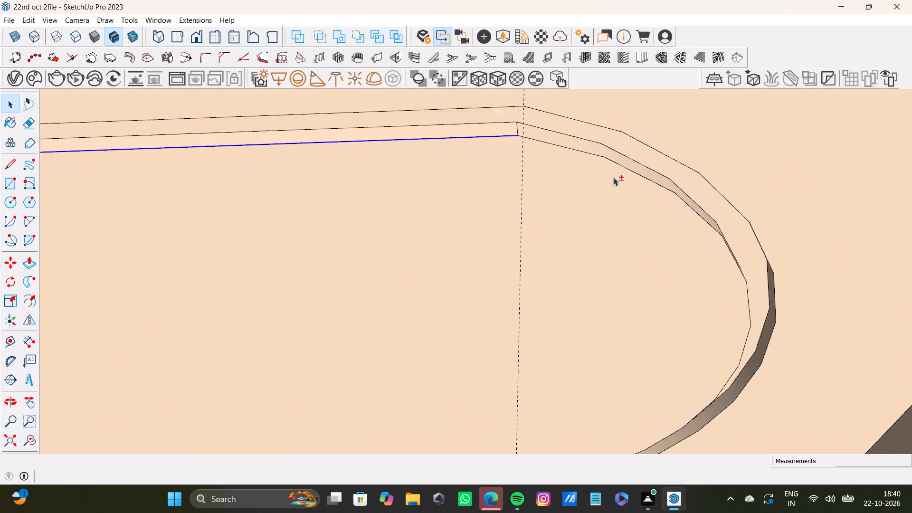
pyautogui.keyDown('shift'); pyautogui.scroll(1, 613, 177); pyautogui.keyUp('shift')
pyautogui.keyDown('shift'); pyautogui.click(632, 169); pyautogui.keyUp('shift')
# Add the first inner edge segments of the segmented long side, at the end near the shelf unit, to the edge selection.
pyautogui.keyDown('shift'); pyautogui.scroll(-3, 644, 199); pyautogui.keyUp('shift')
pyautogui.keyDown('shift'); pyautogui.moveTo(661, 290); pyautogui.dragTo(650, 181, button='middle'); pyautogui.keyUp('shift')
pyautogui.keyDown('shift'); pyautogui.scroll(-2, 616, 314); pyautogui.keyUp('shift')
pyautogui.keyDown('shift'); pyautogui.moveTo(543, 331); pyautogui.dragTo(629, 327, button='middle'); pyautogui.keyUp('shift')
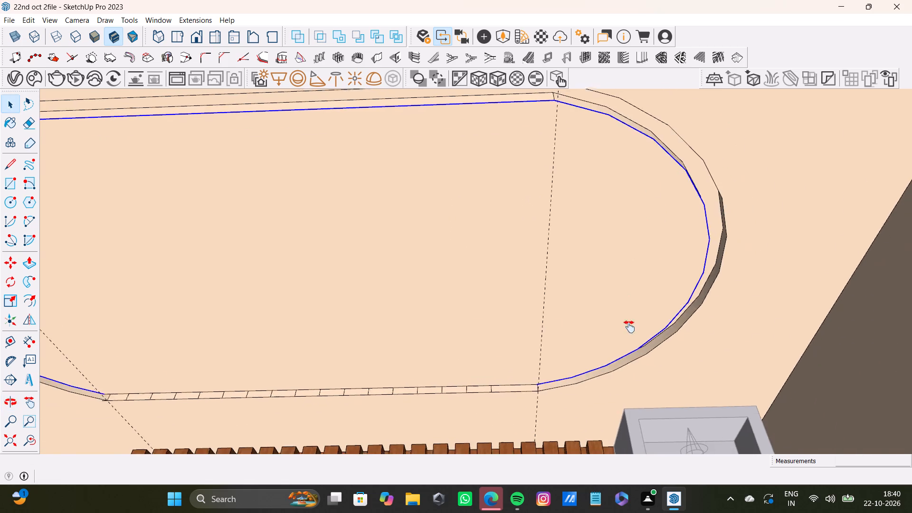
pyautogui.keyDown('shift'); pyautogui.moveTo(629, 327); pyautogui.dragTo(660, 327, button='middle'); pyautogui.keyUp('shift')
pyautogui.keyDown('shift'); pyautogui.scroll(5, 584, 363); pyautogui.keyUp('shift')
pyautogui.keyDown('shift'); pyautogui.moveTo(590, 377); pyautogui.dragTo(592, 326, button='middle'); pyautogui.keyUp('shift')
pyautogui.keyDown('shift'); pyautogui.scroll(2, 667, 393); pyautogui.keyUp('shift')
pyautogui.keyDown('shift'); pyautogui.scroll(1, 669, 310); pyautogui.keyUp('shift')
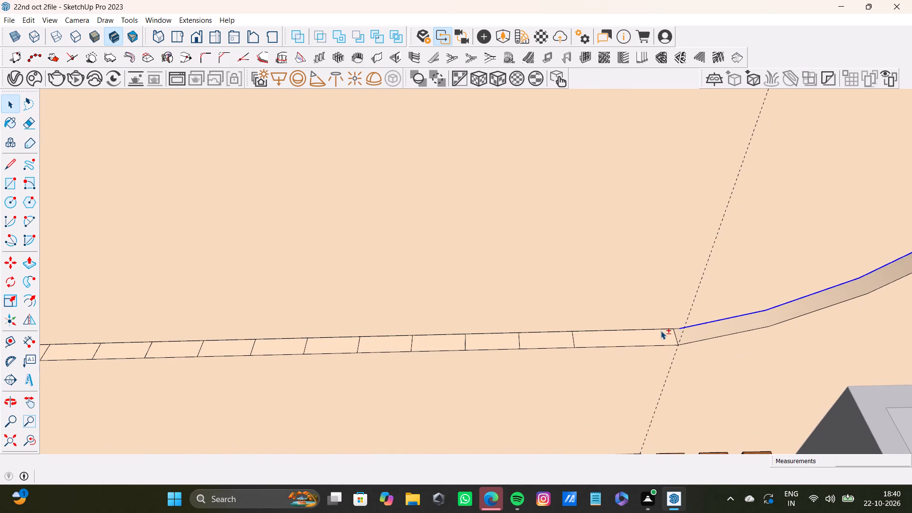
pyautogui.keyDown('shift'); pyautogui.click(662, 330); pyautogui.keyUp('shift')
pyautogui.keyDown('shift'); pyautogui.click(567, 330); pyautogui.keyUp('shift')
# Add the remaining inner edge segments of the segmented long side to the selection, up to the opposite arc.
pyautogui.keyDown('shift'); pyautogui.moveTo(574, 327); pyautogui.dragTo(221, 329, button='middle'); pyautogui.keyUp('shift')
pyautogui.scroll(1, 593, 331)
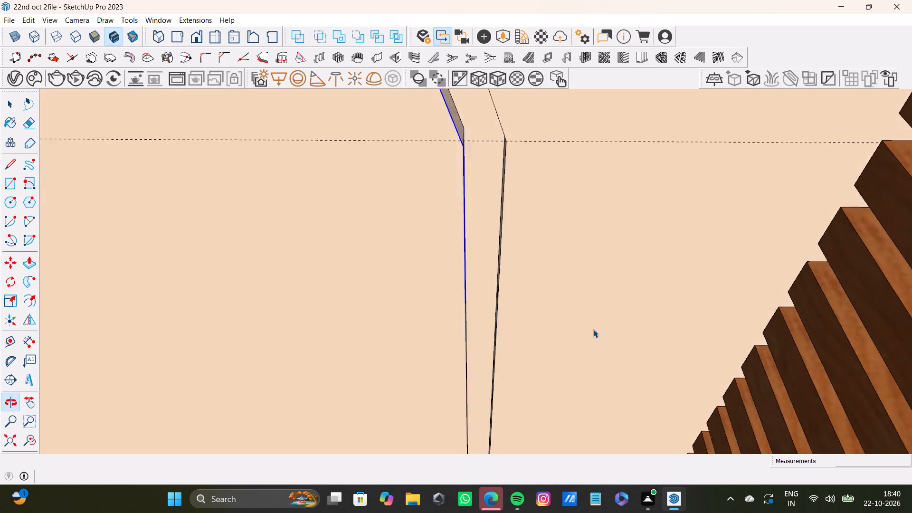
pyautogui.scroll(4, 593, 329)
pyautogui.keyDown('shift'); pyautogui.moveTo(465, 328); pyautogui.dragTo(382, 193, button='middle'); pyautogui.keyUp('shift')
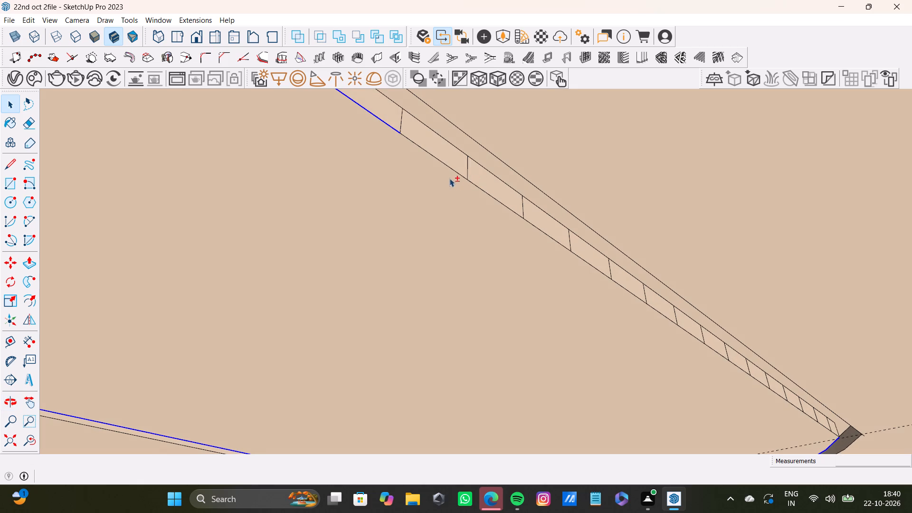
pyautogui.keyDown('shift'); pyautogui.click(454, 173); pyautogui.keyUp('shift')
pyautogui.keyDown('shift'); pyautogui.click(458, 201); pyautogui.keyUp('shift')
pyautogui.keyDown('shift'); pyautogui.click(465, 178); pyautogui.keyUp('shift')
pyautogui.keyDown('shift'); pyautogui.click(477, 186); pyautogui.keyUp('shift')
pyautogui.keyDown('shift'); pyautogui.click(540, 228); pyautogui.keyUp('shift')
pyautogui.keyDown('shift'); pyautogui.click(590, 262); pyautogui.keyUp('shift')
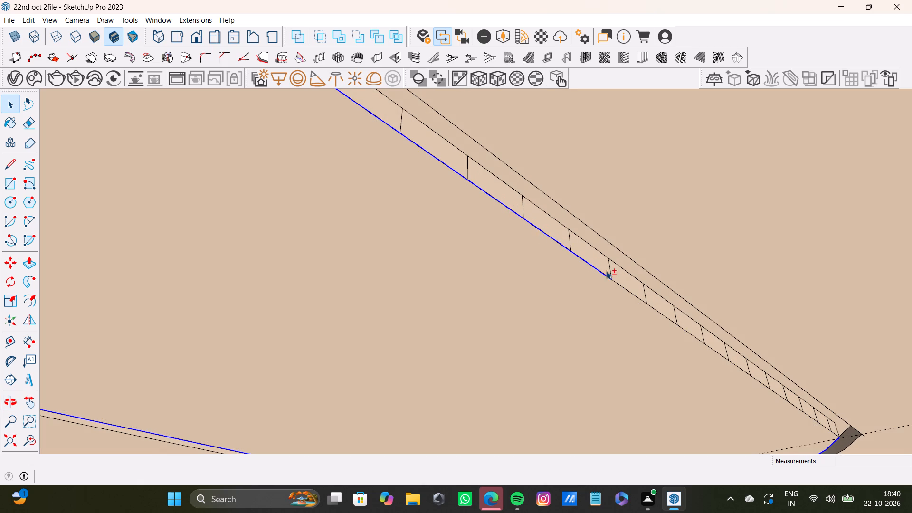
pyautogui.keyDown('shift'); pyautogui.click(636, 295); pyautogui.keyUp('shift')
pyautogui.keyDown('shift'); pyautogui.click(664, 314); pyautogui.keyUp('shift')
pyautogui.keyDown('shift'); pyautogui.click(693, 332); pyautogui.keyUp('shift')
pyautogui.keyDown('shift'); pyautogui.click(685, 324); pyautogui.keyUp('shift')
pyautogui.keyDown('shift'); pyautogui.click(699, 341); pyautogui.keyUp('shift')
pyautogui.keyDown('shift'); pyautogui.moveTo(714, 350); pyautogui.dragTo(718, 354); pyautogui.keyUp('shift')
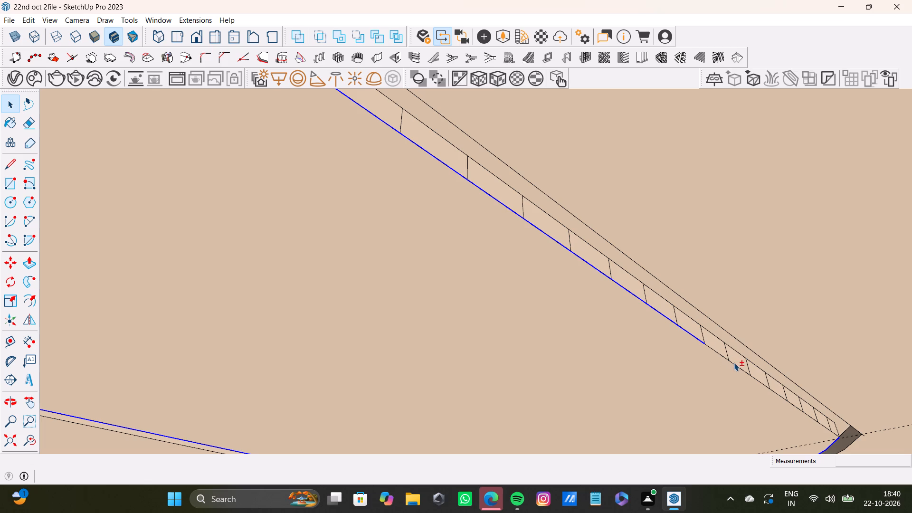
pyautogui.keyDown('shift'); pyautogui.click(734, 363); pyautogui.keyUp('shift')
pyautogui.keyDown('shift'); pyautogui.click(717, 356); pyautogui.keyUp('shift')
pyautogui.keyDown('shift'); pyautogui.click(715, 361); pyautogui.keyUp('shift')
pyautogui.keyDown('shift'); pyautogui.click(718, 355); pyautogui.keyUp('shift')
pyautogui.keyDown('shift'); pyautogui.click(767, 385); pyautogui.keyUp('shift')
pyautogui.keyDown('shift'); pyautogui.click(778, 394); pyautogui.keyUp('shift')
pyautogui.keyDown('shift'); pyautogui.click(798, 408); pyautogui.keyUp('shift')
pyautogui.keyDown('shift'); pyautogui.moveTo(810, 407); pyautogui.dragTo(708, 335, button='middle'); pyautogui.keyUp('shift')
pyautogui.keyDown('shift'); pyautogui.scroll(5, 734, 360); pyautogui.keyUp('shift')
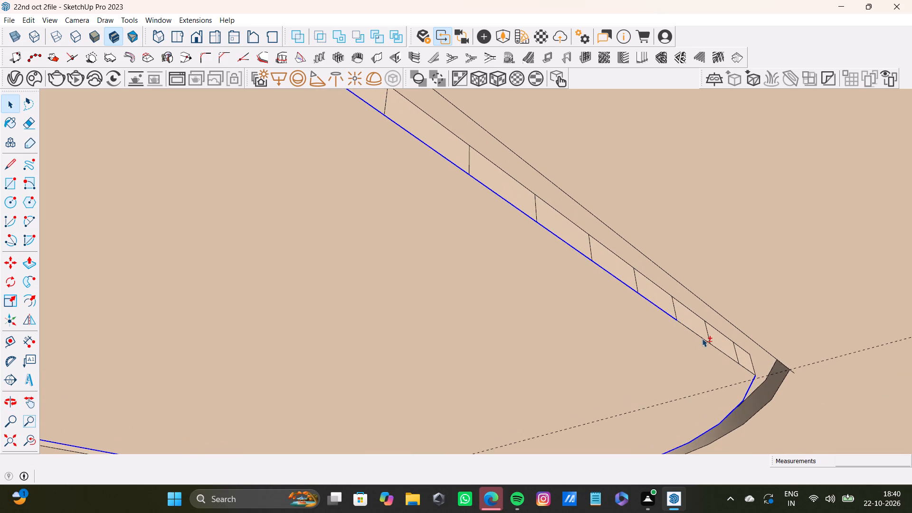
pyautogui.keyDown('shift'); pyautogui.click(703, 338); pyautogui.keyUp('shift')
pyautogui.keyDown('shift'); pyautogui.click(732, 358); pyautogui.keyUp('shift')
pyautogui.keyDown('shift'); pyautogui.click(751, 372); pyautogui.keyUp('shift')
# Copy the selected inner oblong edge loop 3" vertically along the blue axis, onto the band's inner wall.
pyautogui.keyDown('shift'); pyautogui.scroll(-4, 736, 378); pyautogui.keyUp('shift')
pyautogui.click(35, 439)
pyautogui.click(13, 441)
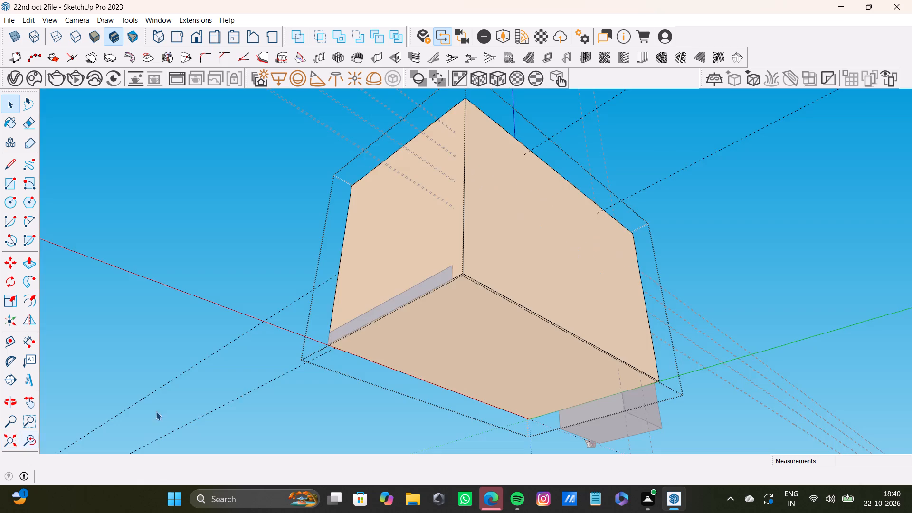
pyautogui.moveTo(488, 355); pyautogui.dragTo(816, 440, button='middle')
pyautogui.scroll(4, 541, 291)
pyautogui.keyDown('shift'); pyautogui.moveTo(482, 251); pyautogui.dragTo(655, 247, button='middle'); pyautogui.keyUp('shift')
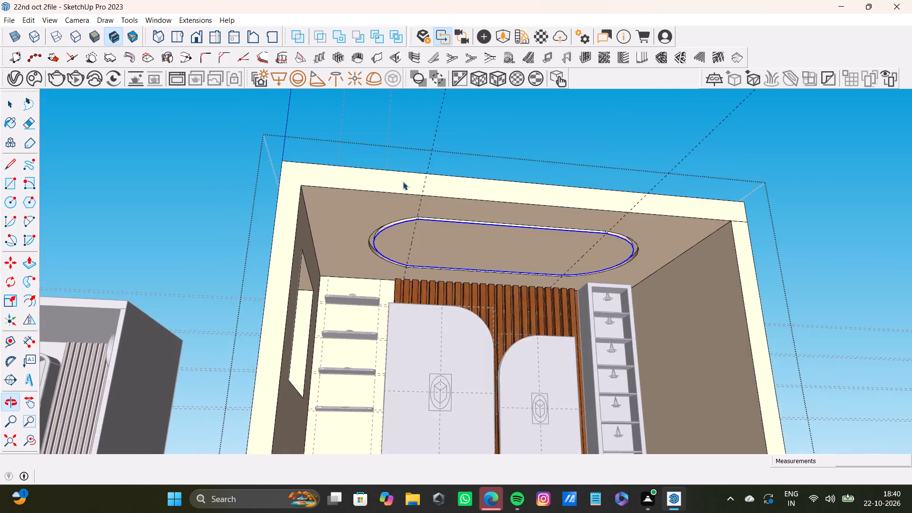
pyautogui.scroll(13, 395, 180)
pyautogui.press('m')
pyautogui.scroll(4, 514, 185)
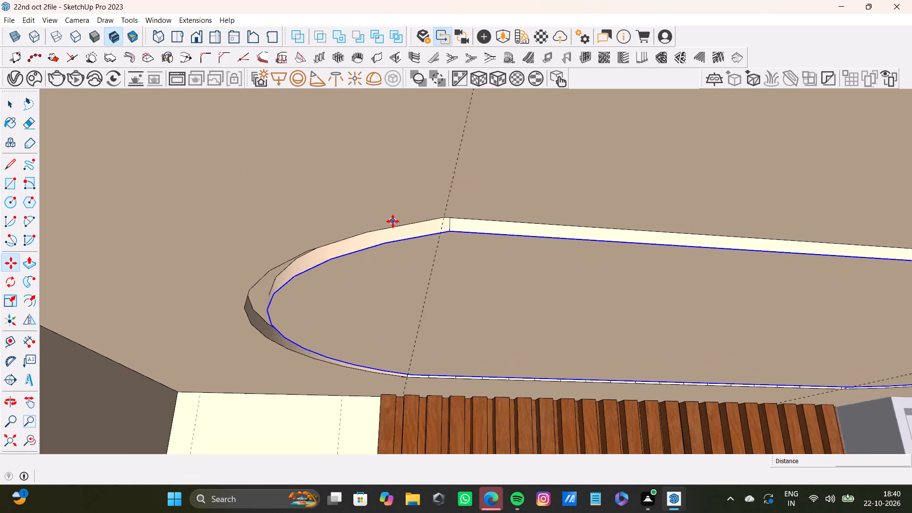
pyautogui.scroll(4, 393, 221)
pyautogui.click(474, 237)
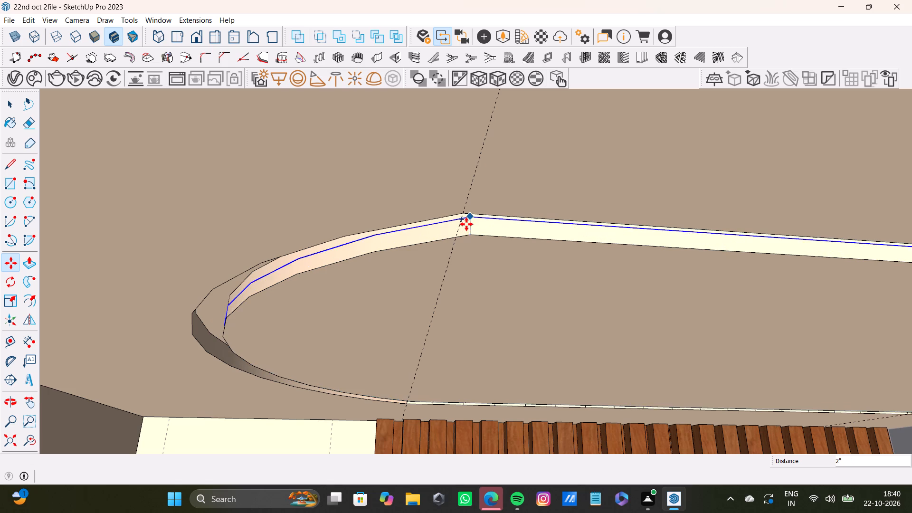
pyautogui.press('Up')
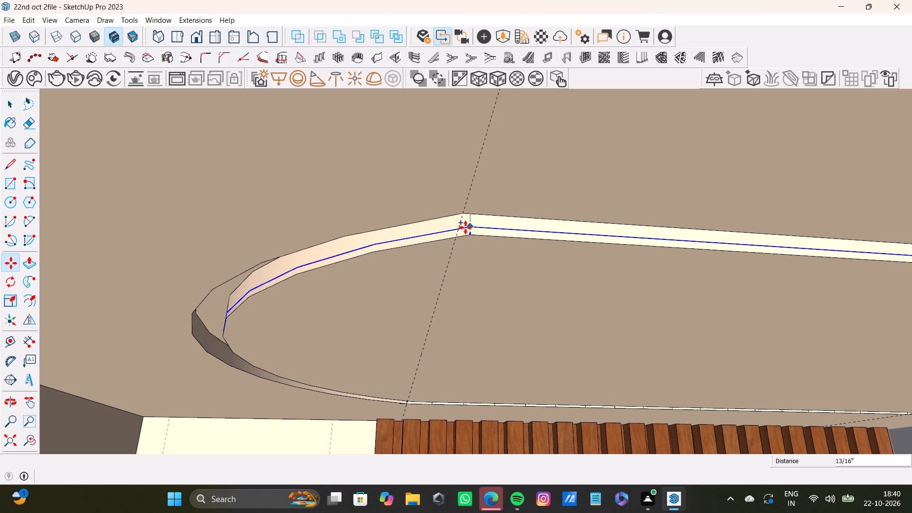
pyautogui.write('3"')
pyautogui.press('Return')
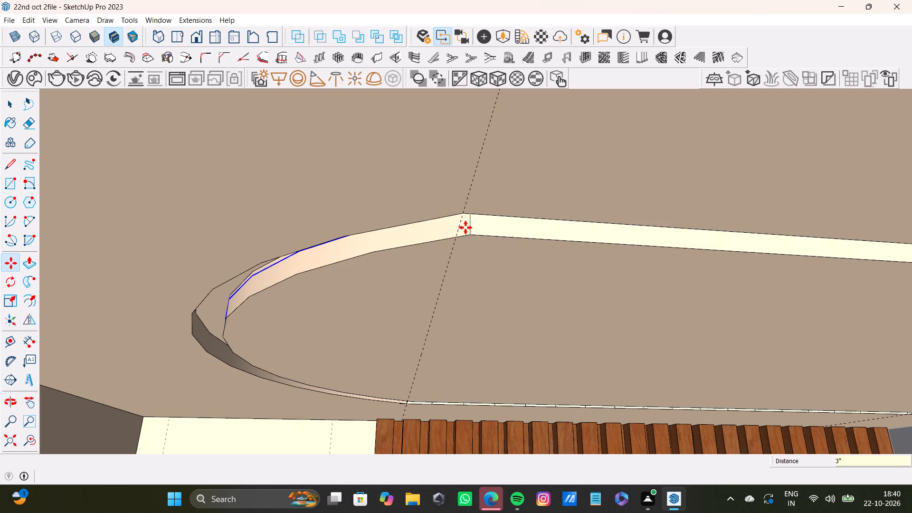
# Add the lower wall strip and its boundary edges on the first arc and unsegmented long side to the selection.
pyautogui.press('space')
pyautogui.moveTo(297, 262); pyautogui.dragTo(280, 237, button='middle')
pyautogui.keyDown('shift'); pyautogui.scroll(3, 329, 274); pyautogui.keyUp('shift')
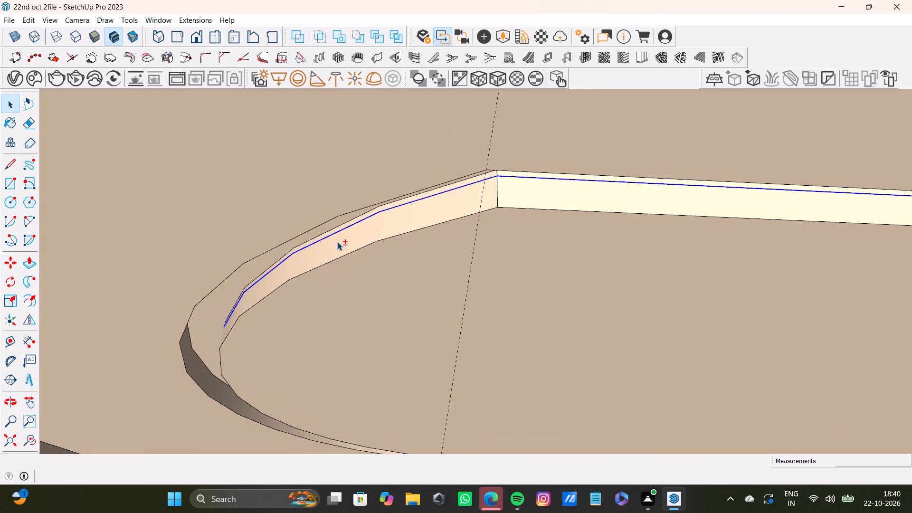
pyautogui.keyDown('shift'); pyautogui.click(360, 215); pyautogui.keyUp('shift')
pyautogui.keyDown('shift'); pyautogui.click(366, 227); pyautogui.keyUp('shift')
pyautogui.keyDown('shift'); pyautogui.click(370, 213); pyautogui.keyUp('shift')
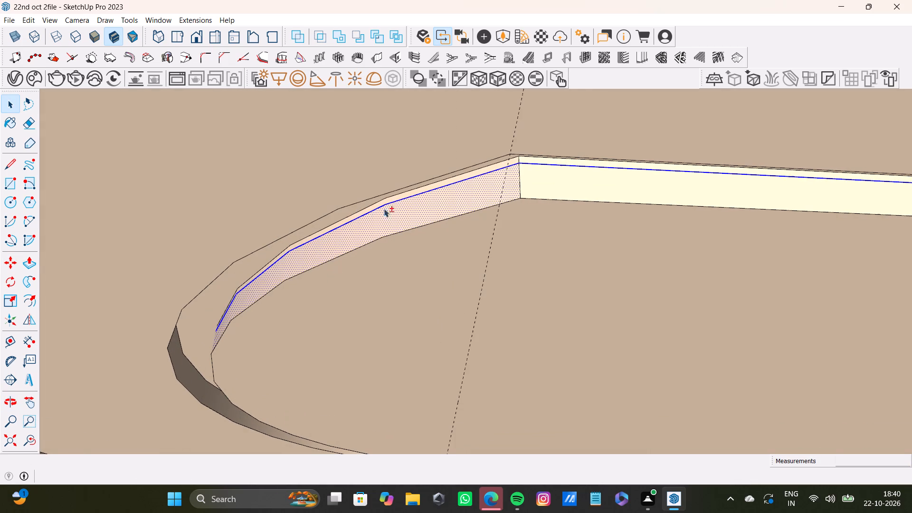
pyautogui.keyDown('shift'); pyautogui.click(558, 164); pyautogui.keyUp('shift')
pyautogui.keyDown('shift'); pyautogui.click(561, 187); pyautogui.keyUp('shift')
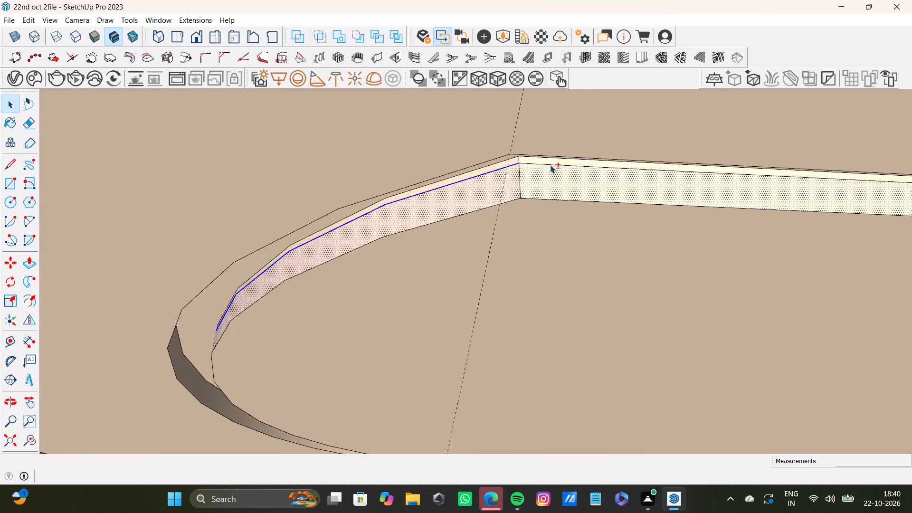
pyautogui.keyDown('shift'); pyautogui.click(550, 165); pyautogui.keyUp('shift')
pyautogui.keyDown('shift'); pyautogui.click(546, 199); pyautogui.keyUp('shift')
pyautogui.keyDown('shift'); pyautogui.click(513, 199); pyautogui.keyUp('shift')
pyautogui.keyDown('shift'); pyautogui.click(520, 190); pyautogui.keyUp('shift')
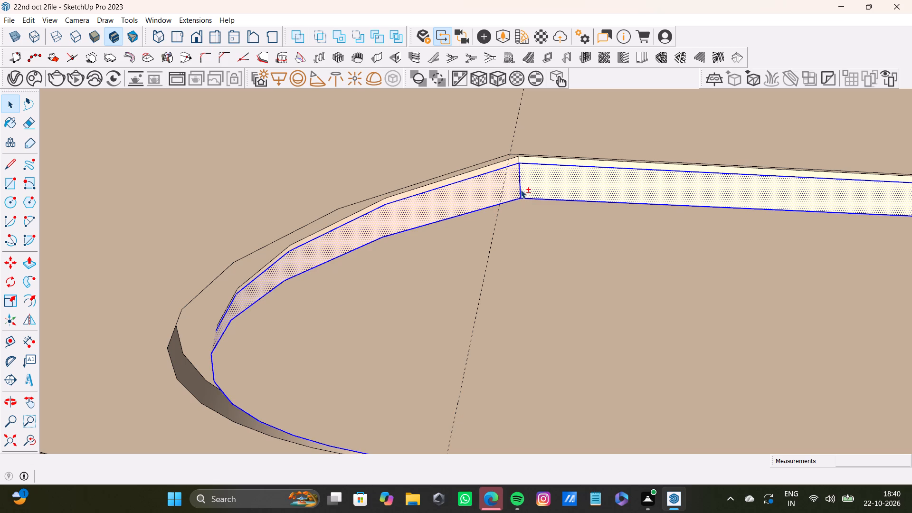
# Add the lower wall strip and bottom edge of the arc near the shelf unit to the selection.
pyautogui.keyDown('shift'); pyautogui.scroll(-4, 554, 222); pyautogui.keyUp('shift')
pyautogui.keyDown('shift'); pyautogui.moveTo(488, 207); pyautogui.dragTo(179, 179, button='middle'); pyautogui.keyUp('shift')
pyautogui.keyDown('shift'); pyautogui.scroll(-4, 667, 199); pyautogui.keyUp('shift')
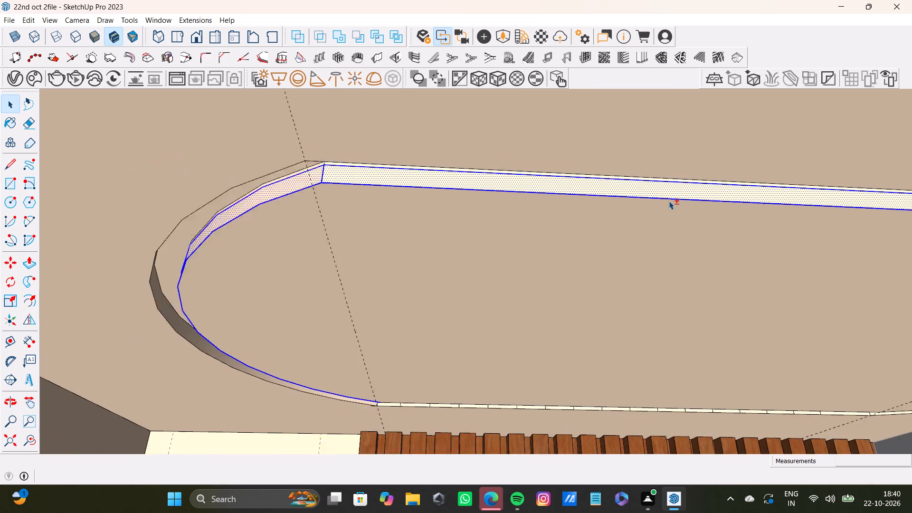
pyautogui.keyDown('shift'); pyautogui.moveTo(681, 208); pyautogui.dragTo(254, 196, button='middle'); pyautogui.keyUp('shift')
pyautogui.keyDown('shift'); pyautogui.moveTo(871, 236); pyautogui.dragTo(402, 205, button='middle'); pyautogui.keyUp('shift')
pyautogui.keyDown('shift'); pyautogui.scroll(4, 535, 194); pyautogui.keyUp('shift')
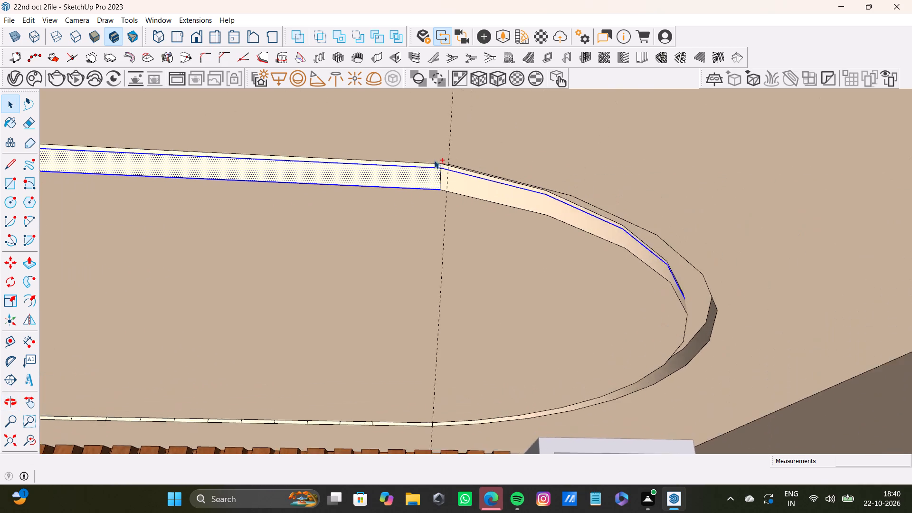
pyautogui.keyDown('shift'); pyautogui.scroll(4, 434, 160); pyautogui.keyUp('shift')
pyautogui.keyDown('shift'); pyautogui.click(461, 172); pyautogui.keyUp('shift')
pyautogui.keyDown('shift'); pyautogui.click(473, 175); pyautogui.keyUp('shift')
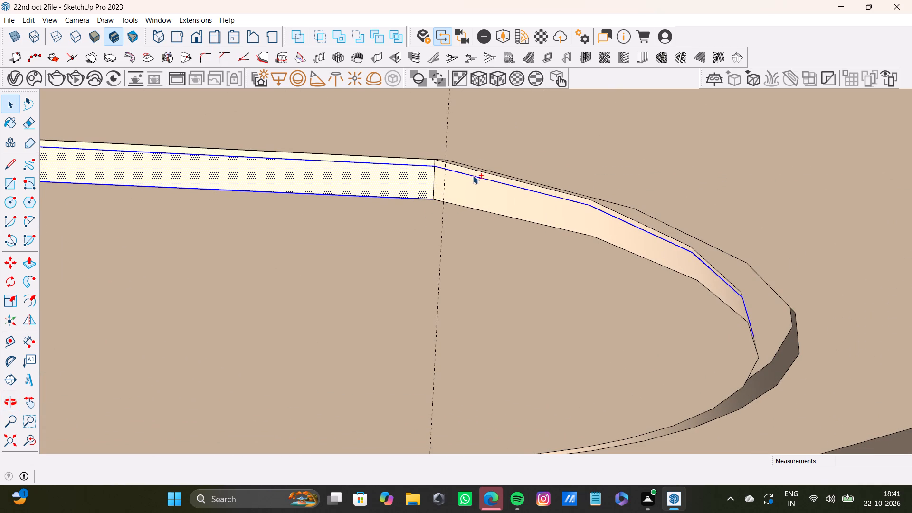
pyautogui.keyDown('shift'); pyautogui.click(475, 209); pyautogui.keyUp('shift')
pyautogui.keyDown('shift'); pyautogui.click(475, 195); pyautogui.keyUp('shift')
# Add the first four lower wall strip faces and first two bottom edges of the segmented long side to the selection.
pyautogui.keyDown('shift'); pyautogui.moveTo(668, 237); pyautogui.dragTo(458, 208, button='middle'); pyautogui.keyUp('shift')
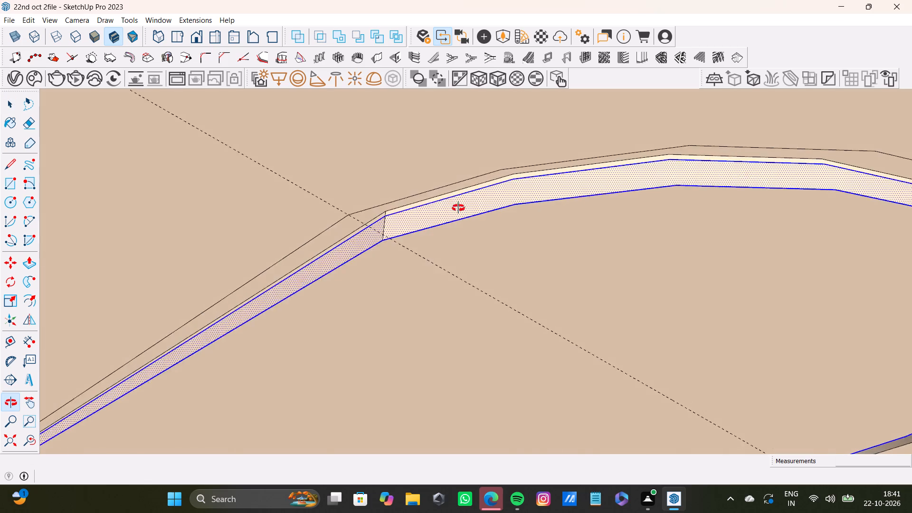
pyautogui.keyDown('shift'); pyautogui.moveTo(458, 208); pyautogui.dragTo(434, 209, button='middle'); pyautogui.keyUp('shift')
pyautogui.keyDown('shift'); pyautogui.scroll(-8, 588, 223); pyautogui.keyUp('shift')
pyautogui.keyDown('shift'); pyautogui.moveTo(725, 239); pyautogui.dragTo(607, 247, button='middle'); pyautogui.keyUp('shift')
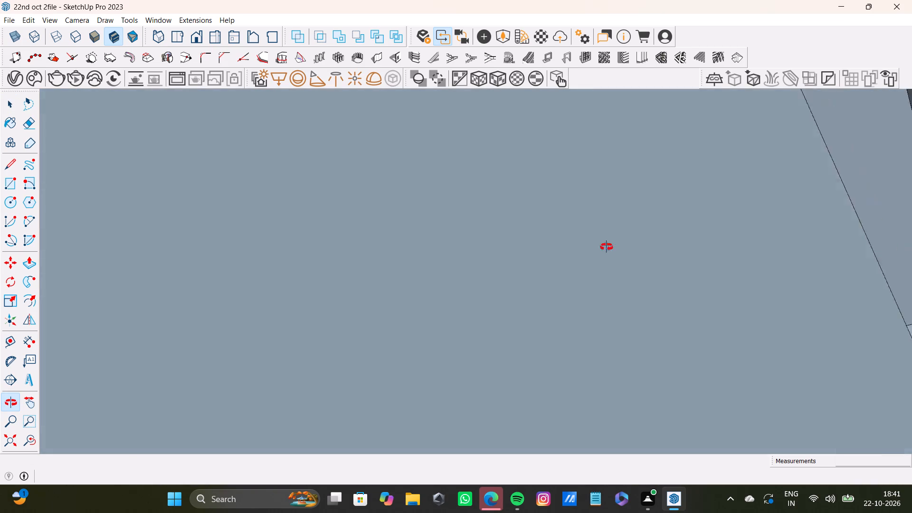
pyautogui.keyDown('shift'); pyautogui.moveTo(607, 247); pyautogui.dragTo(749, 268, button='middle'); pyautogui.keyUp('shift')
pyautogui.scroll(6, 311, 281)
pyautogui.keyDown('shift'); pyautogui.moveTo(251, 243); pyautogui.dragTo(660, 271, button='middle'); pyautogui.keyUp('shift')
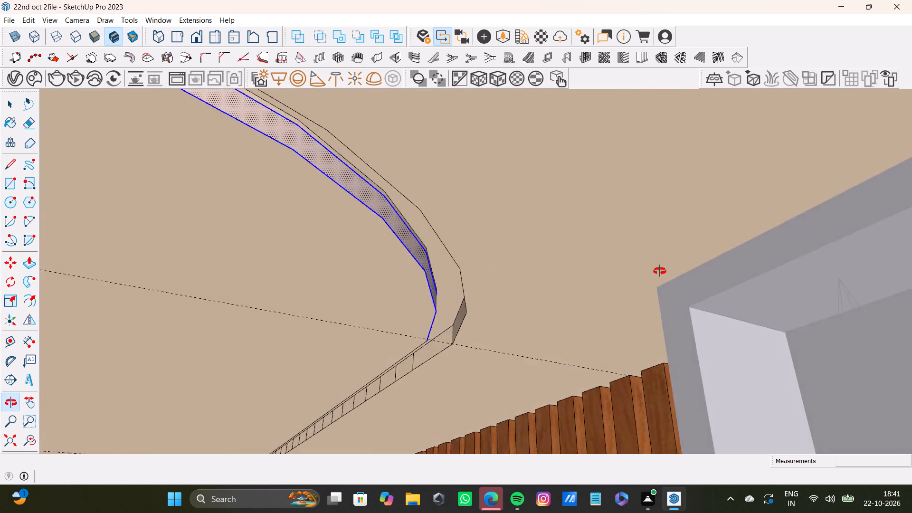
pyautogui.keyDown('shift'); pyautogui.moveTo(660, 271); pyautogui.dragTo(654, 282, button='middle'); pyautogui.keyUp('shift')
pyautogui.keyDown('shift'); pyautogui.scroll(3, 481, 300); pyautogui.keyUp('shift')
pyautogui.keyDown('shift'); pyautogui.moveTo(451, 296); pyautogui.dragTo(638, 214, button='middle'); pyautogui.keyUp('shift')
pyautogui.keyDown('shift'); pyautogui.scroll(1, 911, 171); pyautogui.keyUp('shift')
pyautogui.keyDown('shift'); pyautogui.moveTo(906, 172); pyautogui.dragTo(832, 209, button='middle'); pyautogui.keyUp('shift')
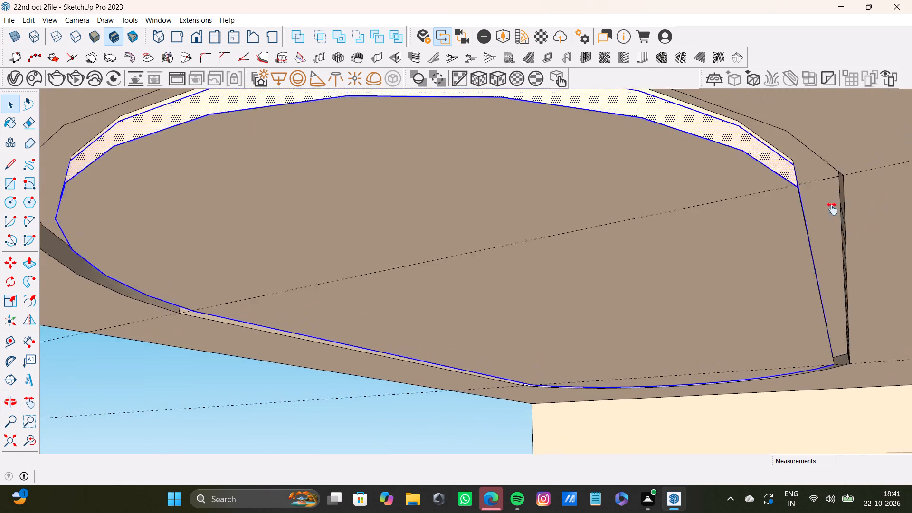
pyautogui.keyDown('shift'); pyautogui.moveTo(832, 209); pyautogui.dragTo(674, 233, button='middle'); pyautogui.keyUp('shift')
pyautogui.keyDown('shift'); pyautogui.scroll(5, 618, 234); pyautogui.keyUp('shift')
pyautogui.keyDown('shift'); pyautogui.click(629, 238); pyautogui.keyUp('shift')
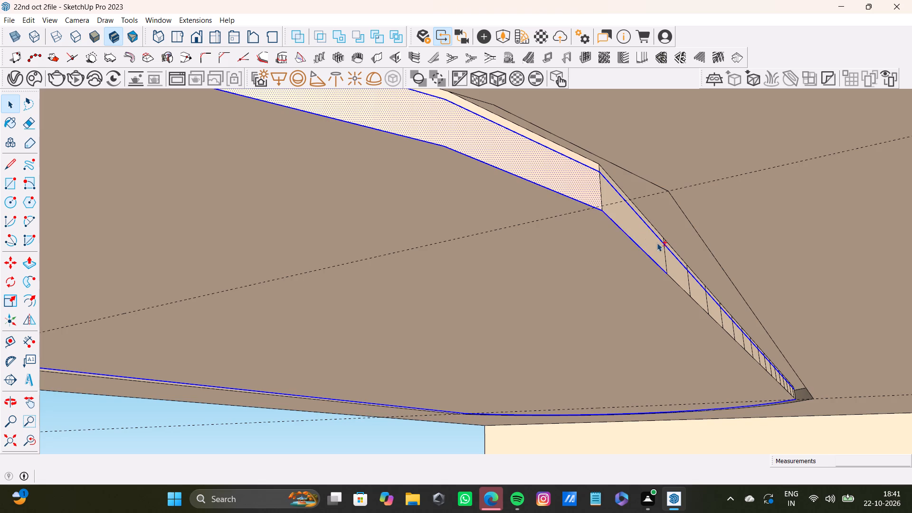
pyautogui.keyDown('shift'); pyautogui.moveTo(679, 245); pyautogui.dragTo(574, 205, button='middle'); pyautogui.keyUp('shift')
pyautogui.keyDown('shift'); pyautogui.scroll(5, 585, 247); pyautogui.keyUp('shift')
pyautogui.keyDown('shift'); pyautogui.click(569, 241); pyautogui.keyUp('shift')
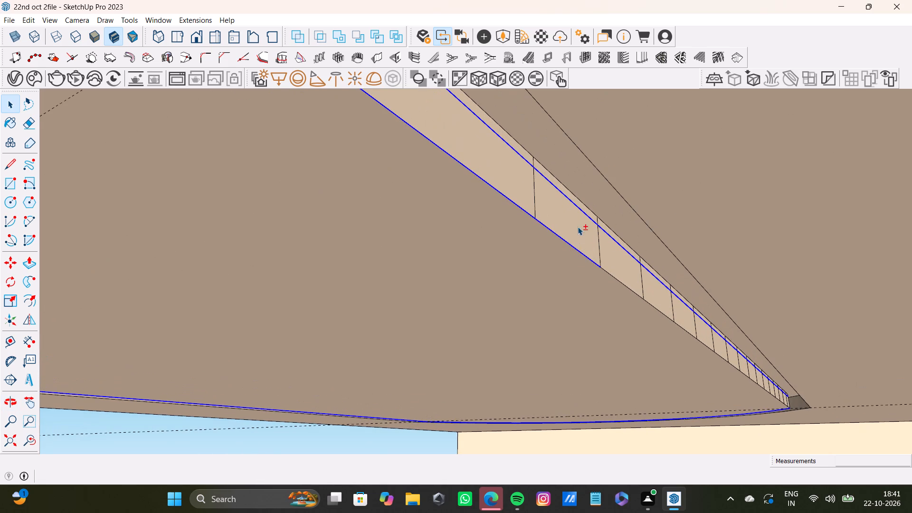
pyautogui.keyDown('shift'); pyautogui.click(578, 227); pyautogui.keyUp('shift')
pyautogui.keyDown('shift'); pyautogui.click(471, 141); pyautogui.keyUp('shift')
pyautogui.keyDown('shift'); pyautogui.click(620, 256); pyautogui.keyUp('shift')
pyautogui.keyDown('shift'); pyautogui.click(658, 287); pyautogui.keyUp('shift')
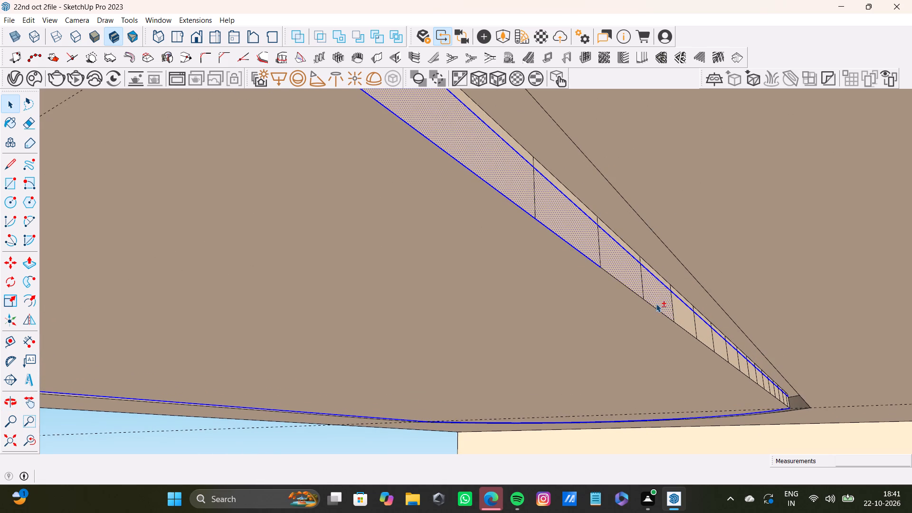
# Extend the selection on the segmented long side with the remaining faces and bottom edges through the sixth strip segment.
pyautogui.keyDown('shift'); pyautogui.click(656, 304); pyautogui.keyUp('shift')
pyautogui.keyDown('shift'); pyautogui.click(630, 288); pyautogui.keyUp('shift')
pyautogui.keyDown('shift'); pyautogui.click(655, 294); pyautogui.keyUp('shift')
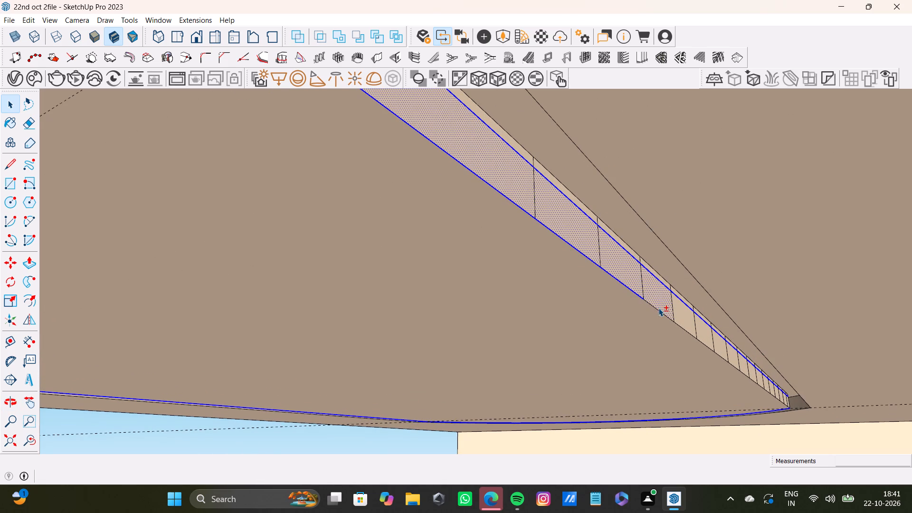
pyautogui.keyDown('shift'); pyautogui.click(658, 308); pyautogui.keyUp('shift')
pyautogui.keyDown('shift'); pyautogui.click(692, 318); pyautogui.keyUp('shift')
pyautogui.keyDown('shift'); pyautogui.click(688, 331); pyautogui.keyUp('shift')
pyautogui.keyDown('shift'); pyautogui.click(704, 332); pyautogui.keyUp('shift')
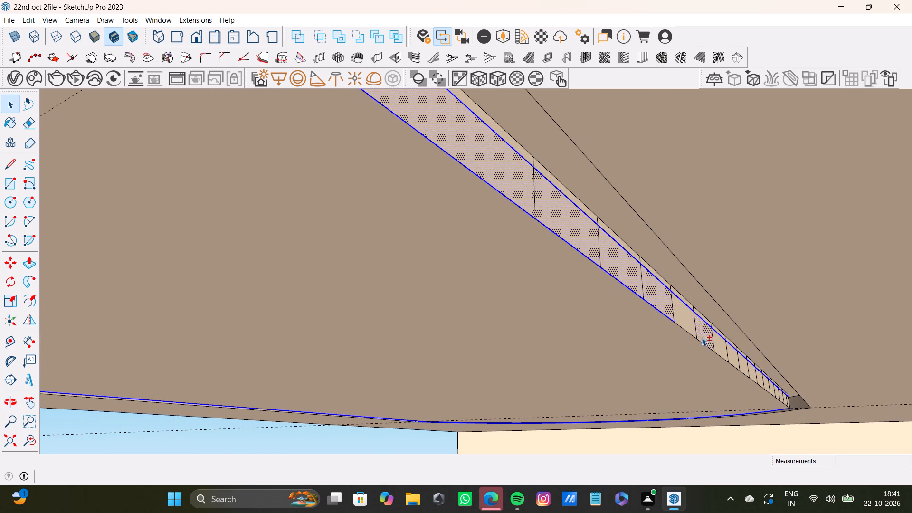
pyautogui.keyDown('shift'); pyautogui.click(704, 342); pyautogui.keyUp('shift')
pyautogui.keyDown('shift'); pyautogui.click(684, 319); pyautogui.keyUp('shift')
pyautogui.keyDown('shift'); pyautogui.click(685, 329); pyautogui.keyUp('shift')
# Add the next five lower wall strip faces and their bottom edges along the segmented long side to the selection.
pyautogui.keyDown('shift'); pyautogui.moveTo(747, 335); pyautogui.dragTo(700, 316, button='middle'); pyautogui.keyUp('shift')
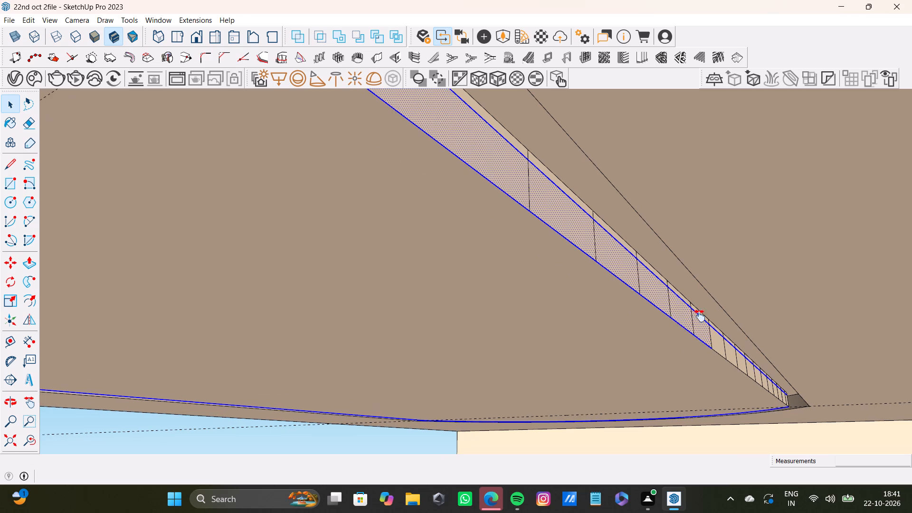
pyautogui.keyDown('shift'); pyautogui.moveTo(700, 316); pyautogui.dragTo(508, 228, button='middle'); pyautogui.keyUp('shift')
pyautogui.keyDown('shift'); pyautogui.scroll(5, 517, 252); pyautogui.keyUp('shift')
pyautogui.keyDown('shift'); pyautogui.click(531, 269); pyautogui.keyUp('shift')
pyautogui.keyDown('shift'); pyautogui.click(553, 285); pyautogui.keyUp('shift')
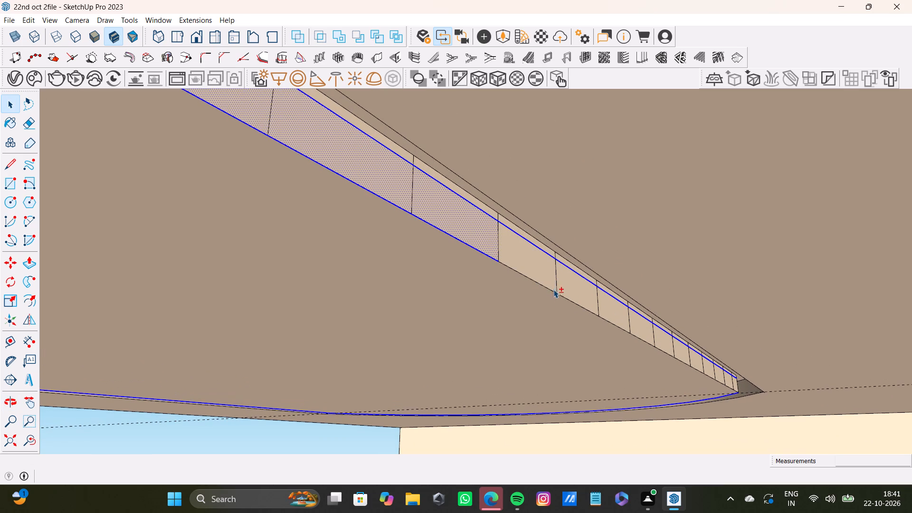
pyautogui.keyDown('shift'); pyautogui.click(550, 269); pyautogui.keyUp('shift')
pyautogui.keyDown('shift'); pyautogui.click(549, 288); pyautogui.keyUp('shift')
pyautogui.keyDown('shift'); pyautogui.click(592, 287); pyautogui.keyUp('shift')
pyautogui.keyDown('shift'); pyautogui.click(589, 308); pyautogui.keyUp('shift')
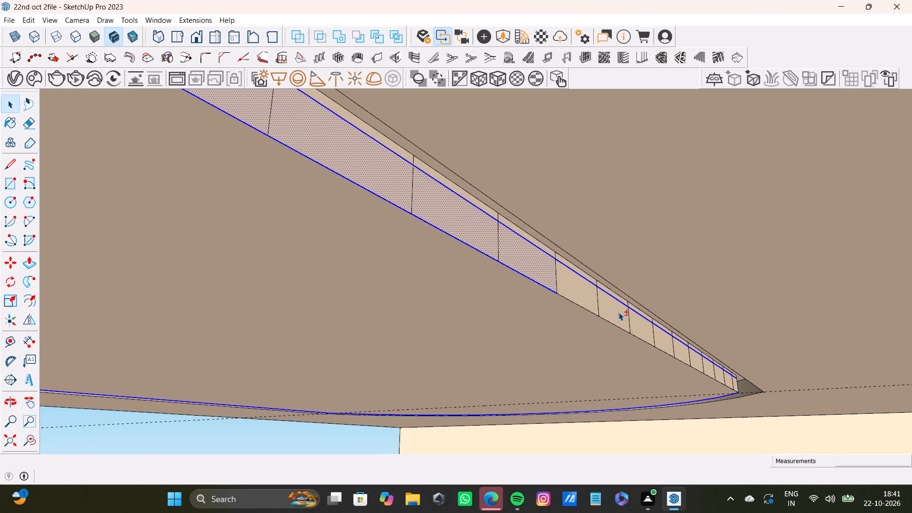
pyautogui.keyDown('shift'); pyautogui.click(580, 289); pyautogui.keyUp('shift')
pyautogui.keyDown('shift'); pyautogui.click(583, 309); pyautogui.keyUp('shift')
pyautogui.keyDown('shift'); pyautogui.click(608, 306); pyautogui.keyUp('shift')
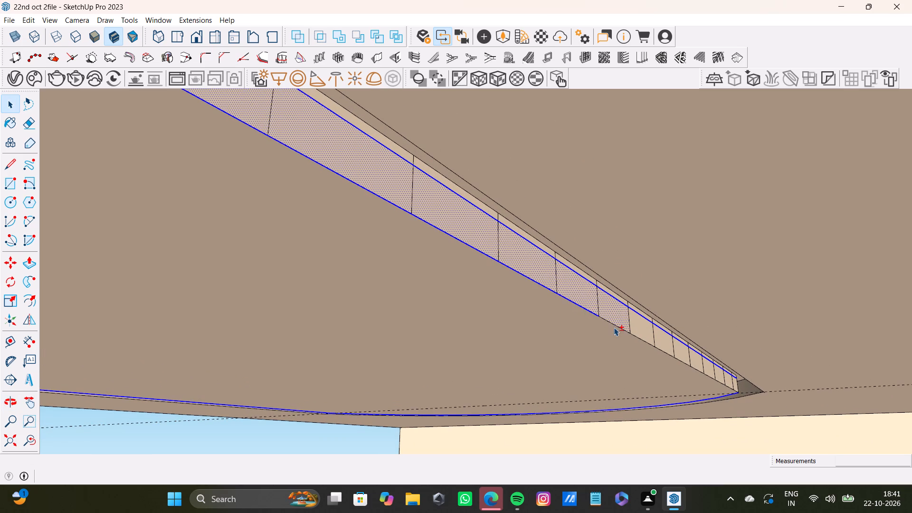
pyautogui.keyDown('shift'); pyautogui.click(620, 326); pyautogui.keyUp('shift')
pyautogui.keyDown('shift'); pyautogui.click(639, 327); pyautogui.keyUp('shift')
pyautogui.keyDown('shift'); pyautogui.click(644, 341); pyautogui.keyUp('shift')
pyautogui.keyDown('shift'); pyautogui.click(667, 339); pyautogui.keyUp('shift')
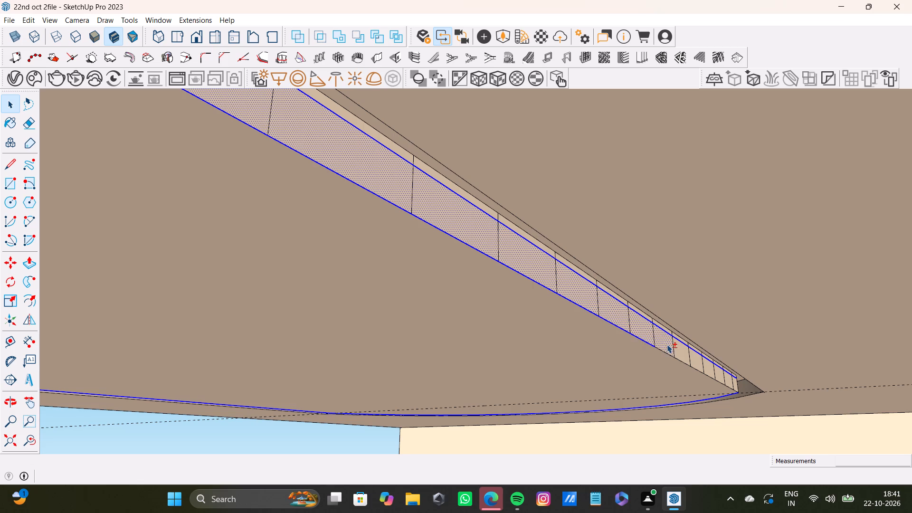
pyautogui.keyDown('shift'); pyautogui.click(668, 352); pyautogui.keyUp('shift')
# Add the last six strip faces and bottom edges of the segmented long side to the selection, up to the arc.
pyautogui.keyDown('shift'); pyautogui.moveTo(677, 330); pyautogui.dragTo(424, 254, button='middle'); pyautogui.keyUp('shift')
pyautogui.keyDown('shift'); pyautogui.scroll(3, 473, 287); pyautogui.keyUp('shift')
pyautogui.keyDown('shift'); pyautogui.click(499, 294); pyautogui.keyUp('shift')
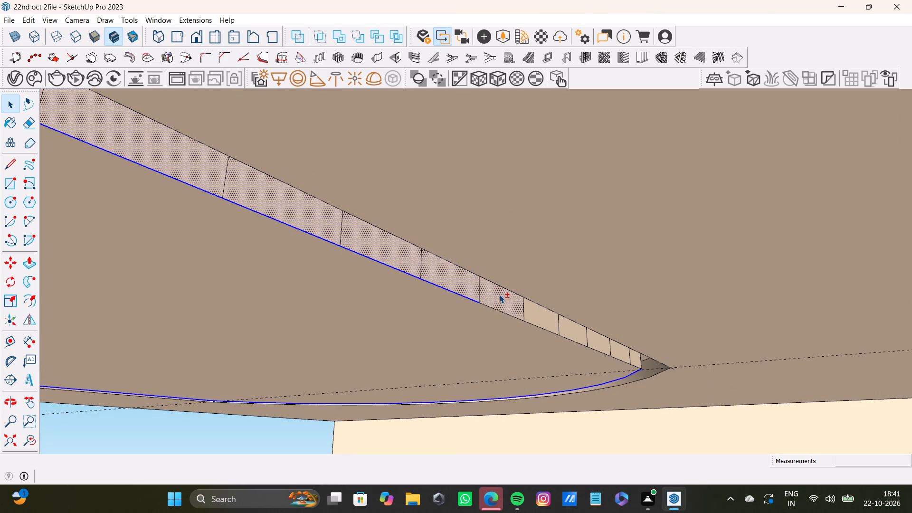
pyautogui.keyDown('shift'); pyautogui.click(501, 310); pyautogui.keyUp('shift')
pyautogui.keyDown('shift'); pyautogui.click(539, 314); pyautogui.keyUp('shift')
pyautogui.keyDown('shift'); pyautogui.click(541, 327); pyautogui.keyUp('shift')
pyautogui.keyDown('shift'); pyautogui.click(574, 330); pyautogui.keyUp('shift')
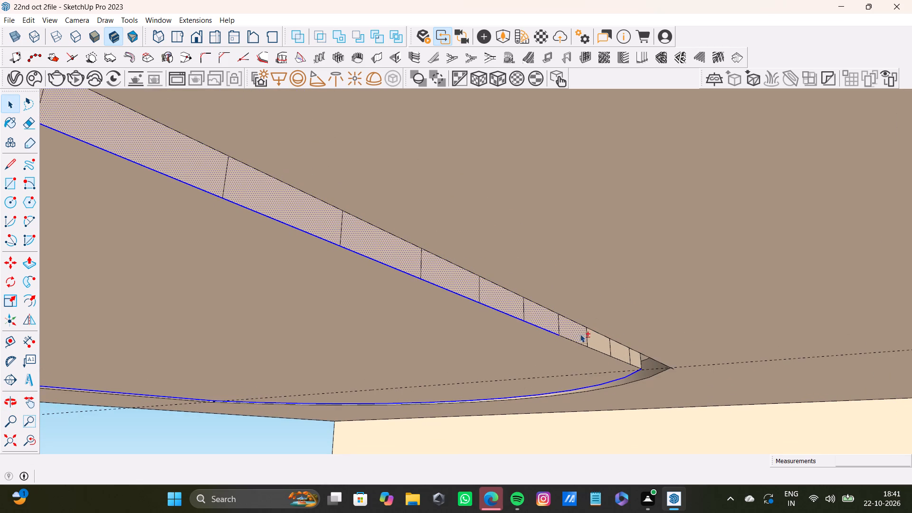
pyautogui.keyDown('shift'); pyautogui.click(579, 341); pyautogui.keyUp('shift')
pyautogui.keyDown('shift'); pyautogui.click(596, 345); pyautogui.keyUp('shift')
pyautogui.keyDown('shift'); pyautogui.click(600, 352); pyautogui.keyUp('shift')
pyautogui.keyDown('shift'); pyautogui.click(574, 330); pyautogui.keyUp('shift')
pyautogui.keyDown('shift'); pyautogui.click(577, 342); pyautogui.keyUp('shift')
pyautogui.keyDown('shift'); pyautogui.click(618, 352); pyautogui.keyUp('shift')
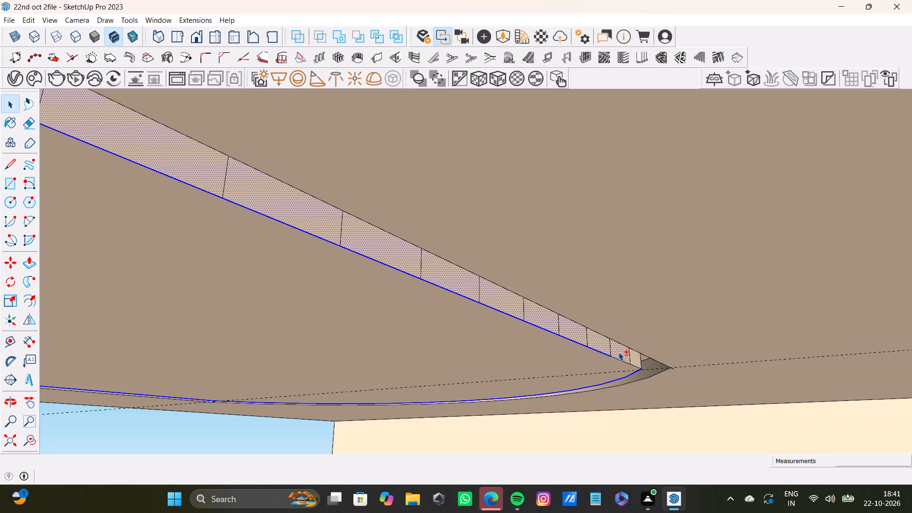
pyautogui.keyDown('shift'); pyautogui.click(621, 361); pyautogui.keyUp('shift')
pyautogui.keyDown('shift'); pyautogui.click(636, 363); pyautogui.keyUp('shift')
pyautogui.keyDown('shift'); pyautogui.click(640, 368); pyautogui.keyUp('shift')
# Group the selected lower wall strip and its boundary edges around the ceiling oblong.
pyautogui.keyDown('shift'); pyautogui.moveTo(635, 366); pyautogui.dragTo(630, 360, button='middle'); pyautogui.keyUp('shift')
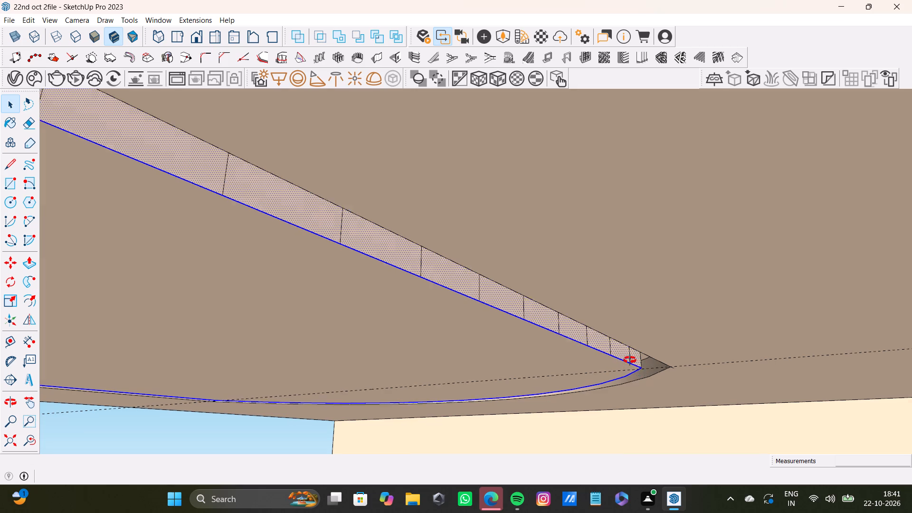
pyautogui.keyDown('shift'); pyautogui.moveTo(630, 360); pyautogui.dragTo(611, 332, button='middle'); pyautogui.keyUp('shift')
pyautogui.scroll(11, 643, 368)
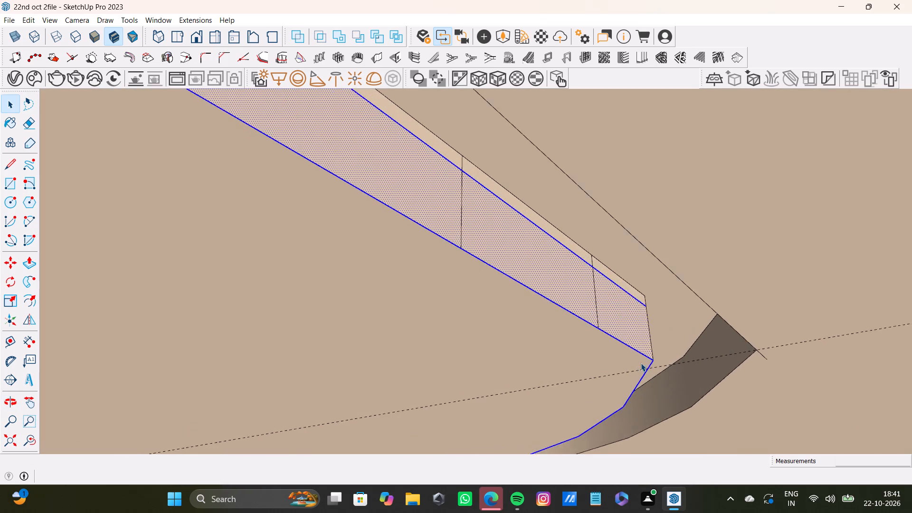
pyautogui.scroll(4, 641, 363)
pyautogui.moveTo(633, 346); pyautogui.dragTo(572, 322, button='middle')
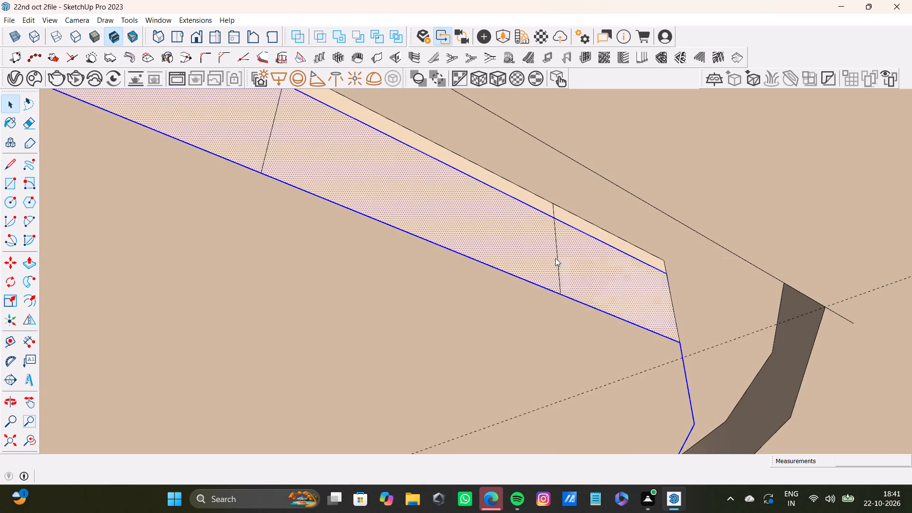
pyautogui.rightClick(555, 258)
pyautogui.click(588, 349)
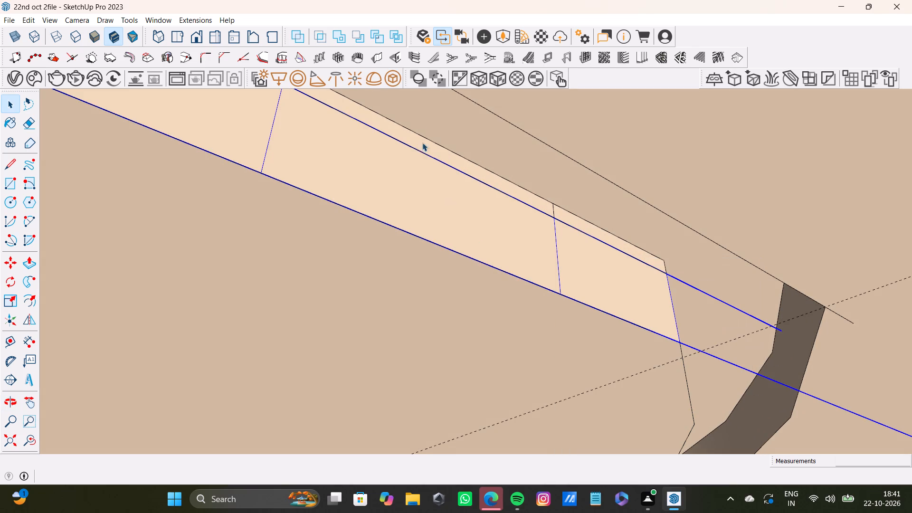
# Convert the ceiling oblong's strip group into a V-Ray mesh light and clear the selection.
pyautogui.click(391, 76)
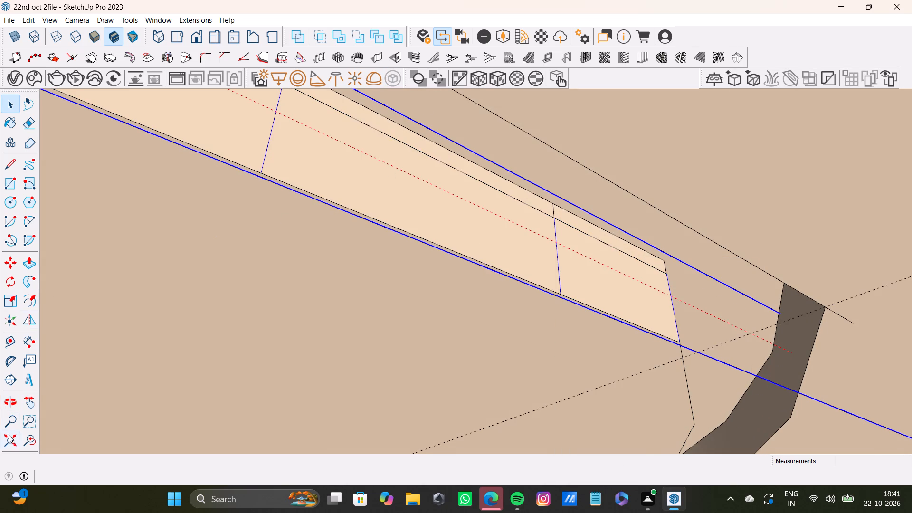
pyautogui.click(10, 437)
pyautogui.moveTo(310, 375); pyautogui.dragTo(836, 489, button='middle')
pyautogui.scroll(4, 526, 353)
pyautogui.moveTo(526, 333); pyautogui.dragTo(615, 275, button='middle')
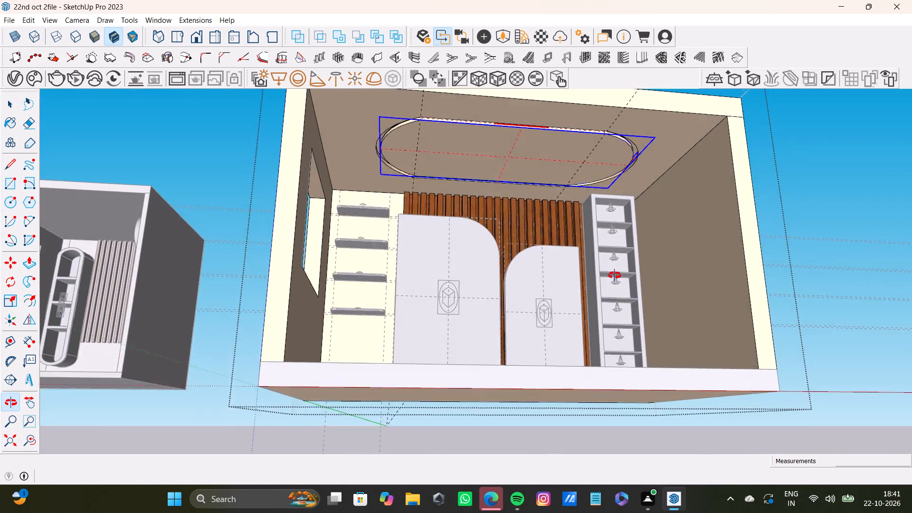
pyautogui.moveTo(615, 275); pyautogui.dragTo(554, 393, button='middle')
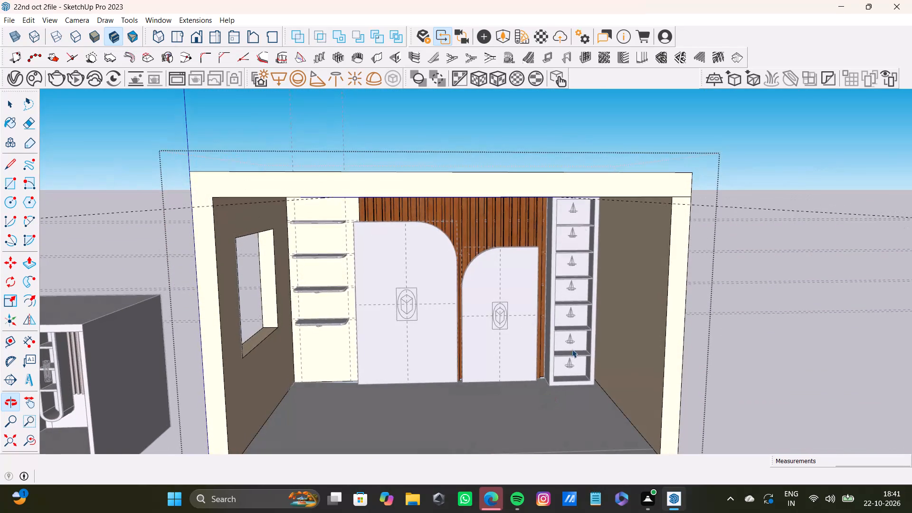
pyautogui.press('space')
pyautogui.click(557, 122)
# Open the scene's V-Ray lights list and set the intensity of Mesh Light to 60.
pyautogui.scroll(-3, 501, 307)
pyautogui.moveTo(520, 315); pyautogui.dragTo(469, 268, button='middle')
pyautogui.click(33, 85)
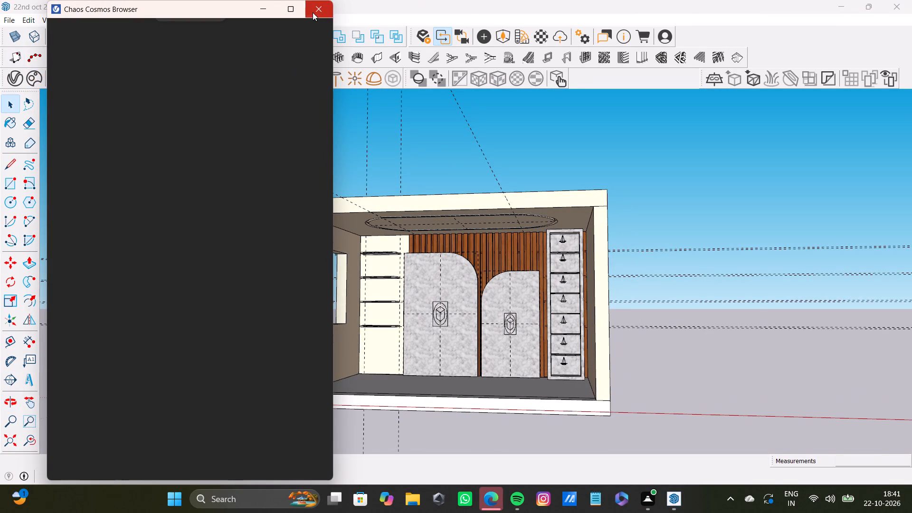
pyautogui.click(313, 12)
pyautogui.click(13, 81)
pyautogui.moveTo(209, 200); pyautogui.dragTo(227, 223, button='middle')
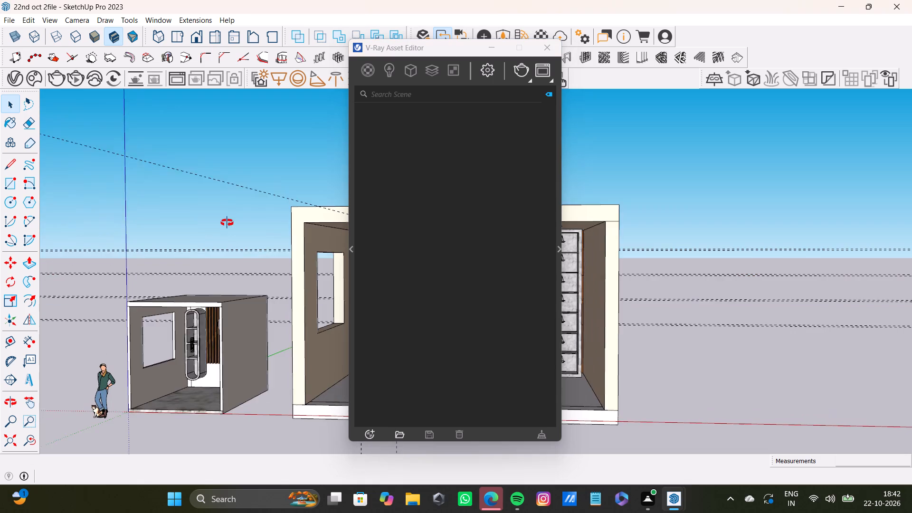
pyautogui.moveTo(227, 223); pyautogui.dragTo(227, 223, button='middle')
pyautogui.click(391, 67)
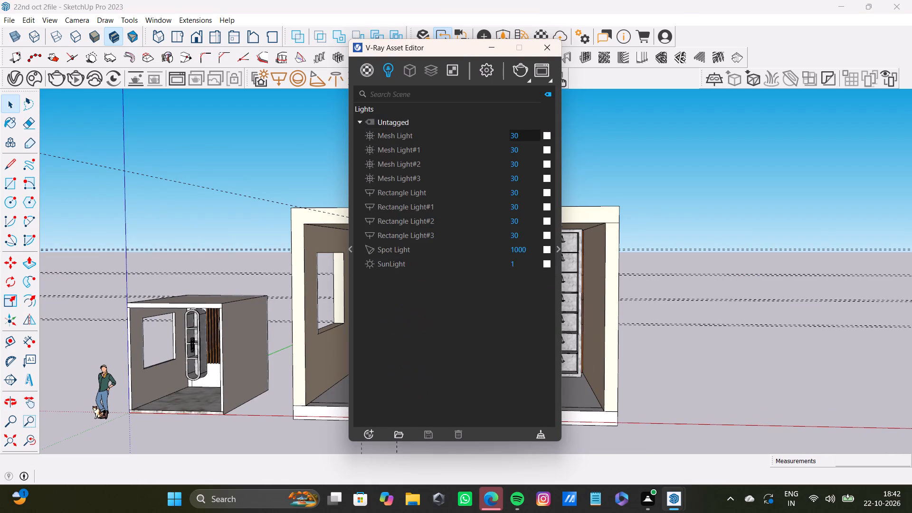
pyautogui.moveTo(526, 133); pyautogui.dragTo(510, 133)
pyautogui.press('BackSpace')
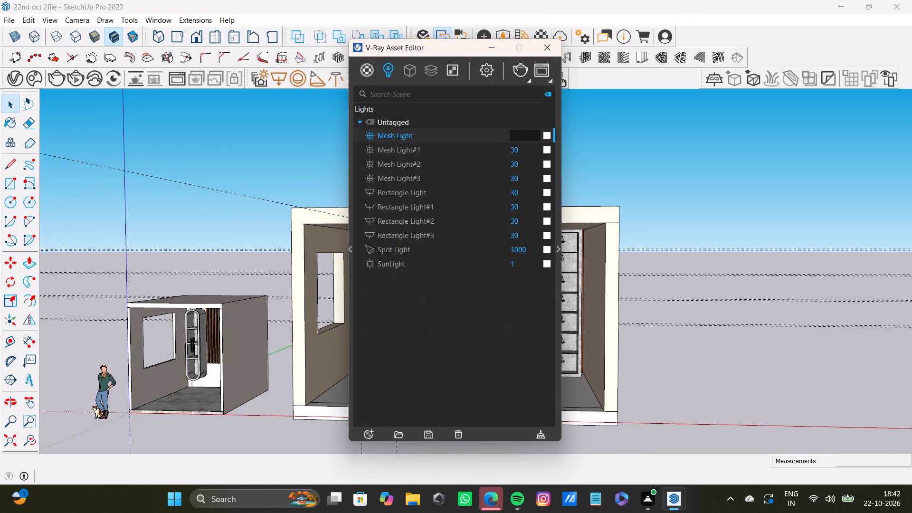
pyautogui.write('60')
pyautogui.press('Return')
# Set the intensities of Mesh Light#1, Mesh Light#2 and Mesh Light#3 to 60 each.
pyautogui.moveTo(531, 153); pyautogui.dragTo(495, 153)
pyautogui.press('BackSpace')
pyautogui.write('60')
pyautogui.press('Return')
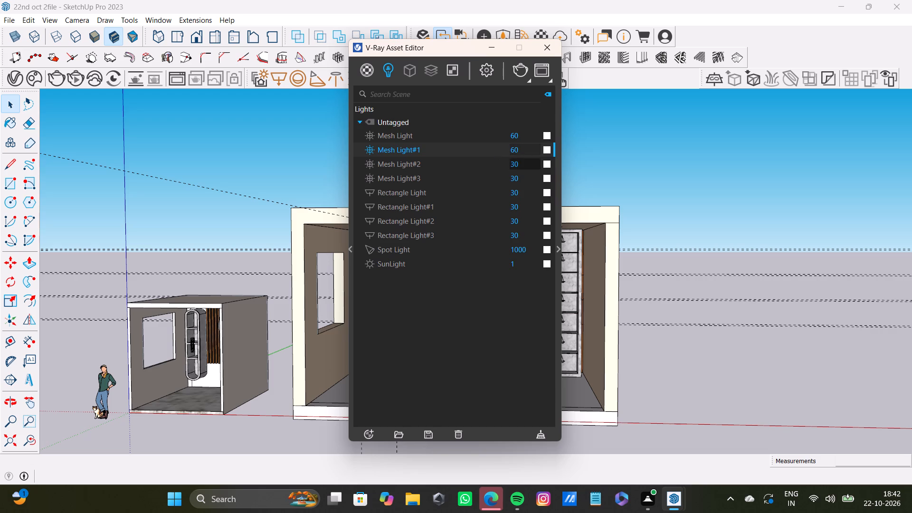
pyautogui.moveTo(522, 161); pyautogui.dragTo(500, 163)
pyautogui.press('BackSpace')
pyautogui.write('60')
pyautogui.press('Return')
pyautogui.moveTo(533, 182); pyautogui.dragTo(500, 179)
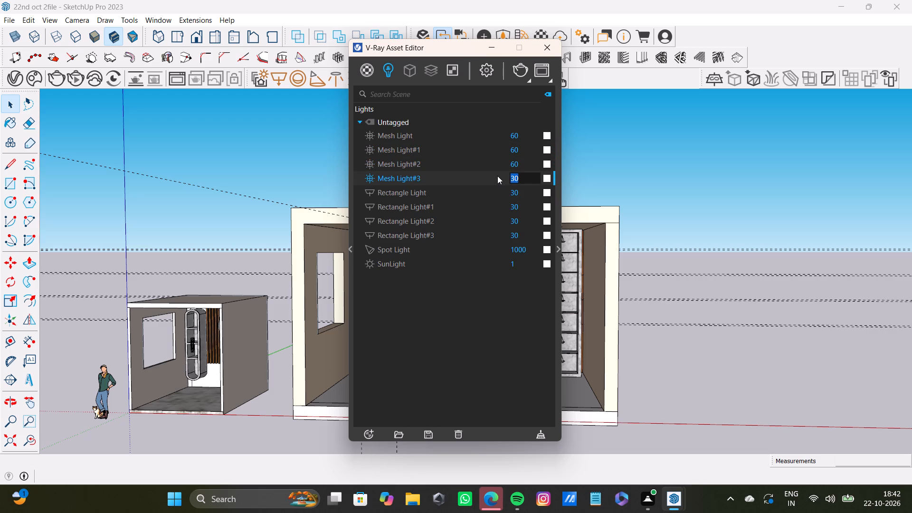
pyautogui.press('BackSpace')
pyautogui.write('60')
pyautogui.press('Return')
# Set the intensity of Rectangle Light to 60.
pyautogui.moveTo(528, 196); pyautogui.dragTo(499, 196)
pyautogui.press('BackSpace')
pyautogui.write('60')
pyautogui.press('Return')
# Set the intensities of Rectangle Light#1, Rectangle Light#2 and Rectangle Light#3 to 60 each.
pyautogui.moveTo(528, 207); pyautogui.dragTo(505, 205)
pyautogui.press('BackSpace')
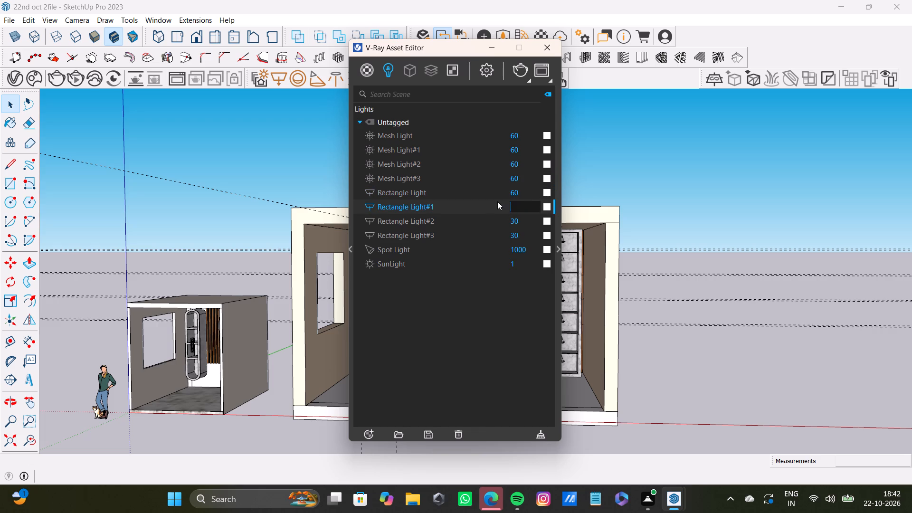
pyautogui.write('60')
pyautogui.press('Return')
pyautogui.moveTo(522, 221); pyautogui.dragTo(502, 218)
pyautogui.press('BackSpace')
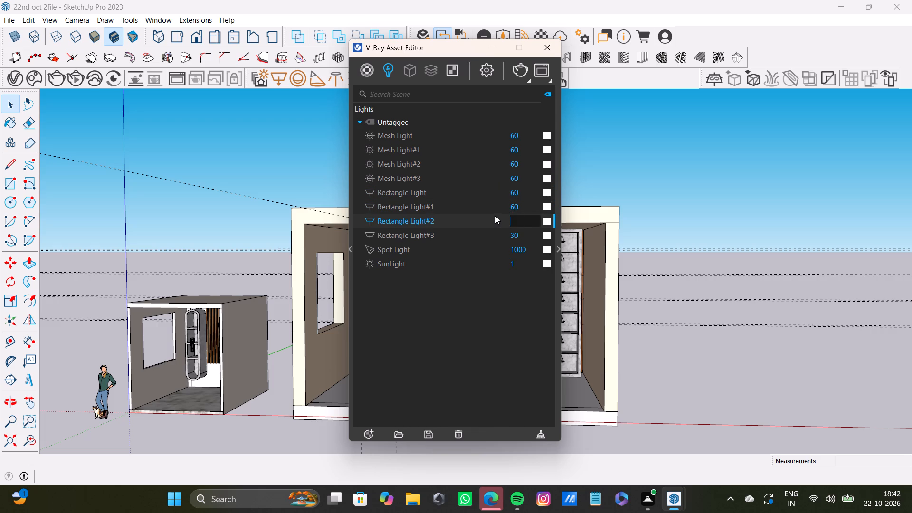
pyautogui.write('60')
pyautogui.press('Return')
pyautogui.moveTo(527, 236); pyautogui.dragTo(500, 236)
pyautogui.press('BackSpace')
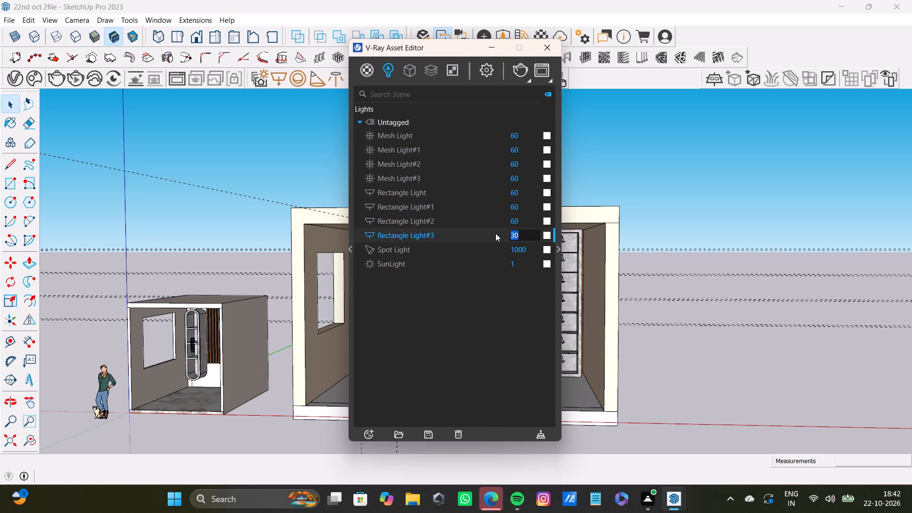
pyautogui.write('60')
pyautogui.press('Return')
# Set the Spot Light intensity to 10000 and the SunLight intensity to 0, then close the V-Ray Asset Editor.
pyautogui.click(530, 247)
pyautogui.press('0')
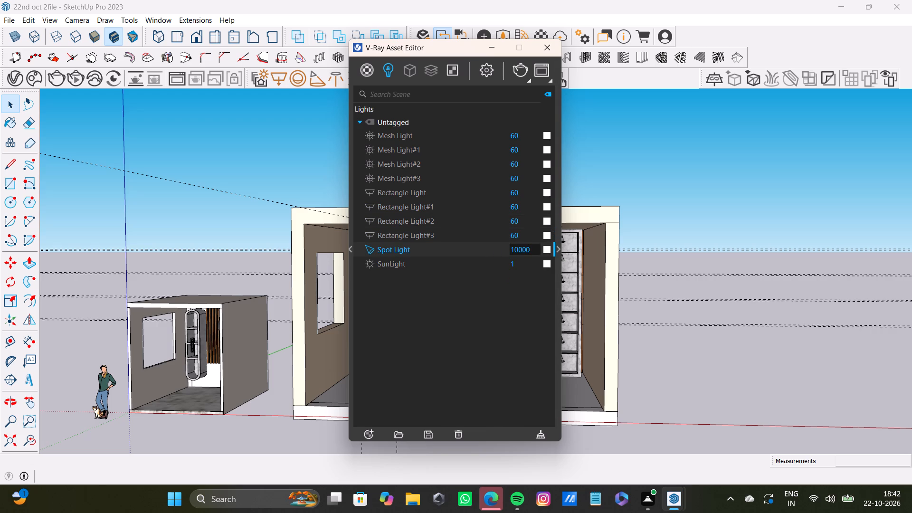
pyautogui.moveTo(525, 265); pyautogui.dragTo(496, 261)
pyautogui.press('BackSpace')
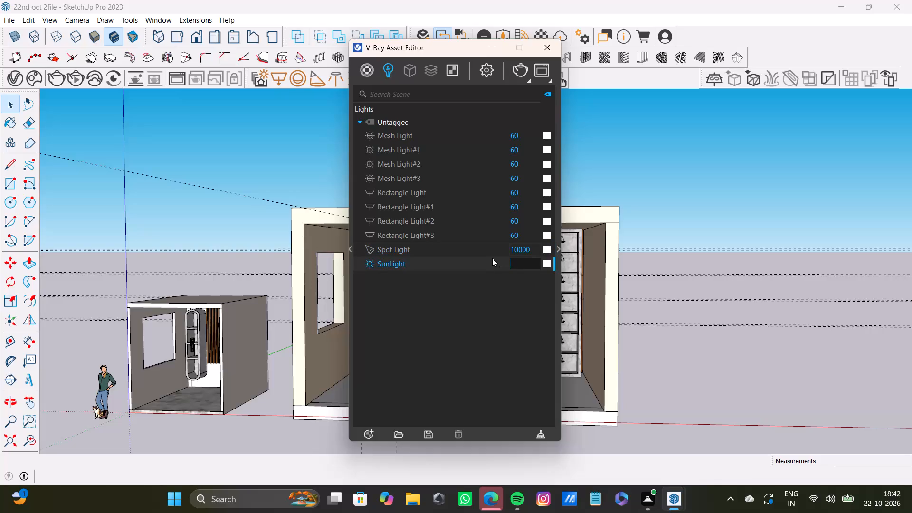
pyautogui.press('0')
pyautogui.press('Return')
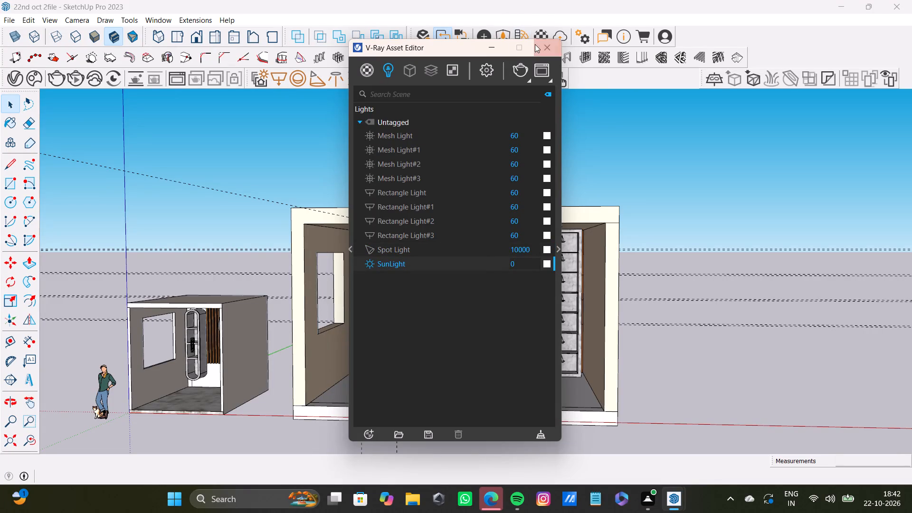
pyautogui.click(538, 49)
# Open the Chaos Cosmos browser and search the downloaded assets for "window".
pyautogui.scroll(4, 443, 331)
pyautogui.moveTo(465, 326); pyautogui.dragTo(492, 281, button='middle')
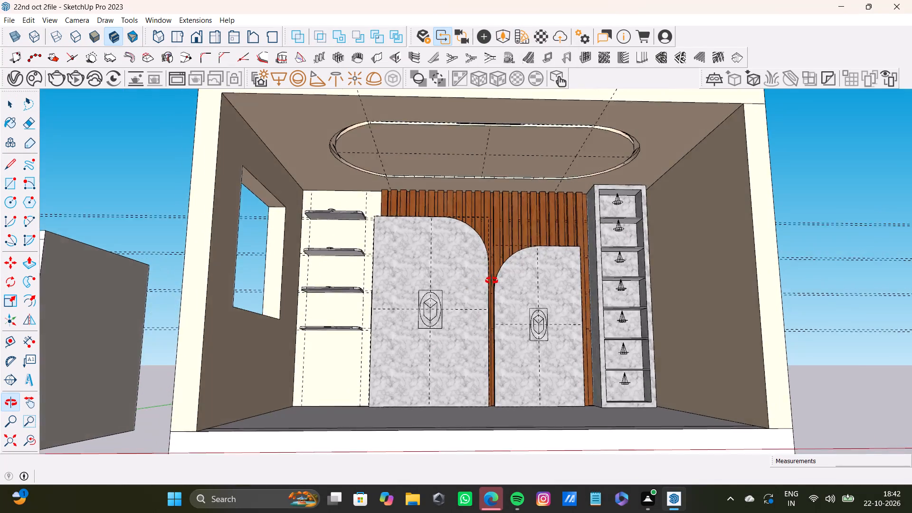
pyautogui.moveTo(492, 281); pyautogui.dragTo(470, 290, button='middle')
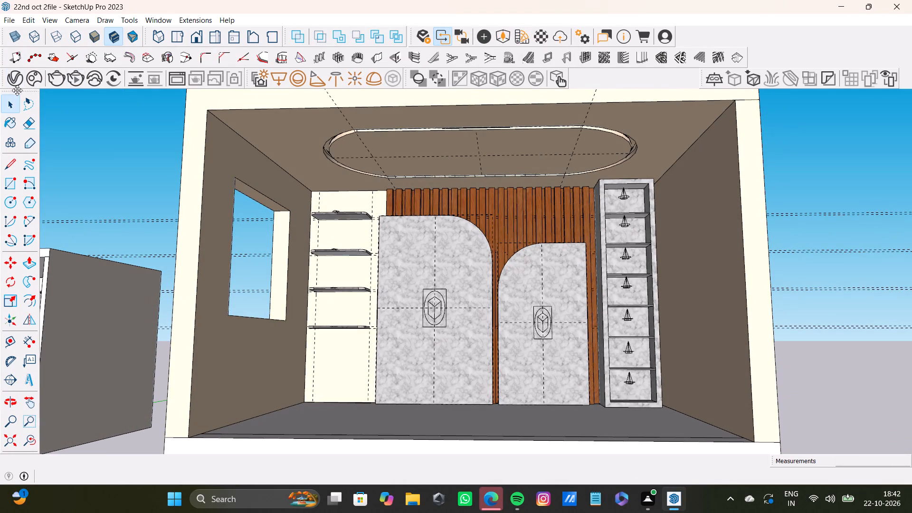
pyautogui.click(13, 22)
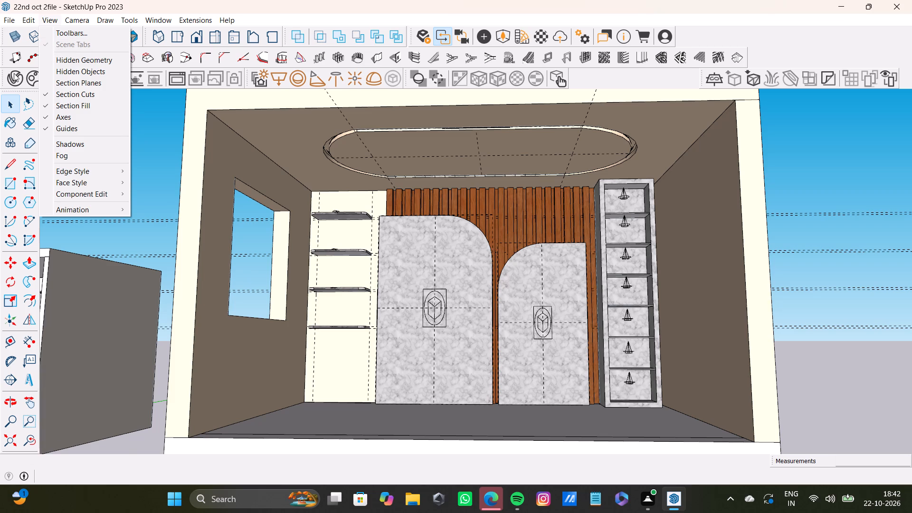
pyautogui.click(33, 80)
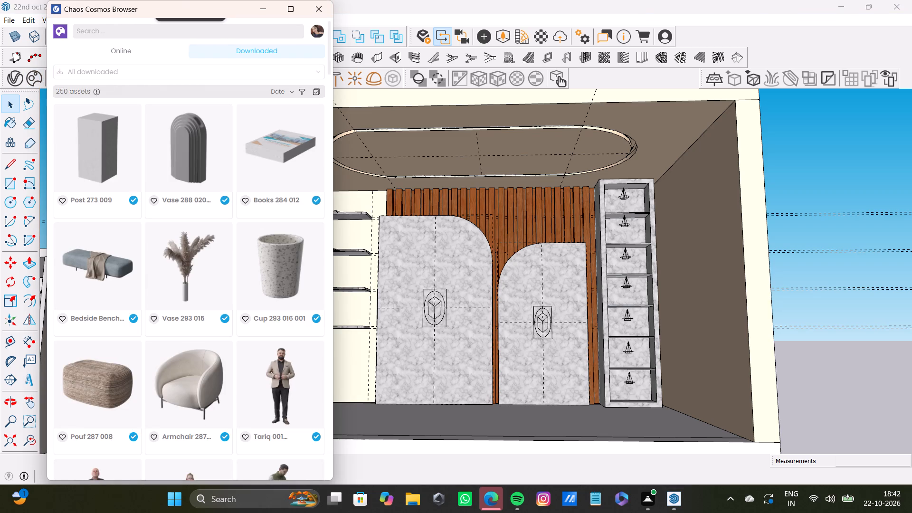
pyautogui.click(126, 29)
pyautogui.write('wim')
pyautogui.press('BackSpace')
pyautogui.write('ndopw')
pyautogui.press('Return')
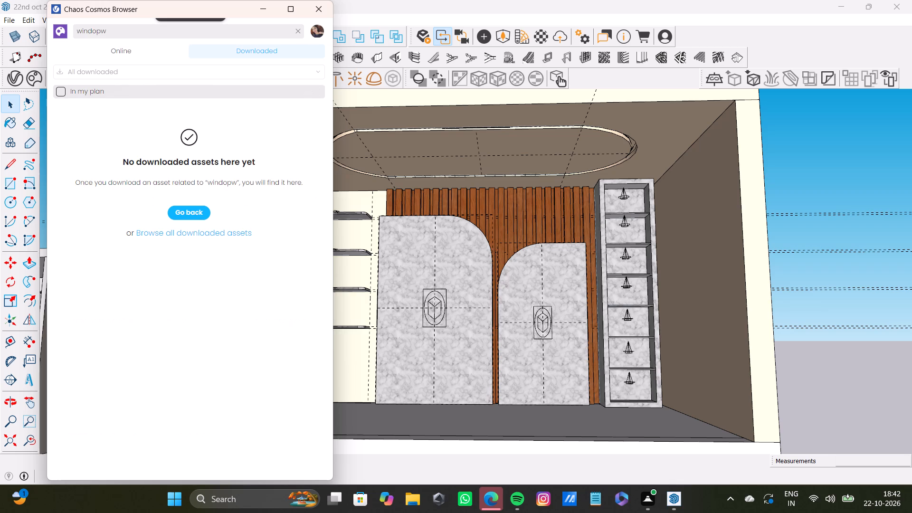
pyautogui.click(130, 36)
pyautogui.press('BackSpace')
pyautogui.press('BackSpace')
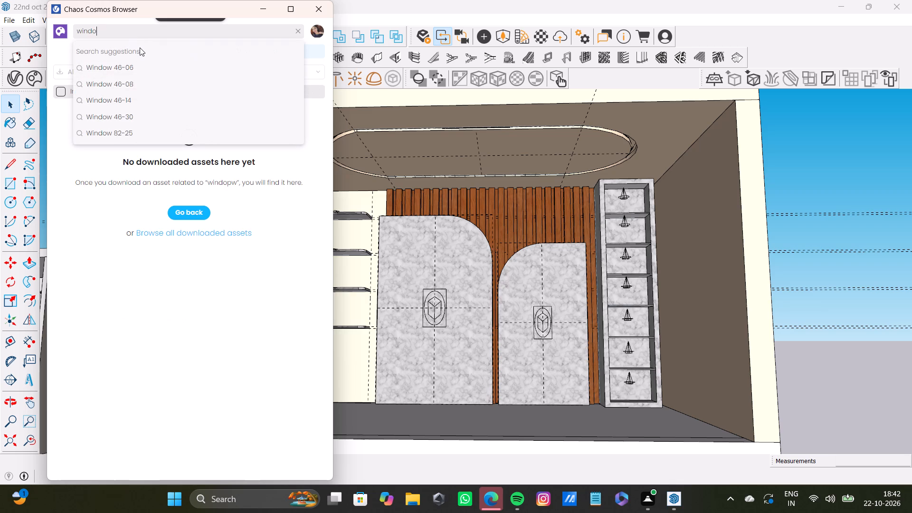
pyautogui.press('w')
pyautogui.press('Return')
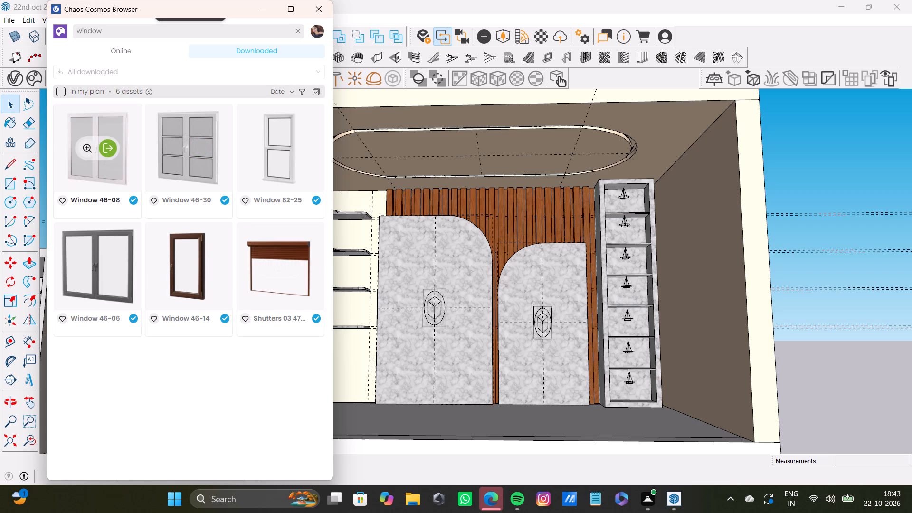
# Look through the online Cosmos window assets for one that suits the room, recheck the downloaded ones, and close the browser.
pyautogui.click(132, 55)
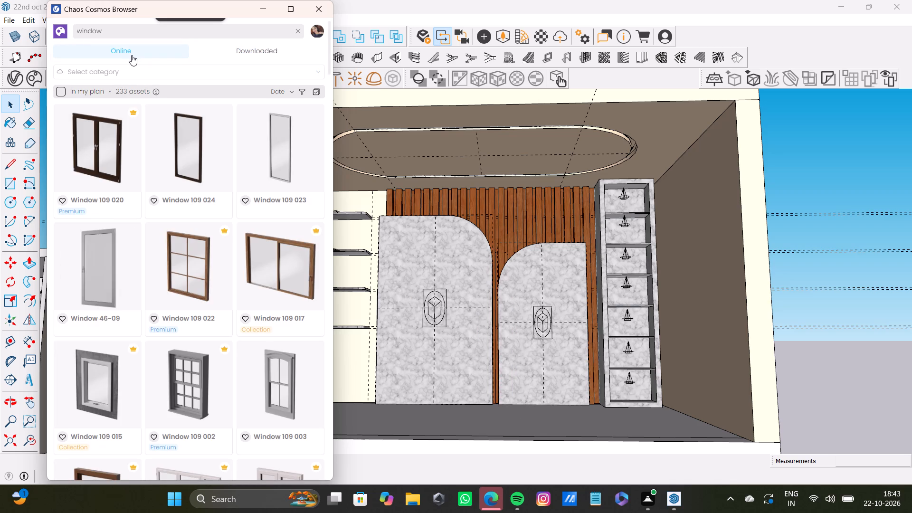
pyautogui.scroll(-7, 205, 329)
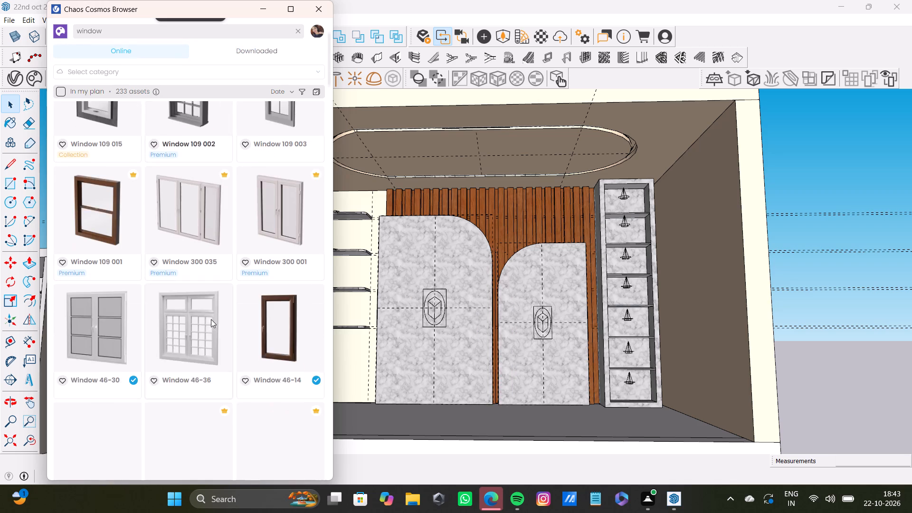
pyautogui.scroll(-1, 211, 314)
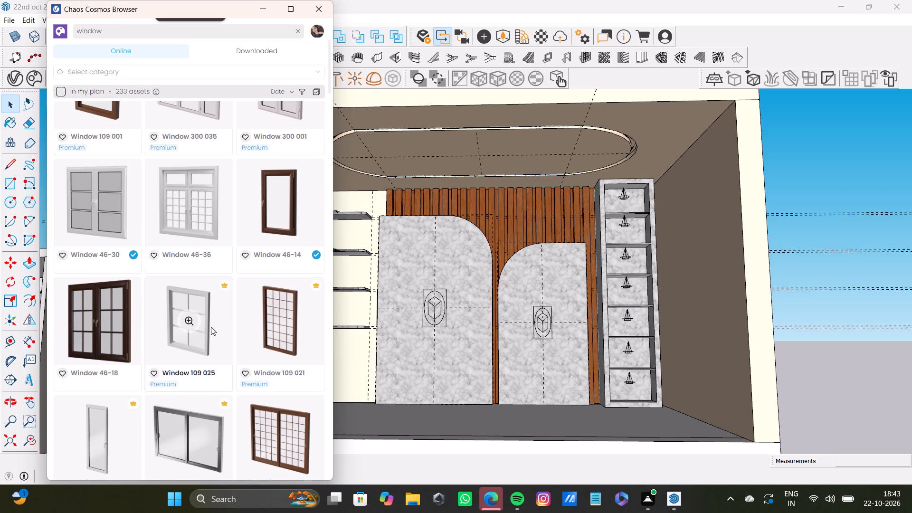
pyautogui.scroll(-8, 211, 327)
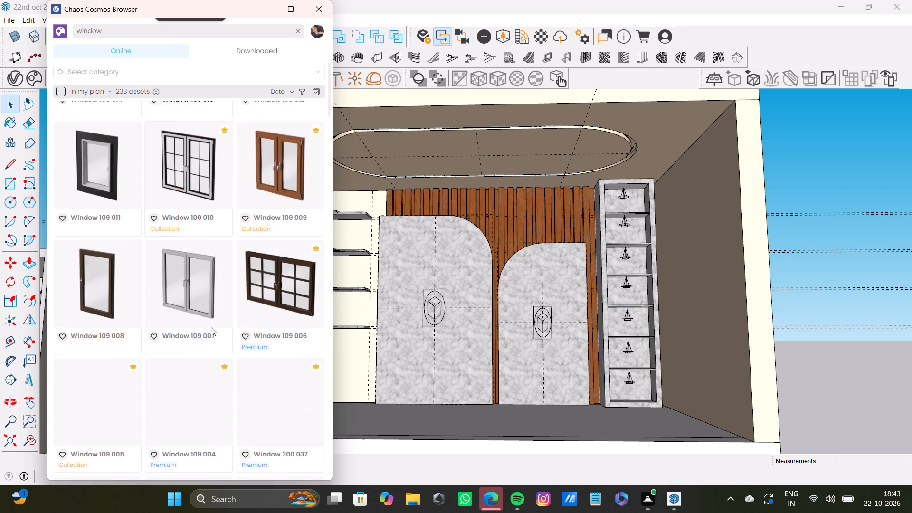
pyautogui.scroll(-13, 211, 327)
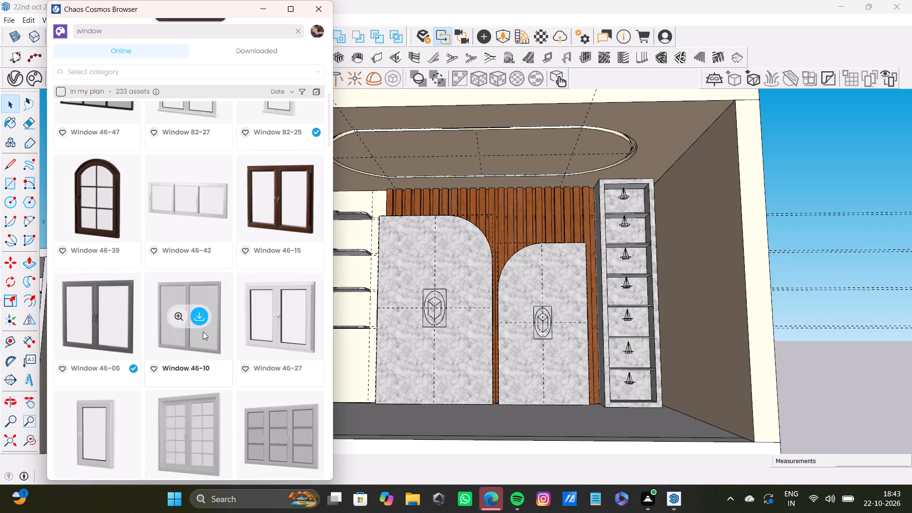
pyautogui.scroll(-8, 203, 332)
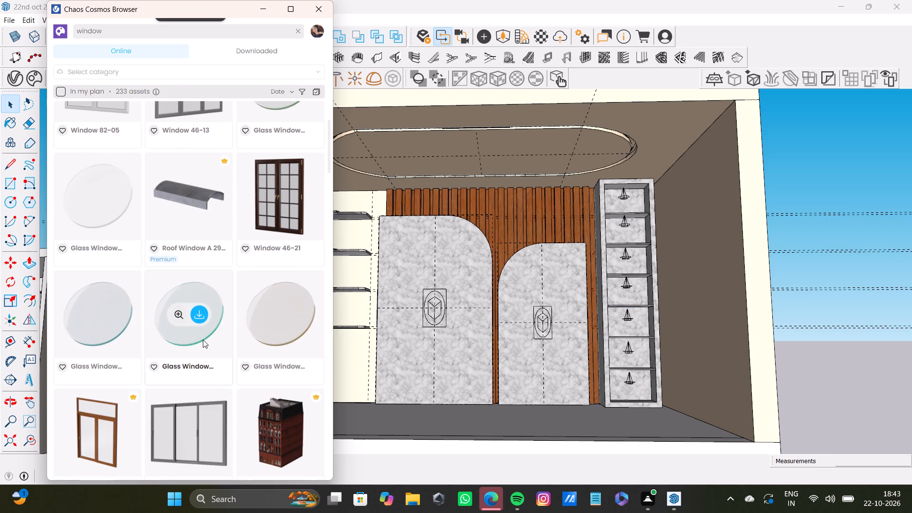
pyautogui.scroll(-7, 222, 368)
pyautogui.scroll(-12, 266, 372)
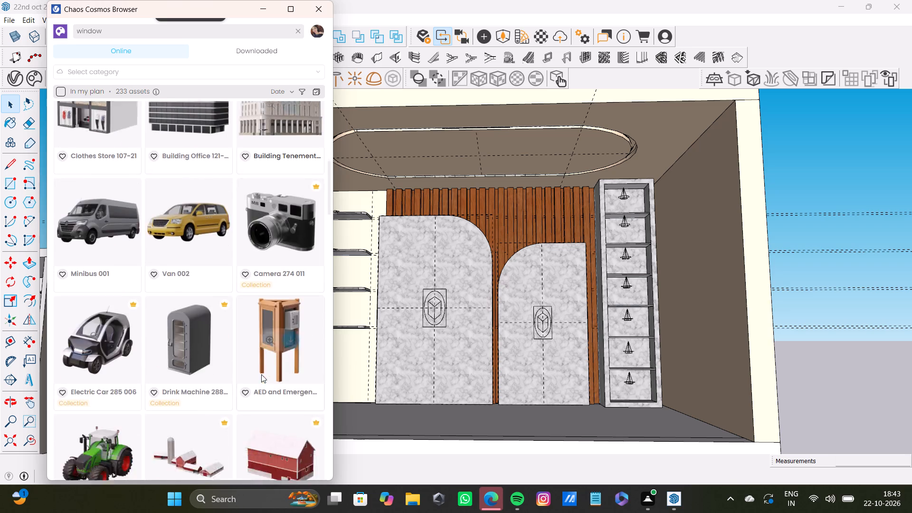
pyautogui.scroll(-16, 260, 372)
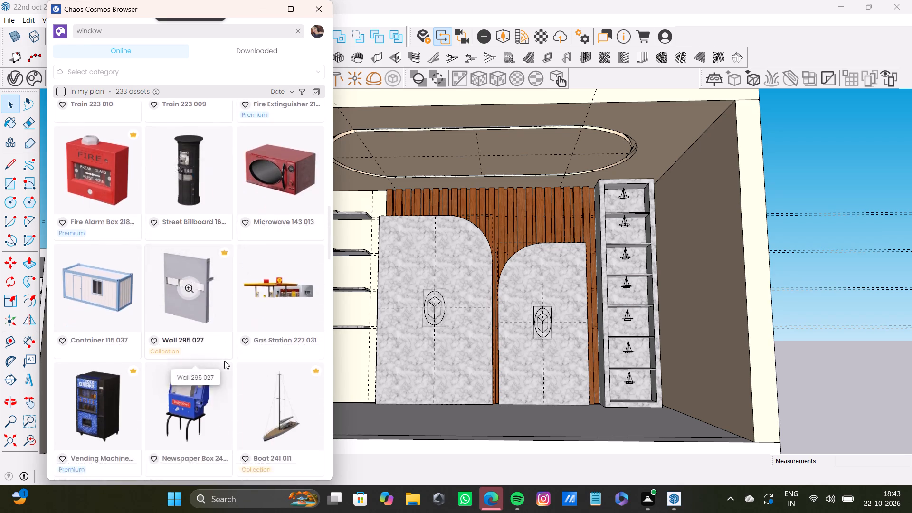
pyautogui.scroll(-20, 224, 361)
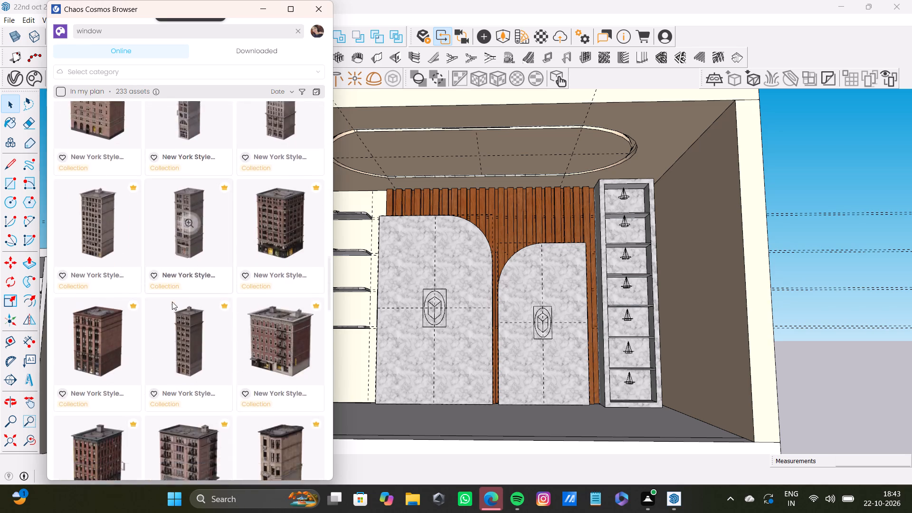
pyautogui.scroll(-20, 172, 302)
pyautogui.scroll(-4, 172, 302)
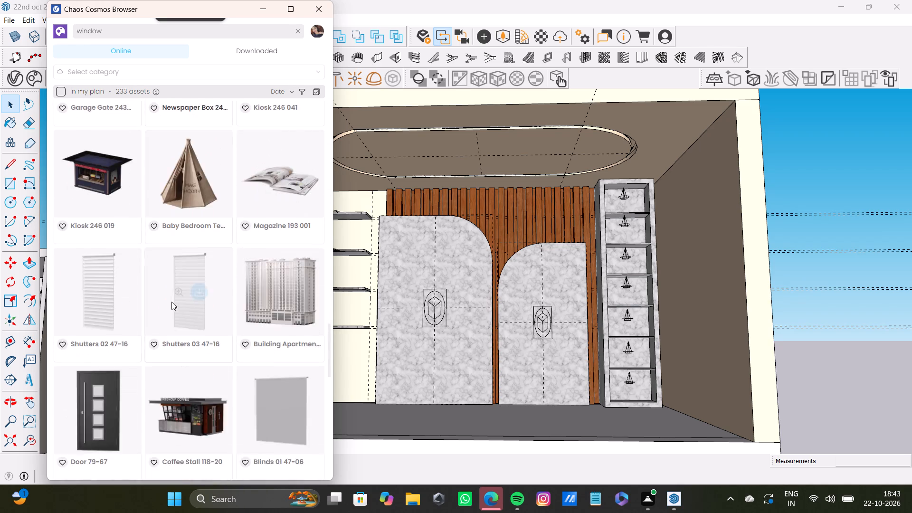
pyautogui.scroll(-5, 171, 302)
pyautogui.scroll(7, 170, 302)
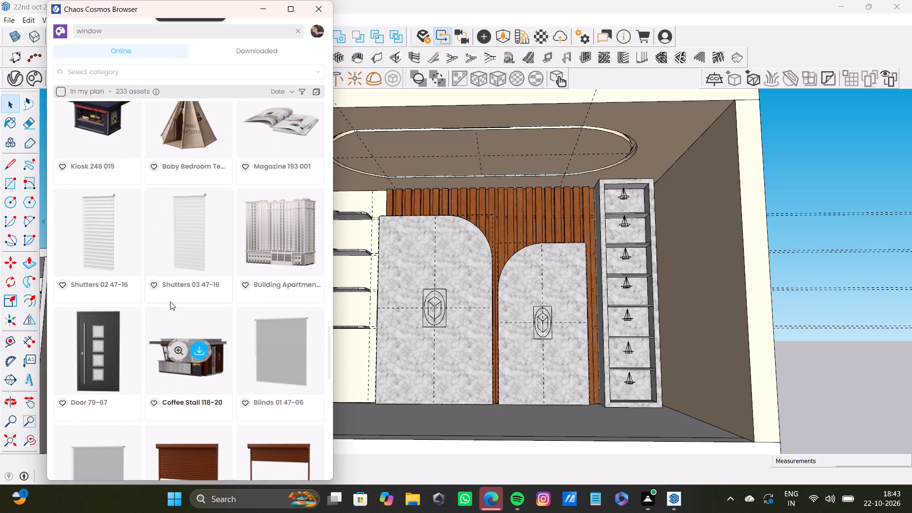
pyautogui.scroll(7, 170, 302)
pyautogui.scroll(-9, 170, 302)
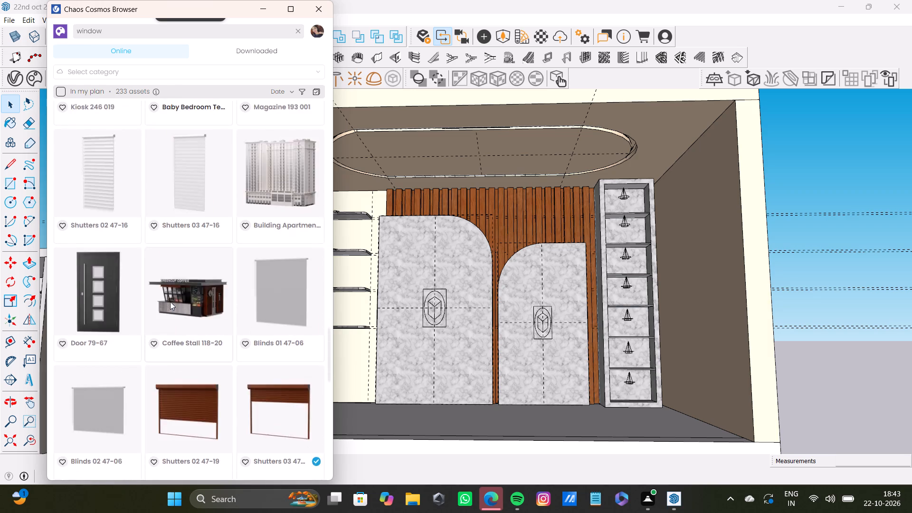
pyautogui.scroll(-18, 170, 302)
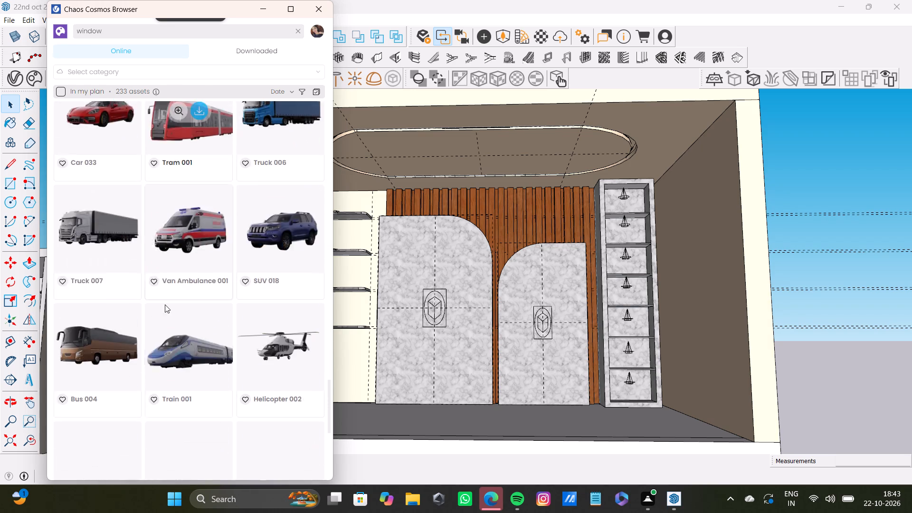
pyautogui.scroll(-3, 165, 304)
pyautogui.scroll(-18, 159, 310)
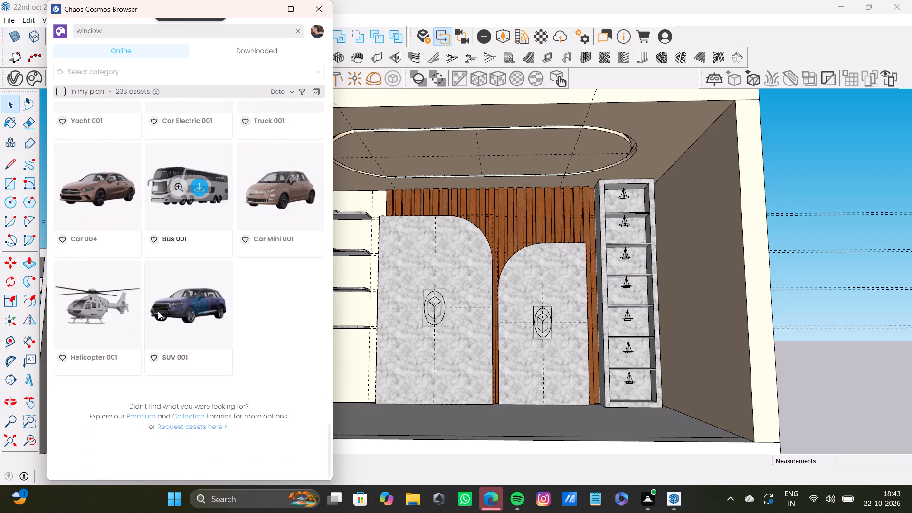
pyautogui.scroll(-2, 158, 311)
pyautogui.click(247, 46)
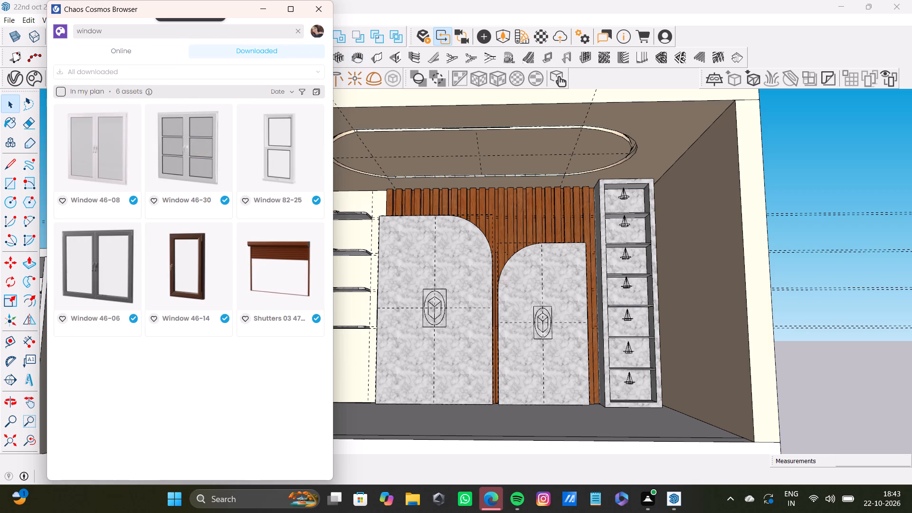
pyautogui.click(311, 9)
# Import the four-panel wooden window model "Window (2)" from the Downloads folder.
pyautogui.click(12, 20)
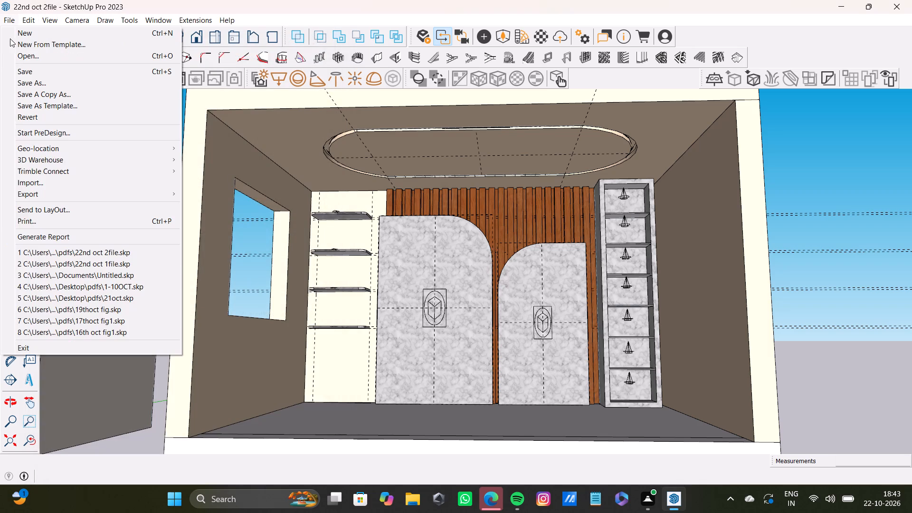
pyautogui.click(43, 186)
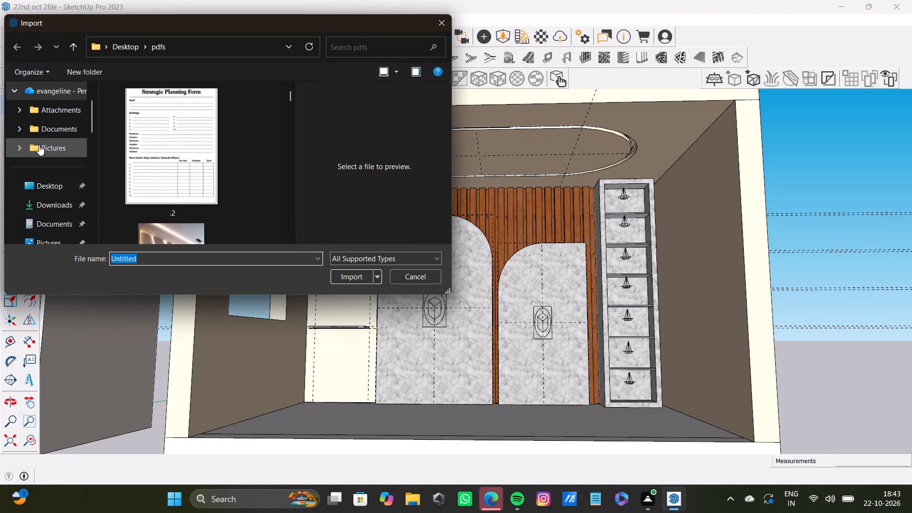
pyautogui.click(50, 211)
pyautogui.scroll(-5, 202, 127)
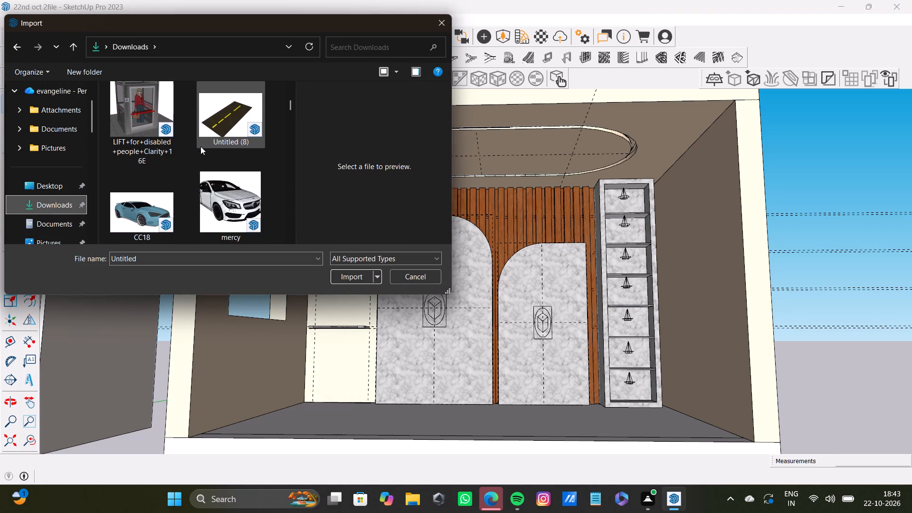
pyautogui.scroll(-4, 200, 146)
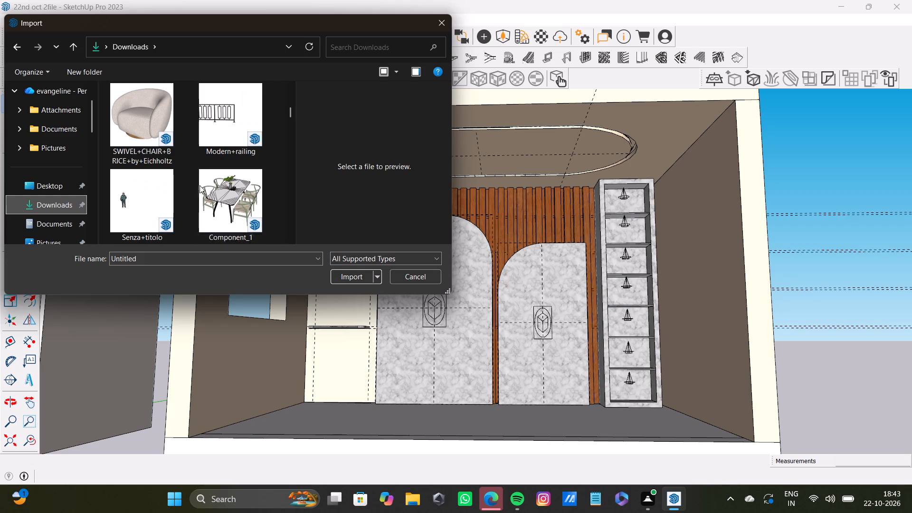
pyautogui.scroll(-1, 206, 190)
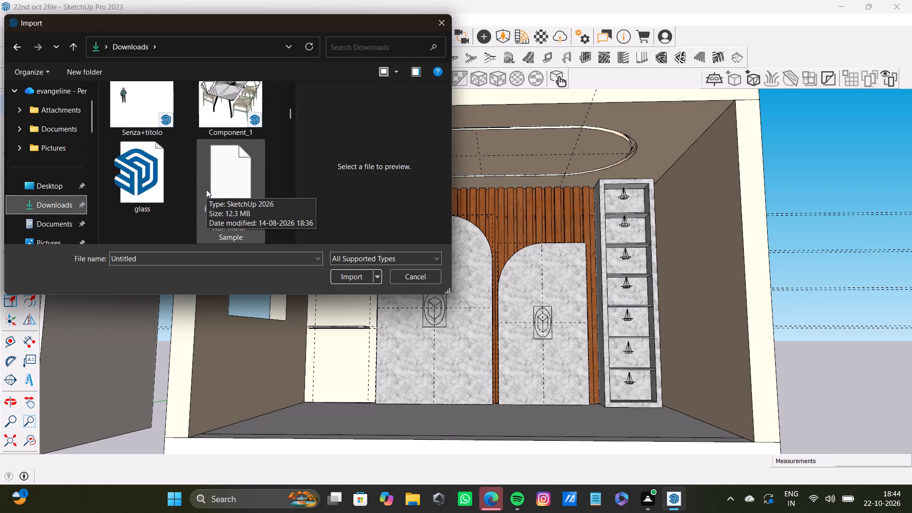
pyautogui.scroll(-3, 205, 190)
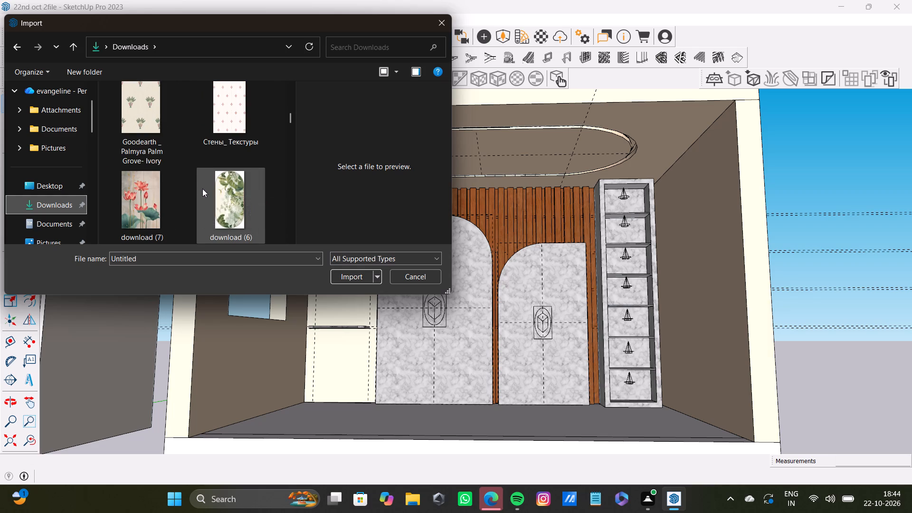
pyautogui.scroll(-2, 202, 189)
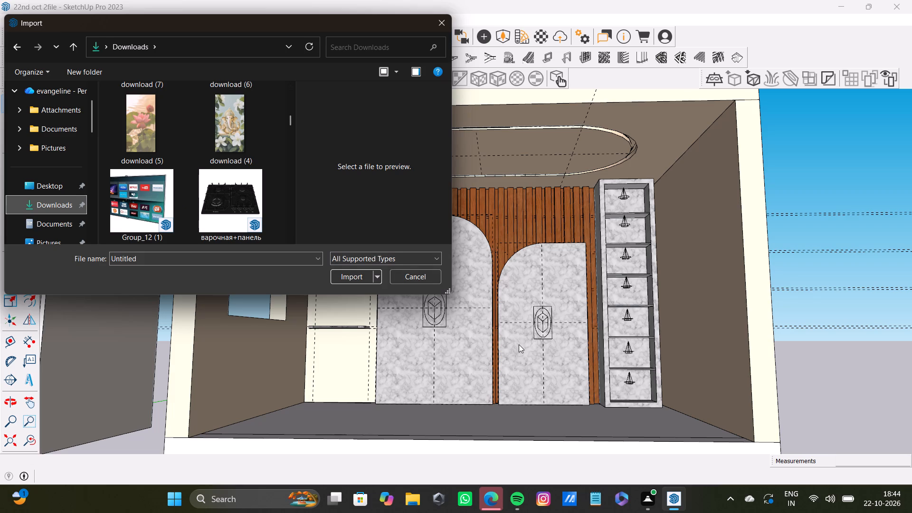
pyautogui.scroll(-2, 146, 161)
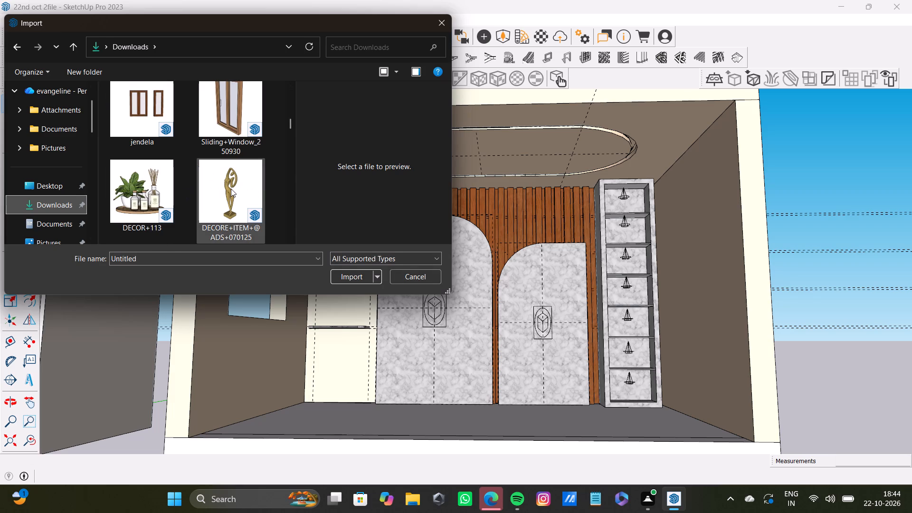
pyautogui.scroll(-3, 231, 188)
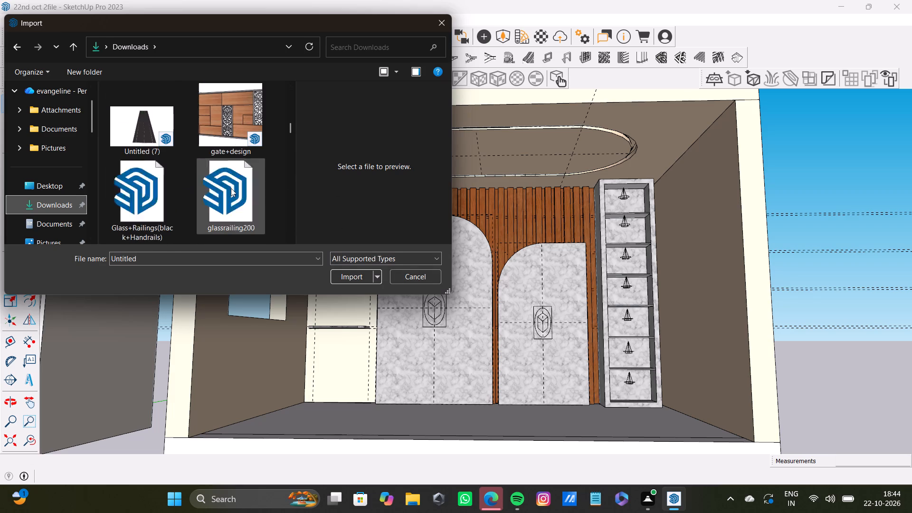
pyautogui.scroll(-8, 231, 188)
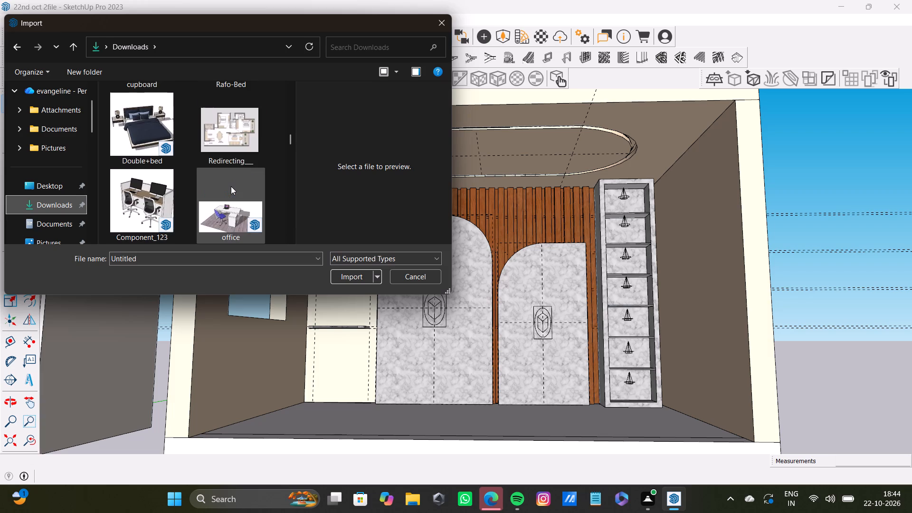
pyautogui.scroll(-13, 231, 181)
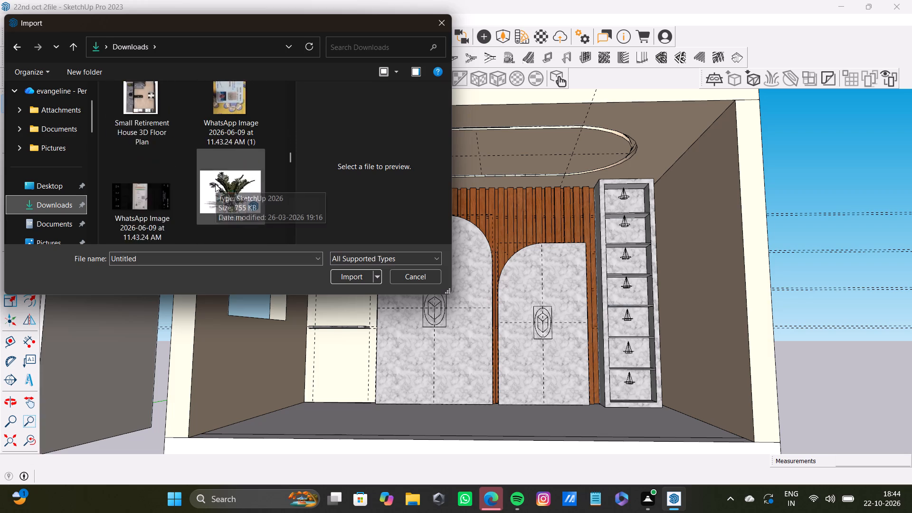
pyautogui.scroll(-6, 215, 184)
pyautogui.scroll(3, 214, 186)
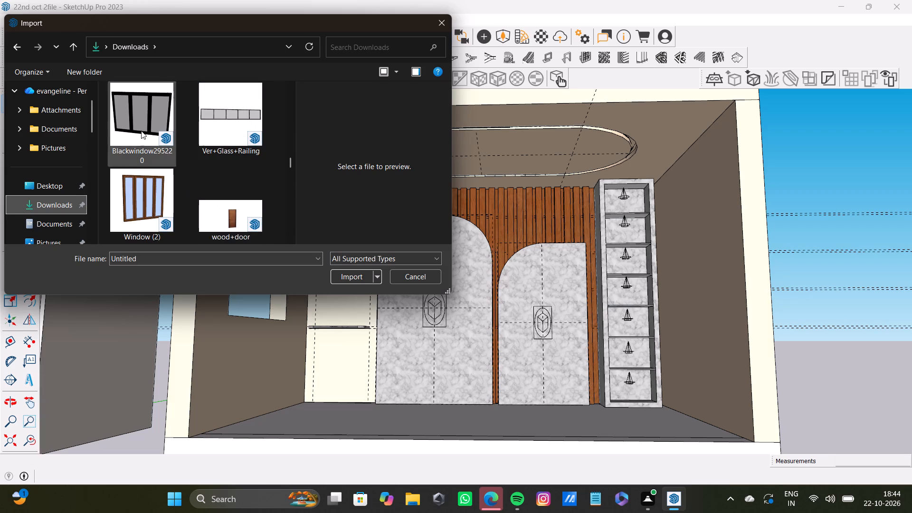
pyautogui.scroll(-1, 231, 171)
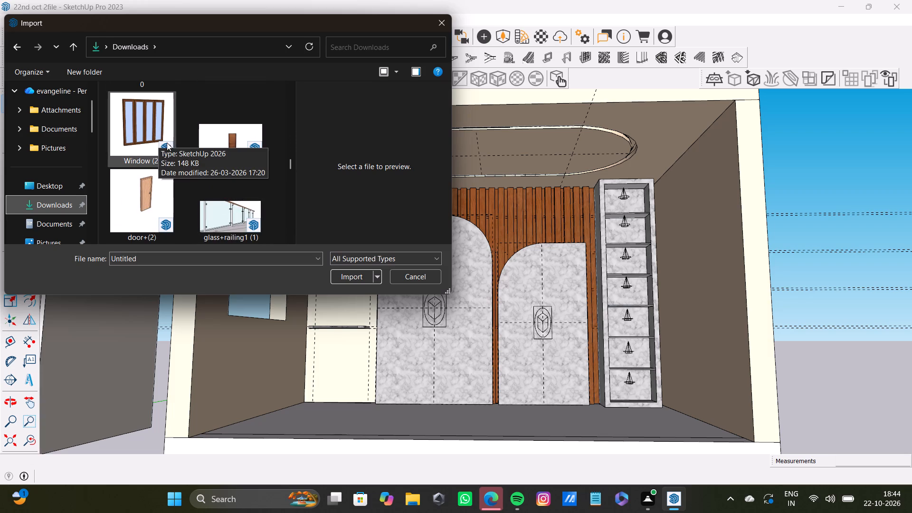
pyautogui.scroll(-1, 171, 188)
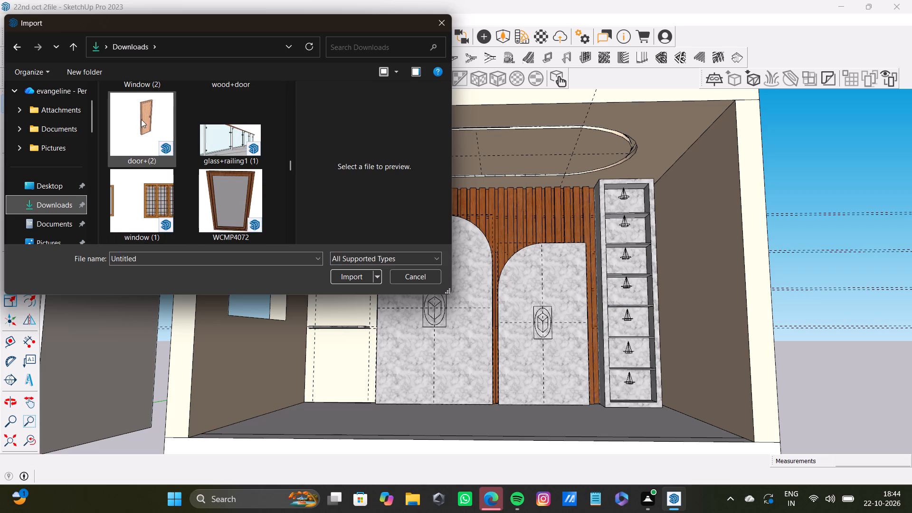
pyautogui.scroll(1, 145, 155)
pyautogui.click(145, 126)
pyautogui.click(360, 277)
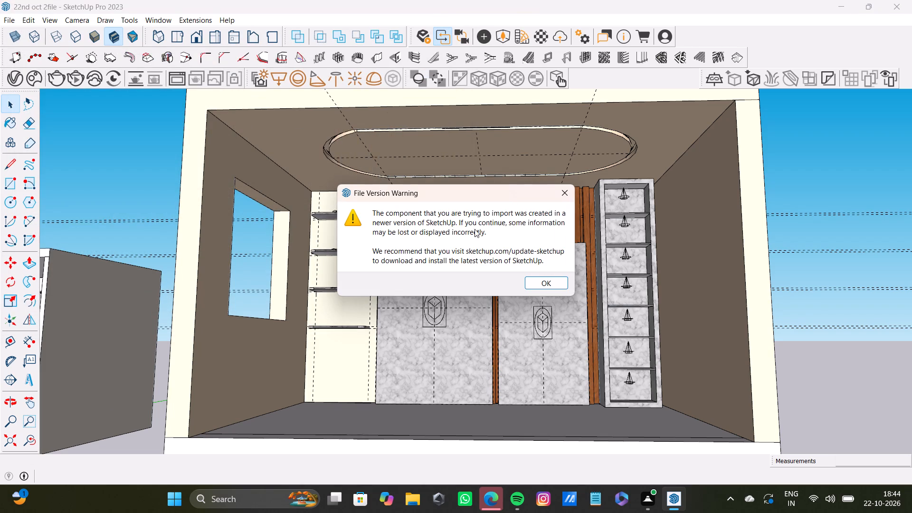
pyautogui.click(547, 288)
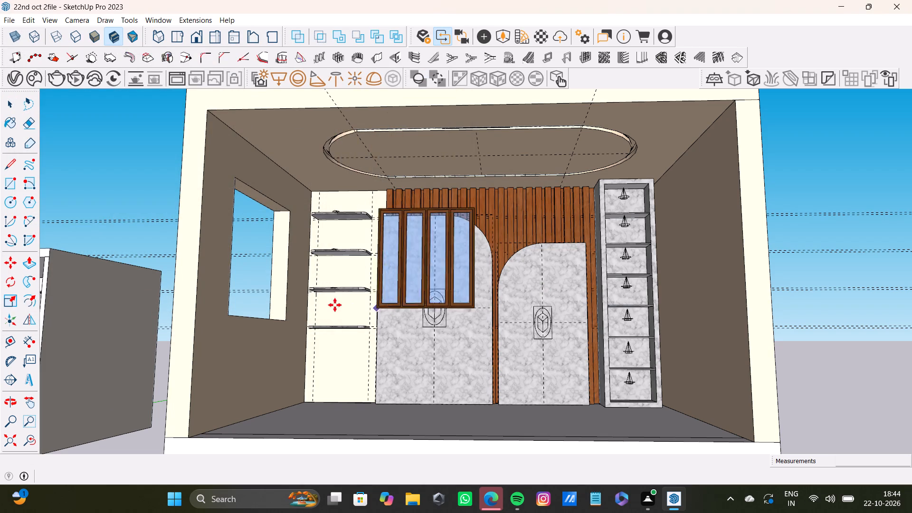
# Place the imported window in the open space outside the room, beside its outer side wall.
pyautogui.scroll(-3, 689, 365)
pyautogui.keyDown('shift'); pyautogui.moveTo(677, 357); pyautogui.dragTo(324, 340, button='middle'); pyautogui.keyUp('shift')
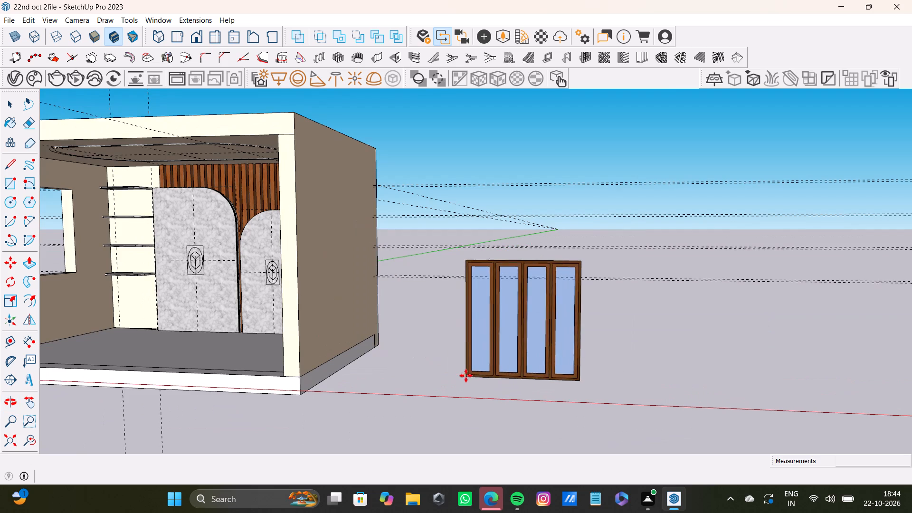
pyautogui.click(466, 376)
pyautogui.press('space')
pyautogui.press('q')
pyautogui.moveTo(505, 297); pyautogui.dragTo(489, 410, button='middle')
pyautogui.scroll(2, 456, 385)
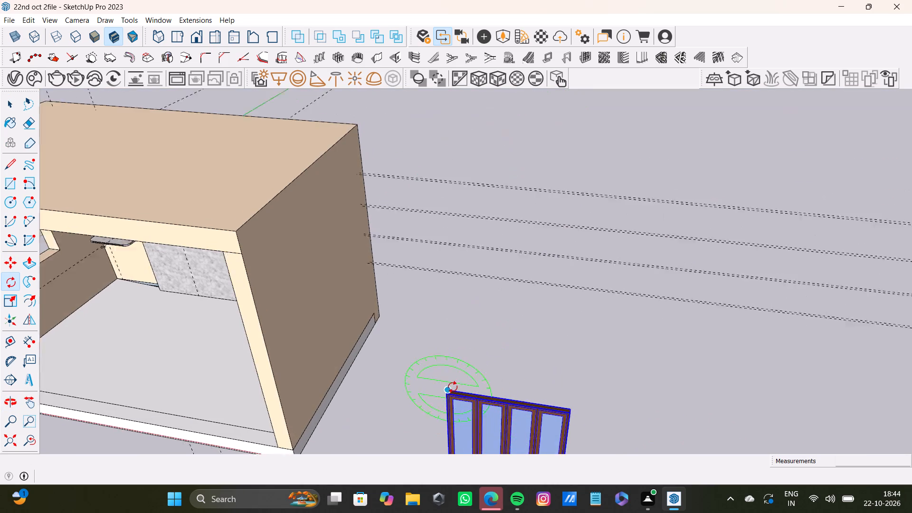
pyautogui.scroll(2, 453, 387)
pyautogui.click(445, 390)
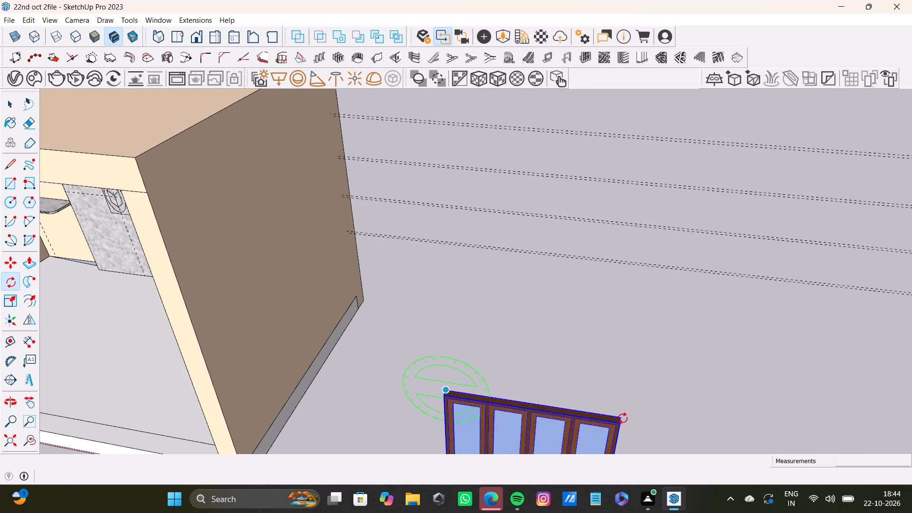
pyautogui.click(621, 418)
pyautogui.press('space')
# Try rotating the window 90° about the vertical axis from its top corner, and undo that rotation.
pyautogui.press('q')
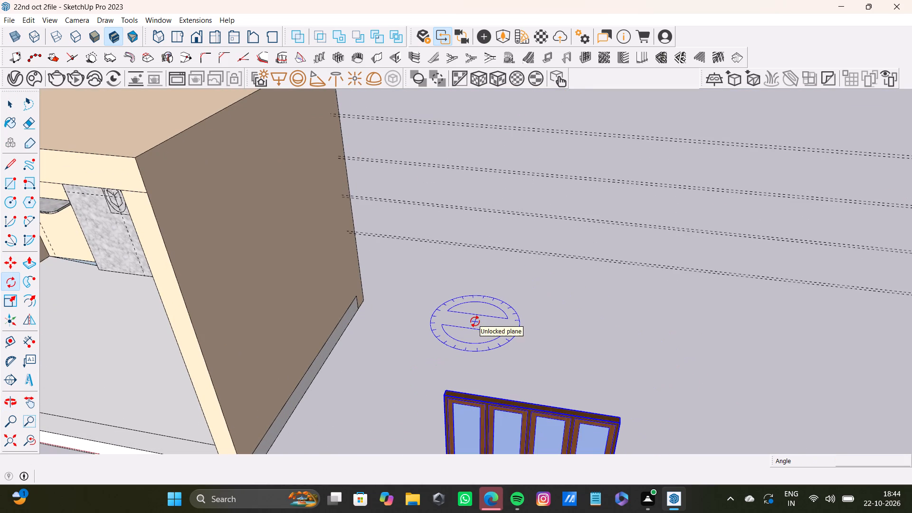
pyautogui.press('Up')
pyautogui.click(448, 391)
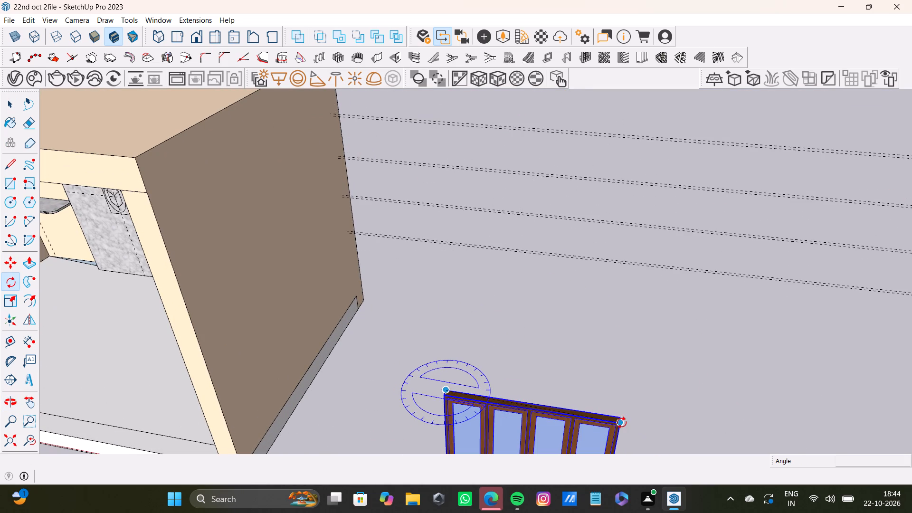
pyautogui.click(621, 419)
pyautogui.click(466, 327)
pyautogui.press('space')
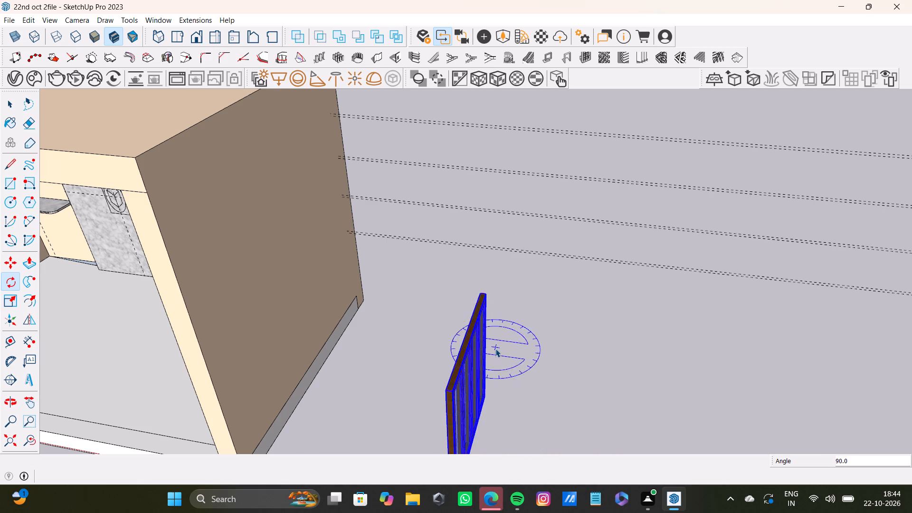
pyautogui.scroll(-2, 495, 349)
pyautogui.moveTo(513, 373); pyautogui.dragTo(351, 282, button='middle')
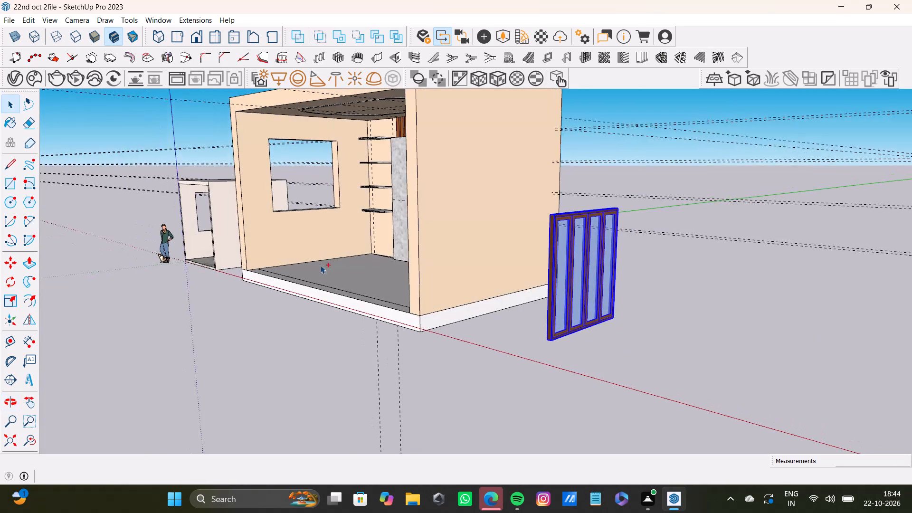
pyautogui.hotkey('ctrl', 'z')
# Rotate the window 90° about the vertical axis around its top corner to align it with the side wall.
pyautogui.moveTo(603, 321); pyautogui.dragTo(598, 346, button='middle')
pyautogui.press('q')
pyautogui.moveTo(558, 337); pyautogui.dragTo(583, 346, button='middle')
pyautogui.press('Up')
pyautogui.moveTo(596, 287); pyautogui.dragTo(549, 352, button='middle')
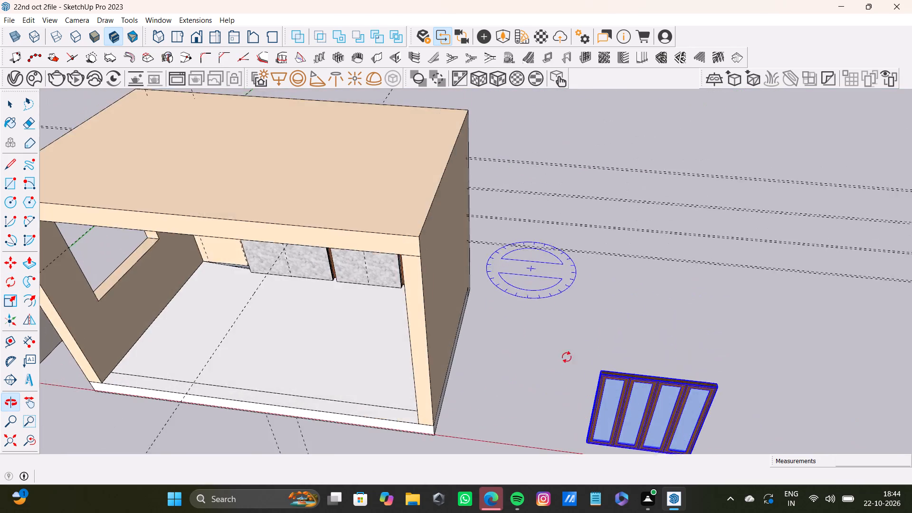
pyautogui.keyDown('shift'); pyautogui.scroll(4, 581, 355); pyautogui.keyUp('shift')
pyautogui.keyDown('shift'); pyautogui.moveTo(570, 336); pyautogui.dragTo(330, 264, button='middle'); pyautogui.keyUp('shift')
pyautogui.scroll(4, 393, 328)
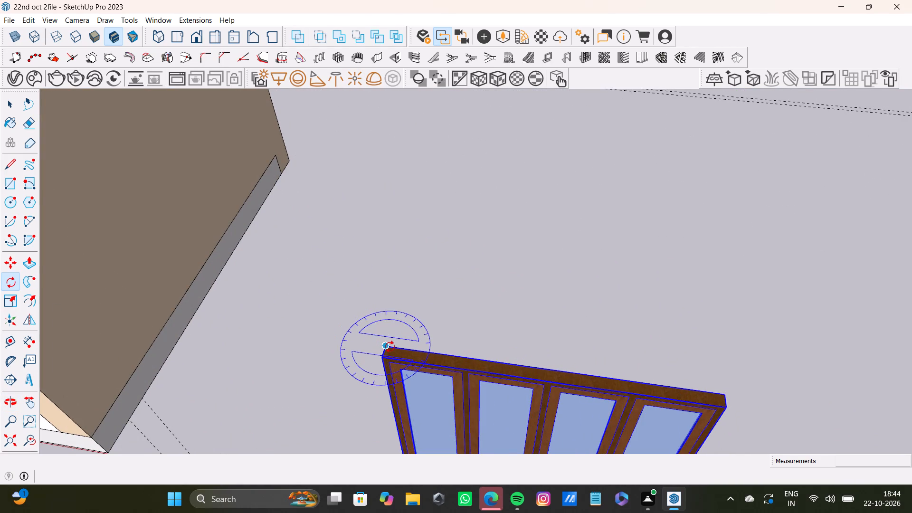
pyautogui.click(390, 346)
pyautogui.click(725, 394)
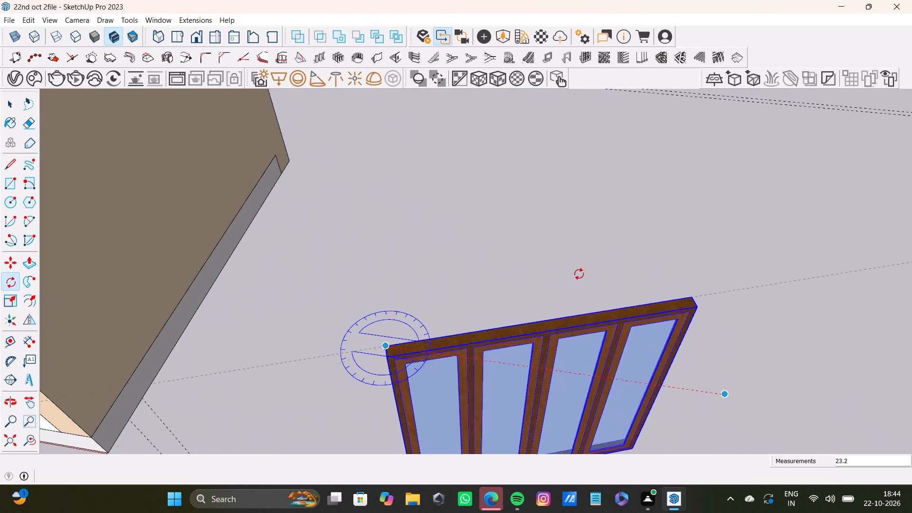
pyautogui.write('90')
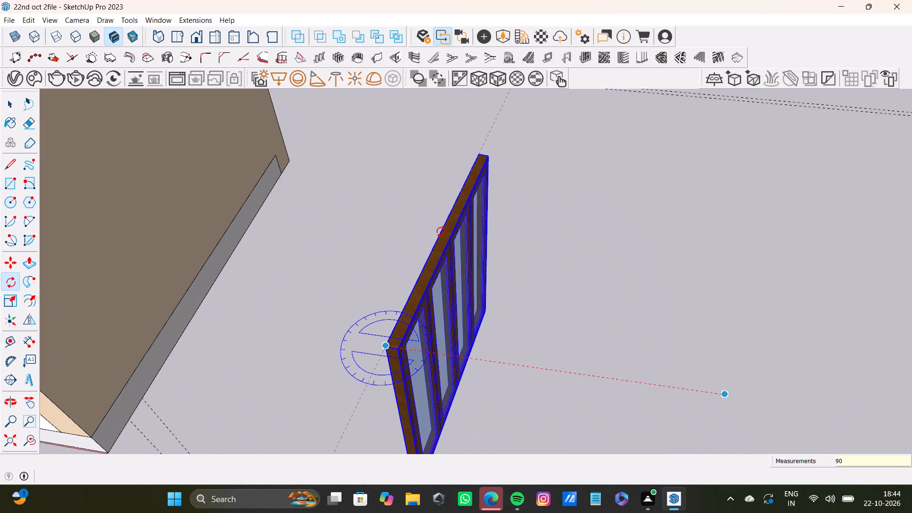
pyautogui.press('Return')
# Move the window by its bottom corner into the side wall opening, at the lower corner nearest the shelves.
pyautogui.moveTo(508, 342); pyautogui.dragTo(314, 292, button='middle')
pyautogui.keyDown('shift'); pyautogui.moveTo(351, 280); pyautogui.dragTo(339, 333, button='middle'); pyautogui.keyUp('shift')
pyautogui.write(',M')
pyautogui.scroll(3, 357, 281)
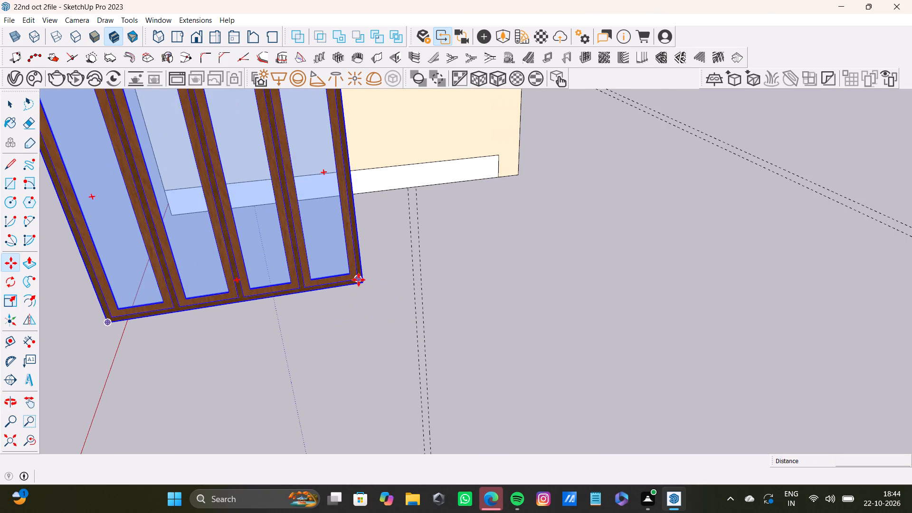
pyautogui.click(362, 283)
pyautogui.scroll(-4, 253, 275)
pyautogui.keyDown('shift'); pyautogui.moveTo(185, 264); pyautogui.dragTo(627, 355, button='middle'); pyautogui.keyUp('shift')
pyautogui.scroll(3, 547, 239)
pyautogui.keyDown('shift'); pyautogui.moveTo(551, 225); pyautogui.dragTo(656, 490, button='middle'); pyautogui.keyUp('shift')
pyautogui.scroll(12, 648, 402)
pyautogui.moveTo(620, 201); pyautogui.dragTo(604, 289, button='middle')
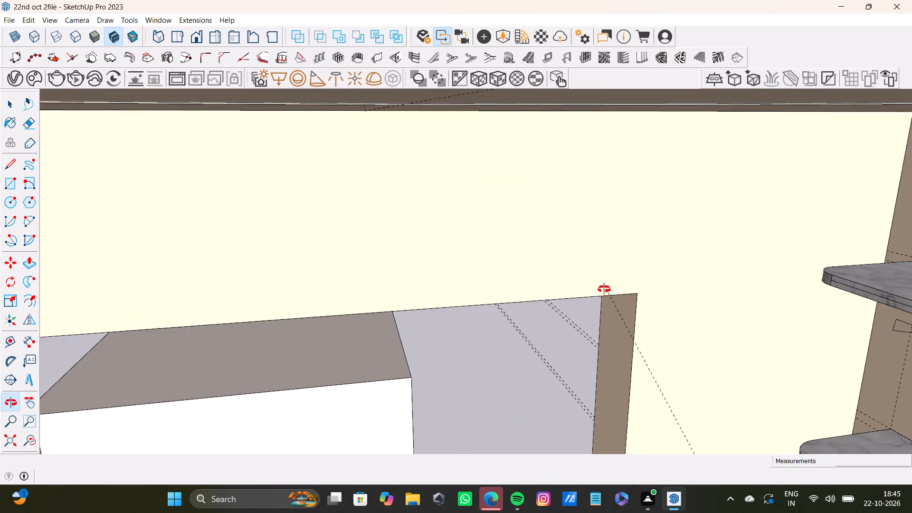
pyautogui.moveTo(604, 289); pyautogui.dragTo(602, 289, button='middle')
pyautogui.scroll(-2, 570, 373)
pyautogui.keyDown('shift'); pyautogui.moveTo(570, 419); pyautogui.dragTo(571, 231, button='middle'); pyautogui.keyUp('shift')
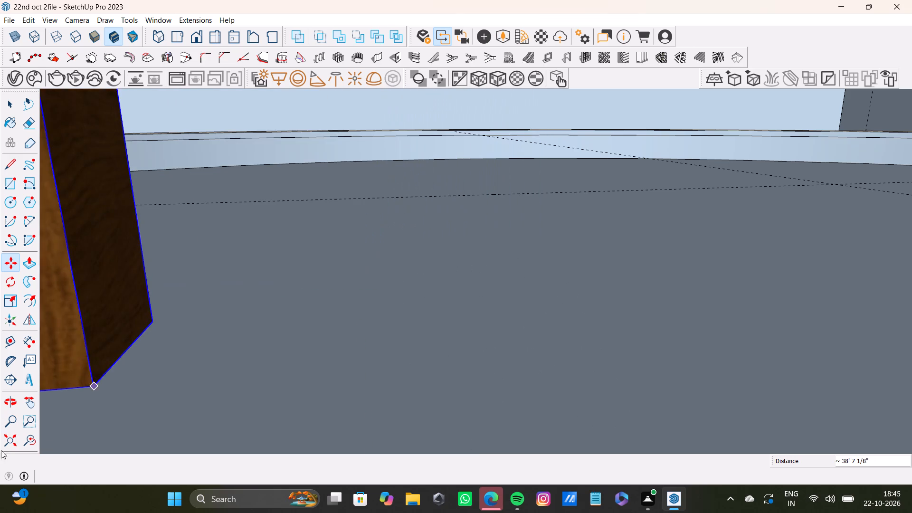
pyautogui.click(8, 439)
pyautogui.moveTo(473, 284); pyautogui.dragTo(644, 329, button='middle')
pyautogui.scroll(6, 504, 332)
pyautogui.keyDown('shift'); pyautogui.moveTo(556, 258); pyautogui.dragTo(536, 294, button='middle'); pyautogui.keyUp('shift')
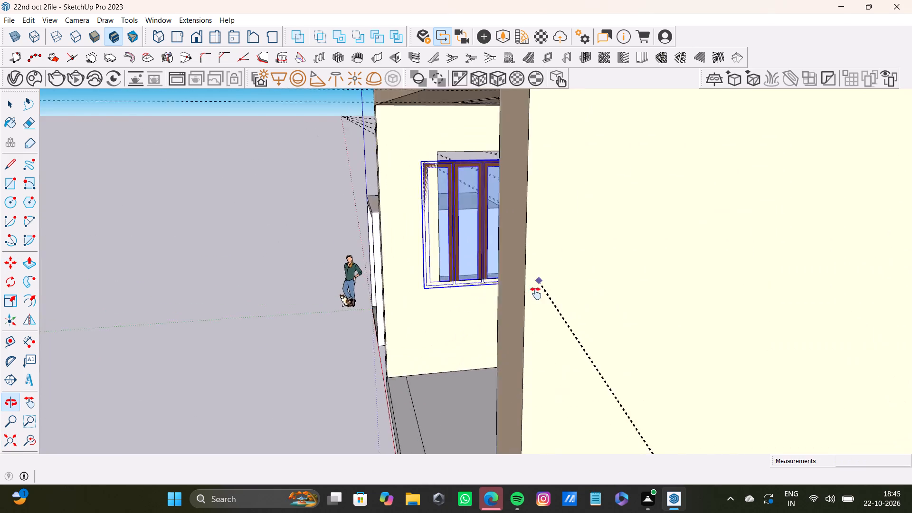
pyautogui.keyDown('shift'); pyautogui.moveTo(536, 294); pyautogui.dragTo(554, 279, button='middle'); pyautogui.keyUp('shift')
pyautogui.scroll(4, 558, 273)
pyautogui.moveTo(475, 306); pyautogui.dragTo(515, 307, button='middle')
pyautogui.scroll(7, 564, 301)
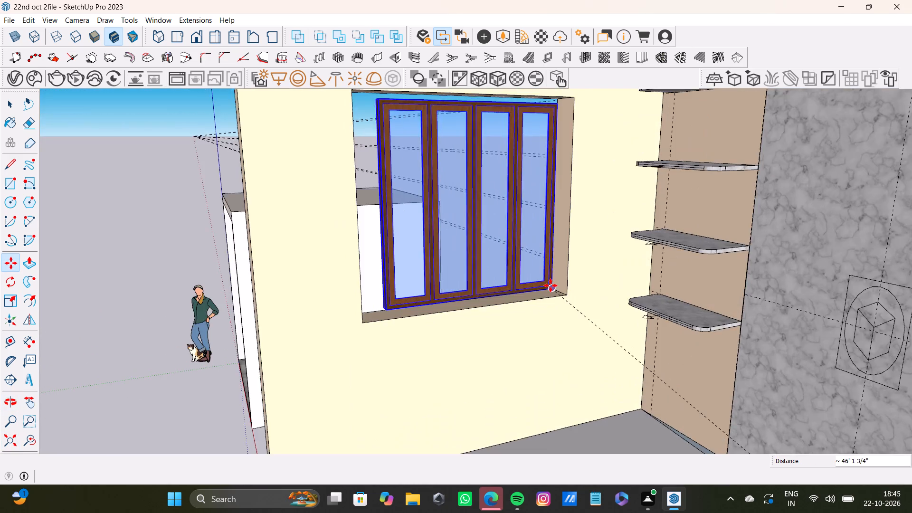
pyautogui.scroll(2, 551, 285)
pyautogui.click(560, 295)
pyautogui.press('space')
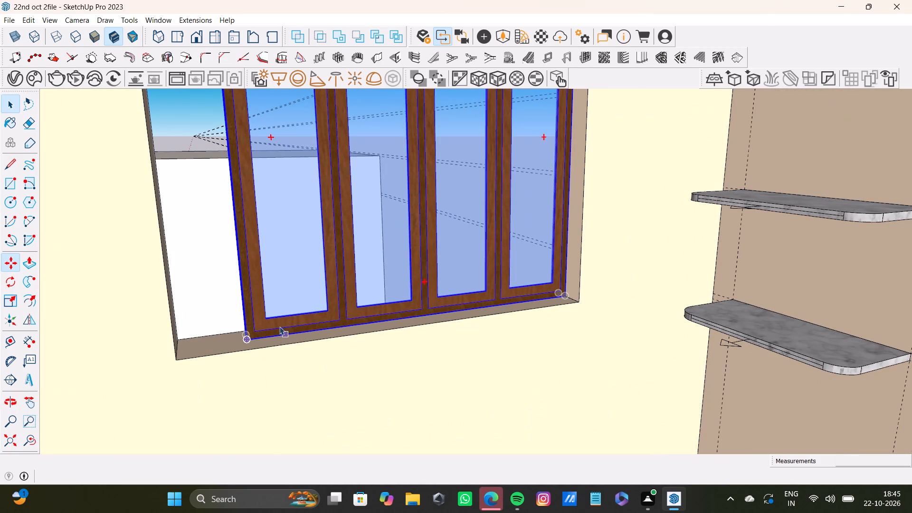
# Scale the window along the red axis by about 1.11 to span the width of the wall opening.
pyautogui.keyDown('shift'); pyautogui.moveTo(299, 273); pyautogui.dragTo(370, 394, button='middle'); pyautogui.keyUp('shift')
pyautogui.press('s')
pyautogui.keyDown('shift'); pyautogui.moveTo(366, 338); pyautogui.dragTo(385, 355, button='middle'); pyautogui.keyUp('shift')
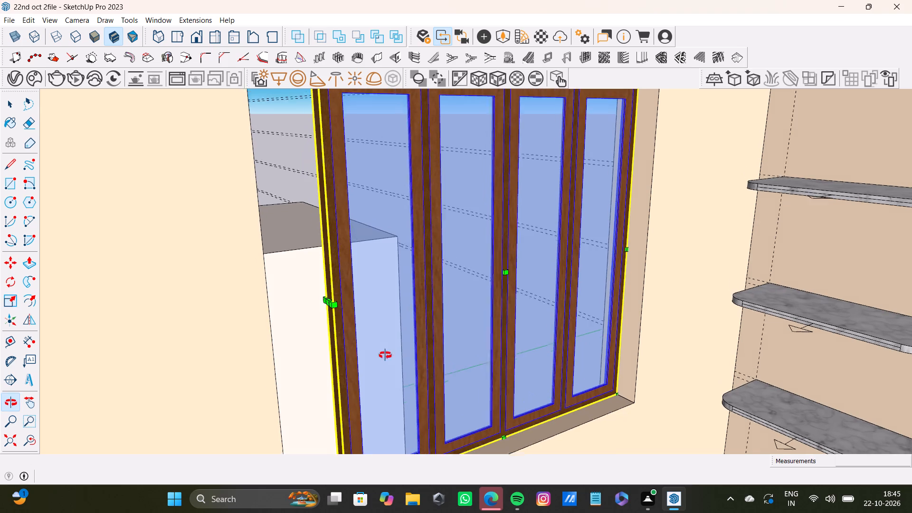
pyautogui.keyDown('shift'); pyautogui.moveTo(385, 355); pyautogui.dragTo(414, 355, button='middle'); pyautogui.keyUp('shift')
pyautogui.moveTo(405, 306); pyautogui.dragTo(362, 313)
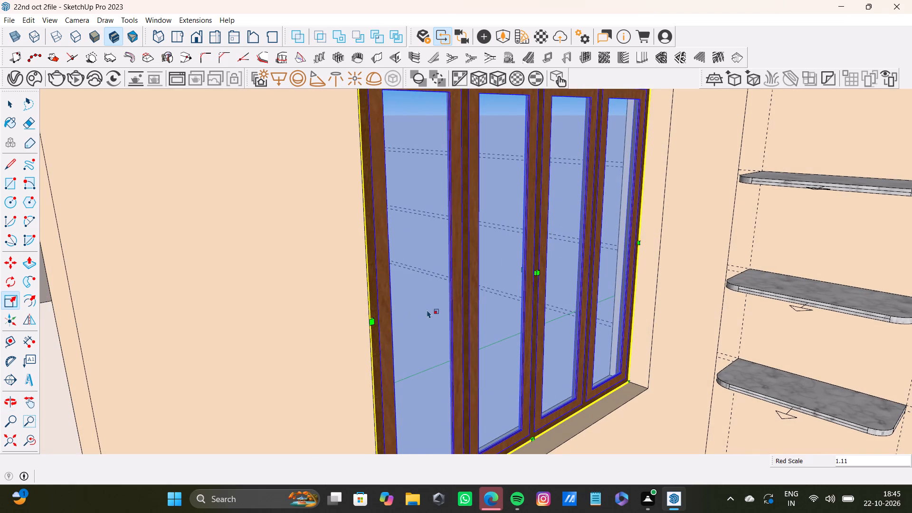
# Scale the window upward along the blue axis by about 1.04 to reach the top of the wall opening.
pyautogui.keyDown('shift'); pyautogui.moveTo(456, 304); pyautogui.dragTo(448, 347, button='middle'); pyautogui.keyUp('shift')
pyautogui.scroll(3, 547, 90)
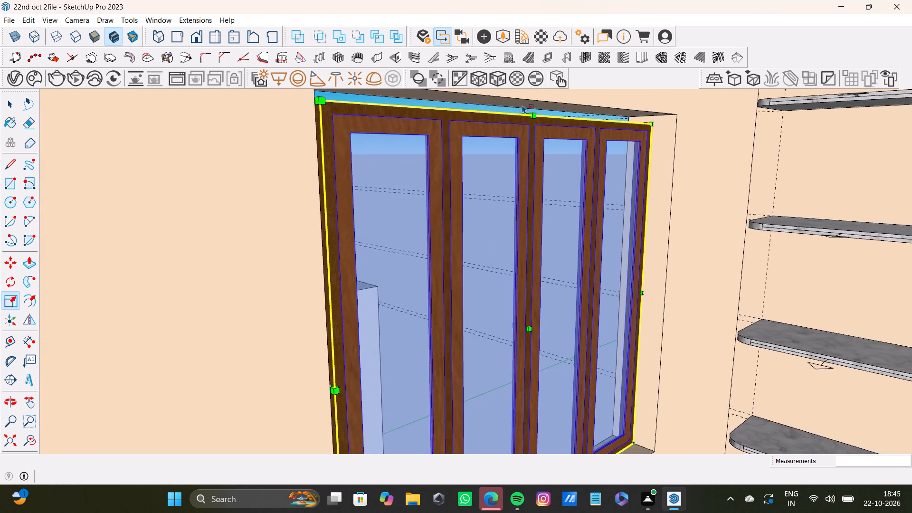
pyautogui.scroll(5, 522, 105)
pyautogui.keyDown('shift'); pyautogui.moveTo(524, 123); pyautogui.dragTo(508, 162, button='middle'); pyautogui.keyUp('shift')
pyautogui.moveTo(513, 158); pyautogui.dragTo(513, 154)
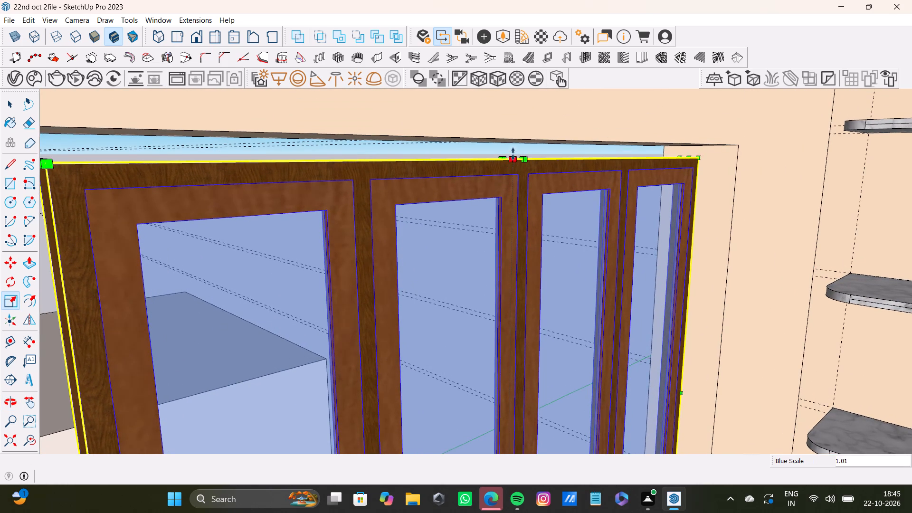
pyautogui.moveTo(513, 154); pyautogui.dragTo(506, 131)
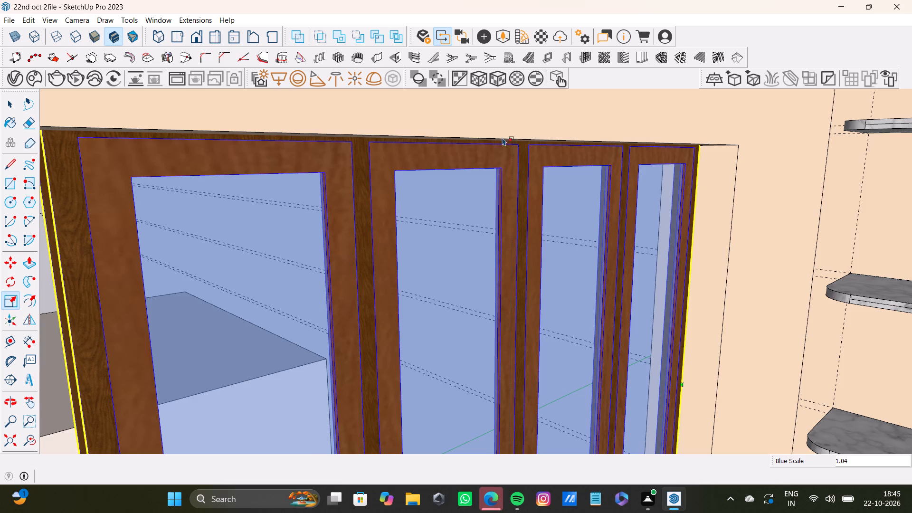
pyautogui.scroll(-9, 506, 193)
pyautogui.keyDown('shift'); pyautogui.moveTo(514, 279); pyautogui.dragTo(510, 200, button='middle'); pyautogui.keyUp('shift')
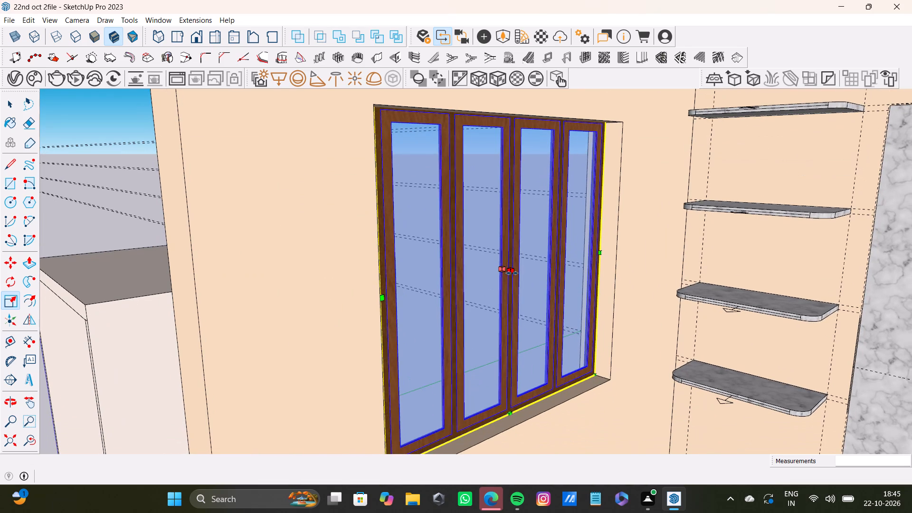
pyautogui.moveTo(512, 273); pyautogui.dragTo(519, 281)
pyautogui.scroll(-11, 508, 282)
pyautogui.moveTo(503, 307); pyautogui.dragTo(604, 311, button='middle')
pyautogui.press('space')
# Select the larger room's floor faces and the slab's front face, and paint them with Concrete Tile from the Tile materials.
pyautogui.scroll(-4, 599, 316)
pyautogui.keyDown('shift'); pyautogui.moveTo(595, 322); pyautogui.dragTo(513, 202, button='middle'); pyautogui.keyUp('shift')
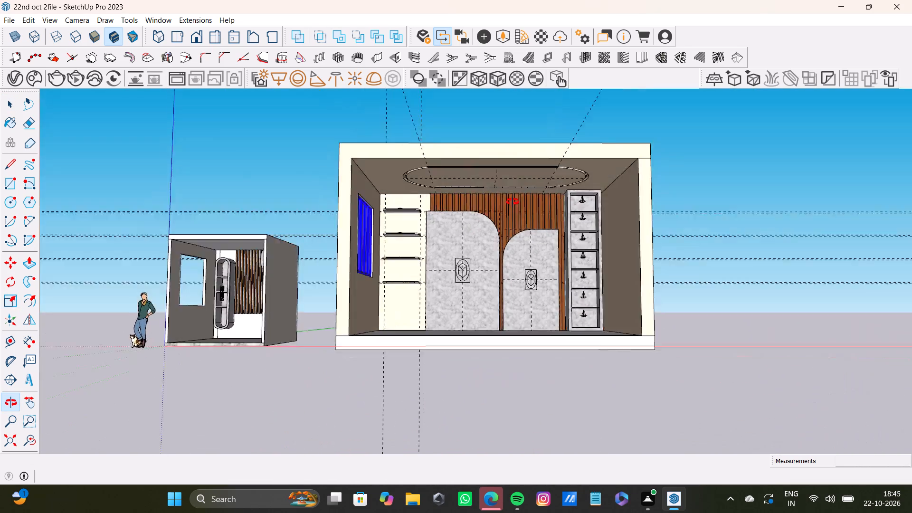
pyautogui.keyDown('shift'); pyautogui.moveTo(513, 202); pyautogui.dragTo(466, 343, button='middle'); pyautogui.keyUp('shift')
pyautogui.press('space')
pyautogui.click(450, 327)
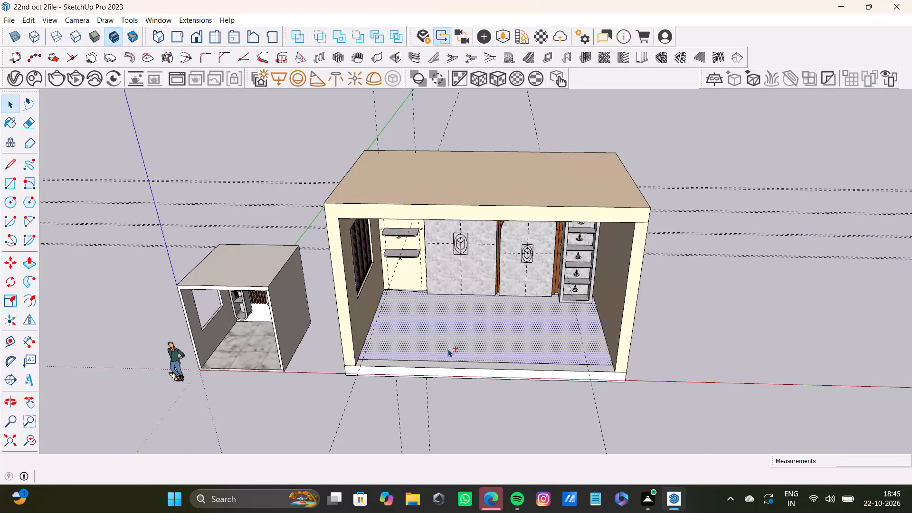
pyautogui.keyDown('shift'); pyautogui.click(436, 367); pyautogui.keyUp('shift')
pyautogui.keyDown('shift'); pyautogui.click(440, 371); pyautogui.keyUp('shift')
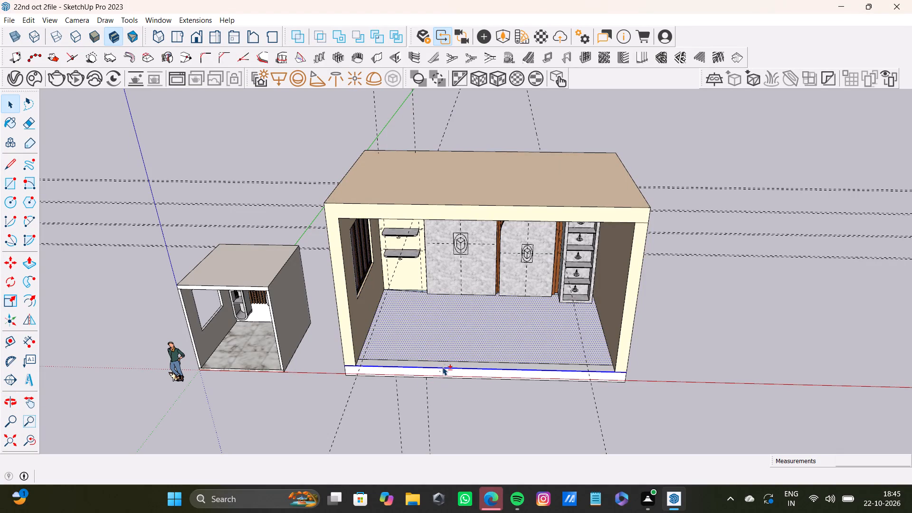
pyautogui.keyDown('shift'); pyautogui.click(445, 362); pyautogui.keyUp('shift')
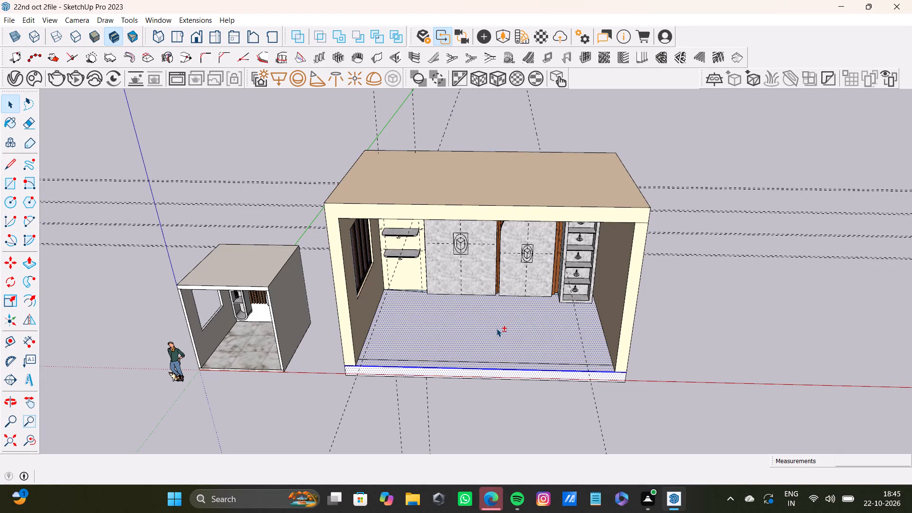
pyautogui.keyDown('shift'); pyautogui.click(6, 120); pyautogui.keyUp('shift')
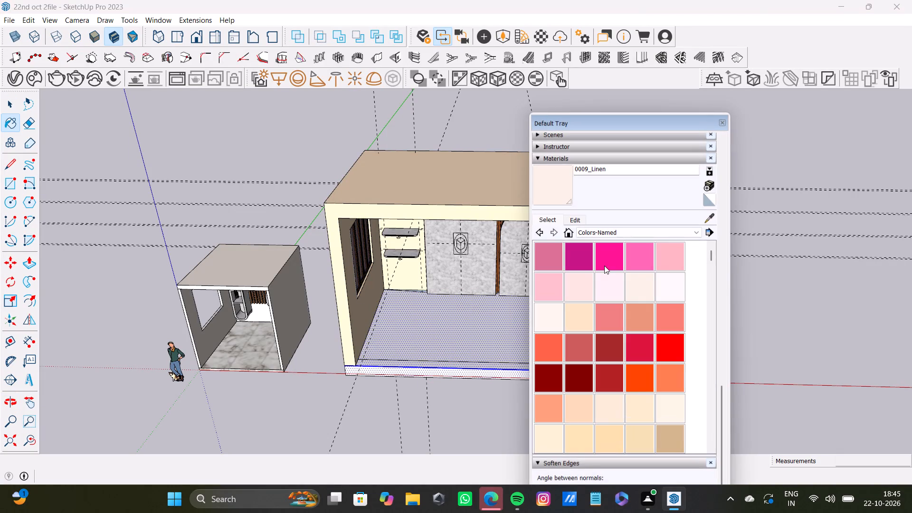
pyautogui.keyDown('shift'); pyautogui.click(586, 229); pyautogui.keyUp('shift')
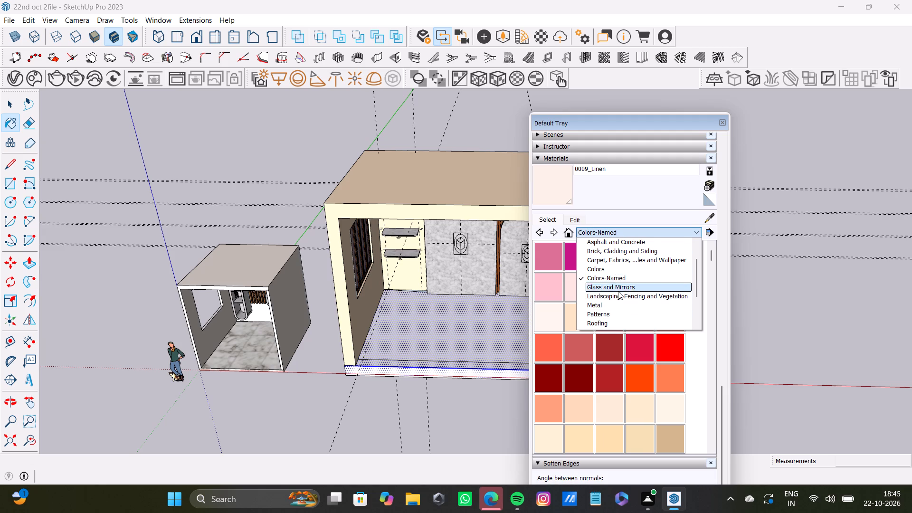
pyautogui.keyDown('shift'); pyautogui.scroll(-2, 618, 291); pyautogui.keyUp('shift')
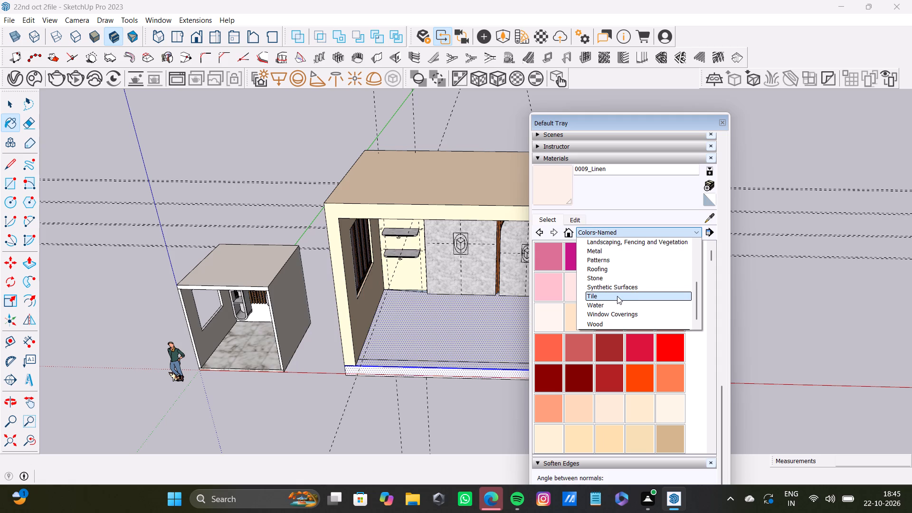
pyautogui.keyDown('shift'); pyautogui.click(617, 296); pyautogui.keyUp('shift')
pyautogui.keyDown('shift'); pyautogui.click(615, 263); pyautogui.keyUp('shift')
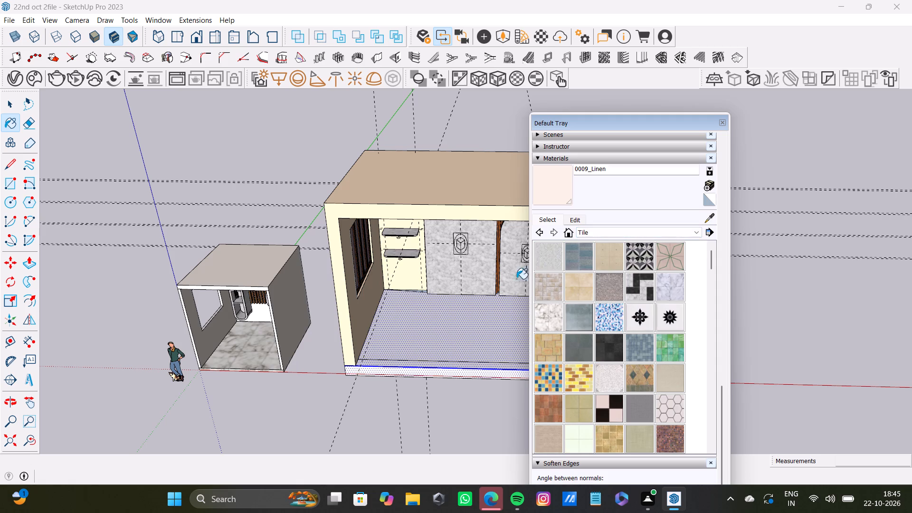
pyautogui.keyDown('shift'); pyautogui.click(466, 313); pyautogui.keyUp('shift')
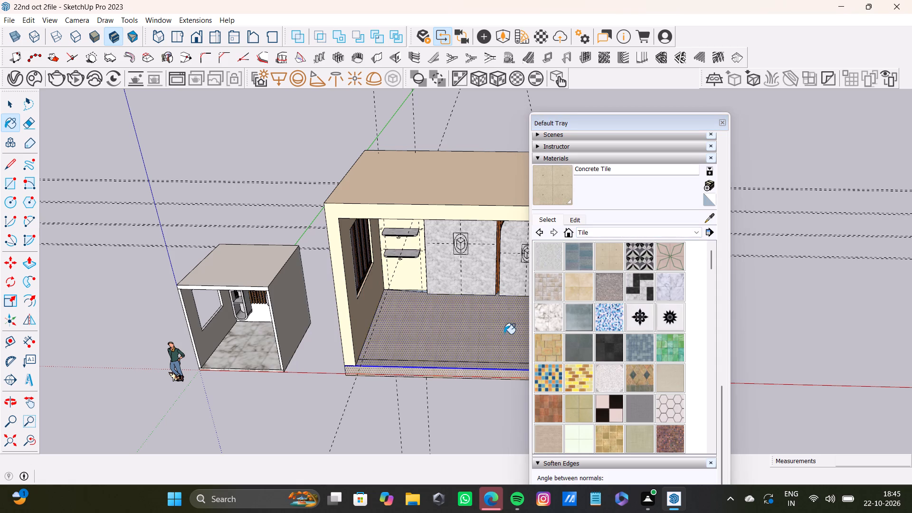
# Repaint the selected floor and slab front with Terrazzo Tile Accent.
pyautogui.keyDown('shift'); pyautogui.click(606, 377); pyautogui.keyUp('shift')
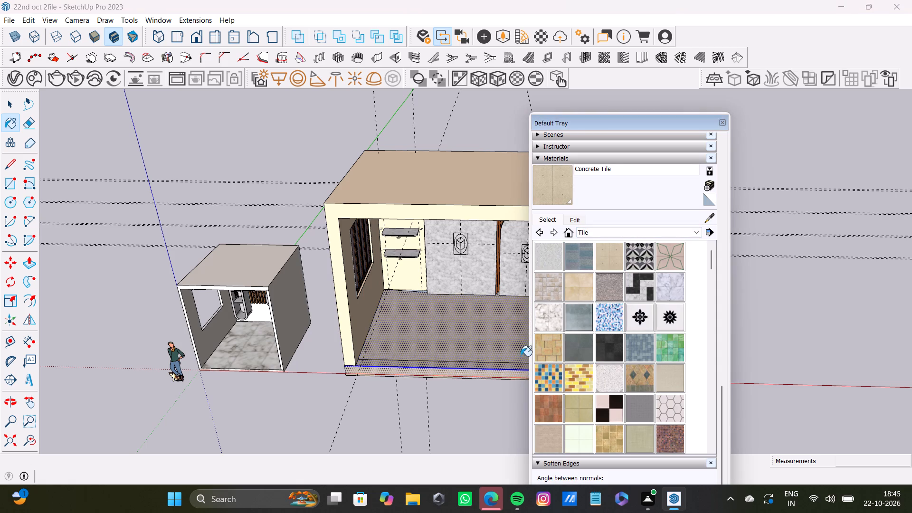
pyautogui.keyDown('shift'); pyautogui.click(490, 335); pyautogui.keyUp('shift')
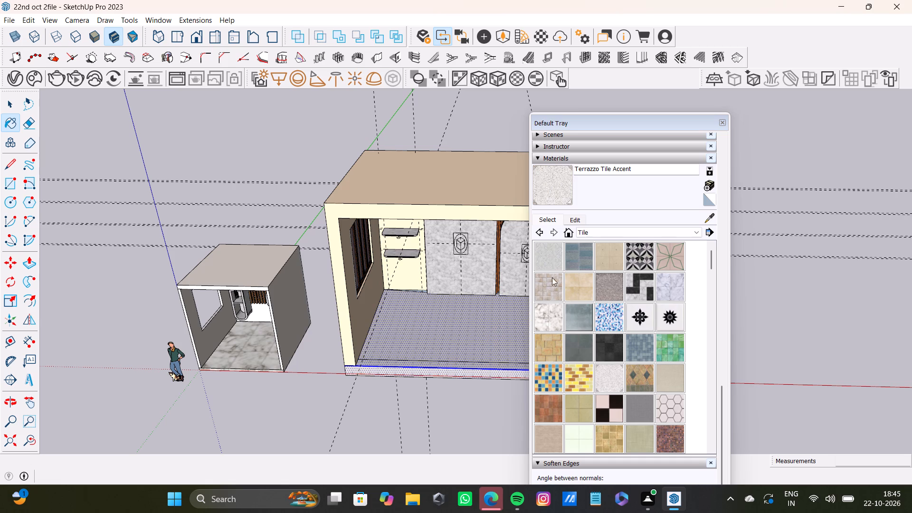
# Paint the selected floor and slab front with Marble Carrara Gold Floor Tile.
pyautogui.keyDown('shift'); pyautogui.click(545, 316); pyautogui.keyUp('shift')
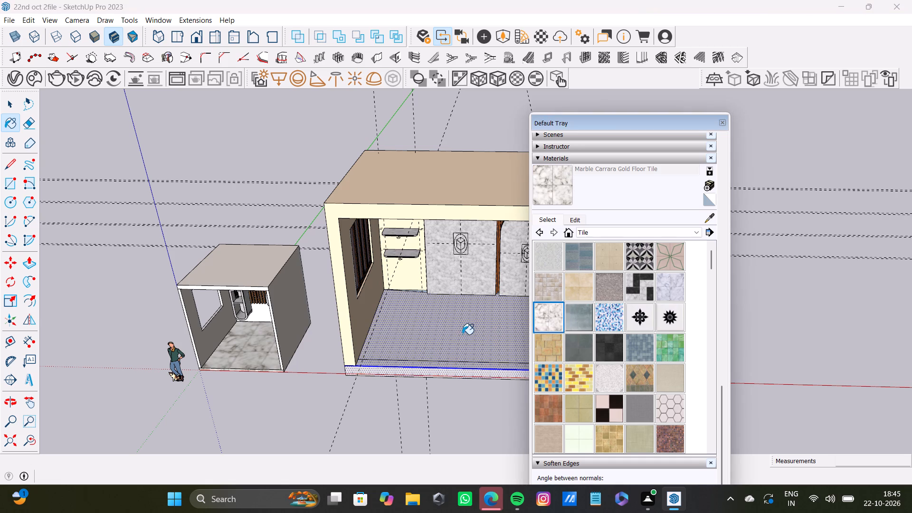
pyautogui.keyDown('shift'); pyautogui.click(462, 334); pyautogui.keyUp('shift')
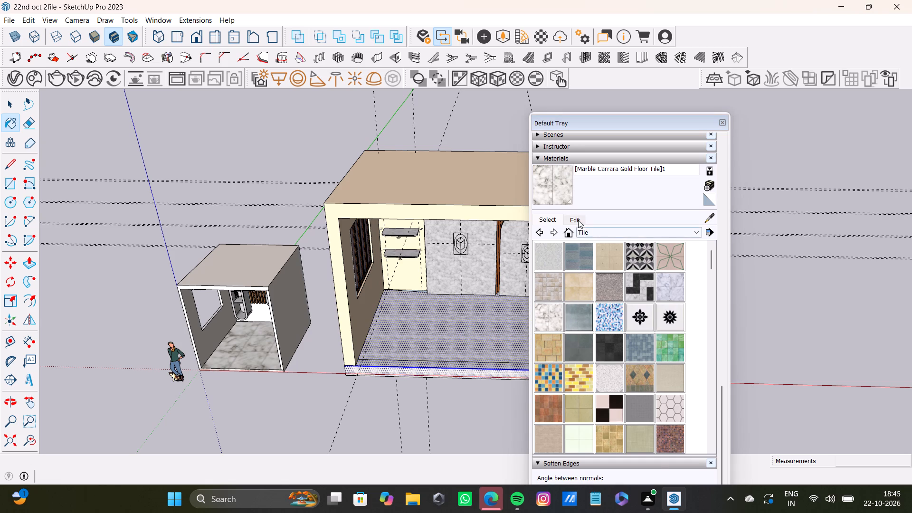
# Set the marble floor tile's texture width to 6' with the aspect ratio locked.
pyautogui.click(578, 220)
pyautogui.moveTo(573, 381); pyautogui.dragTo(554, 381)
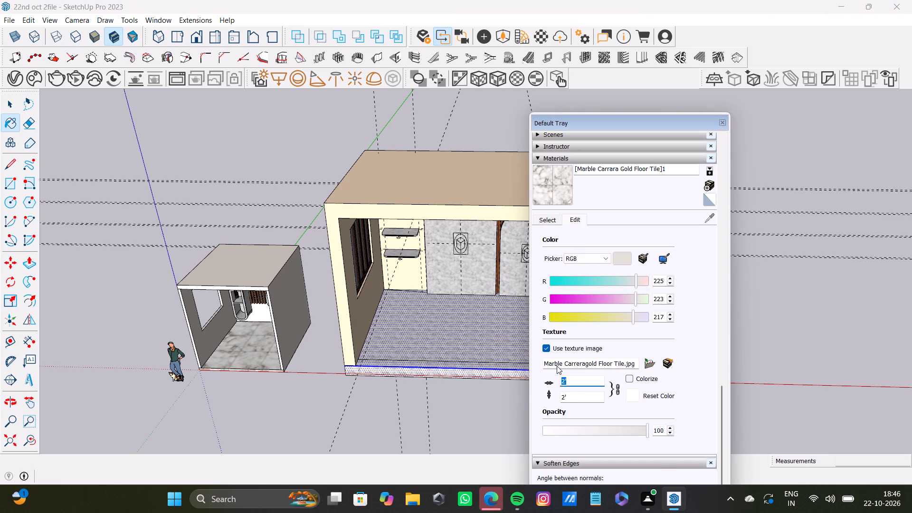
pyautogui.press('BackSpace')
pyautogui.write("6'")
pyautogui.press('Return')
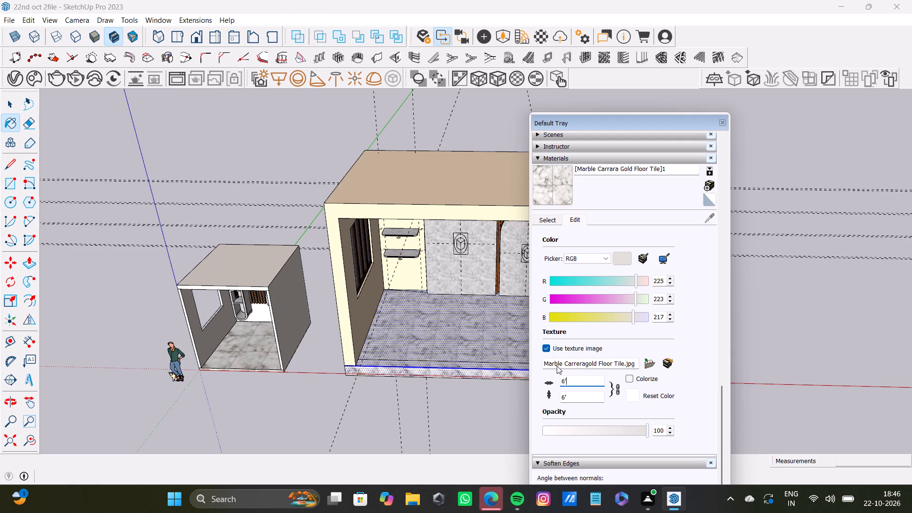
pyautogui.press('space')
pyautogui.click(724, 126)
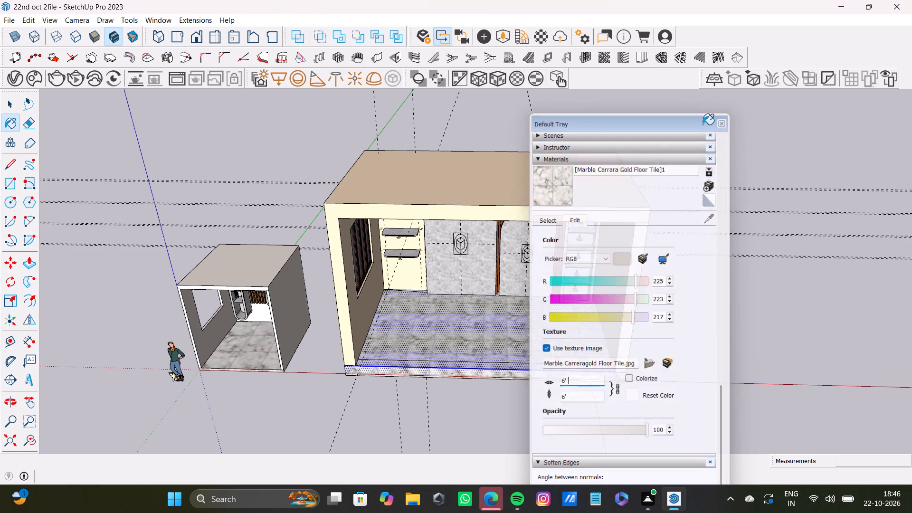
pyautogui.press('space')
# Frame the room's interior from its open front with the window in view, and start an interactive V-Ray render.
pyautogui.scroll(8, 522, 310)
pyautogui.moveTo(525, 307); pyautogui.dragTo(528, 249, button='middle')
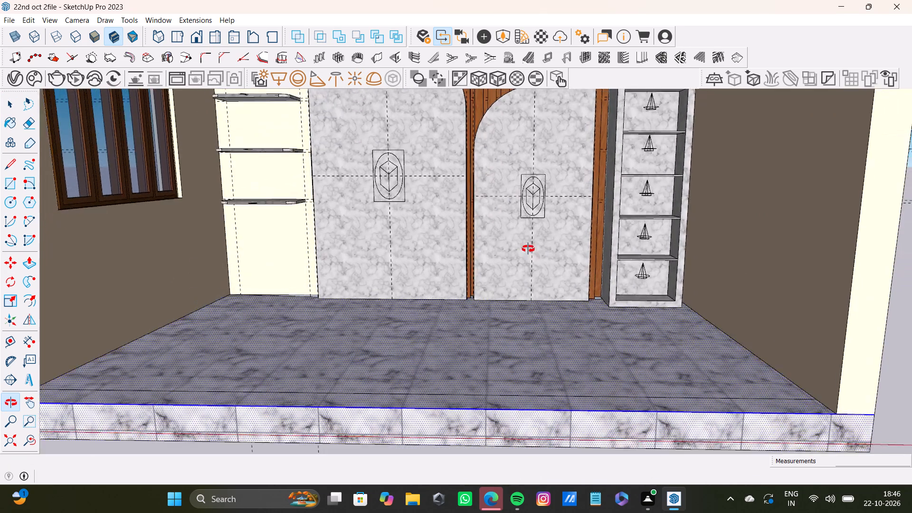
pyautogui.moveTo(528, 249); pyautogui.dragTo(522, 290, button='middle')
pyautogui.scroll(-3, 521, 290)
pyautogui.keyDown('shift'); pyautogui.moveTo(520, 292); pyautogui.dragTo(484, 286, button='middle'); pyautogui.keyUp('shift')
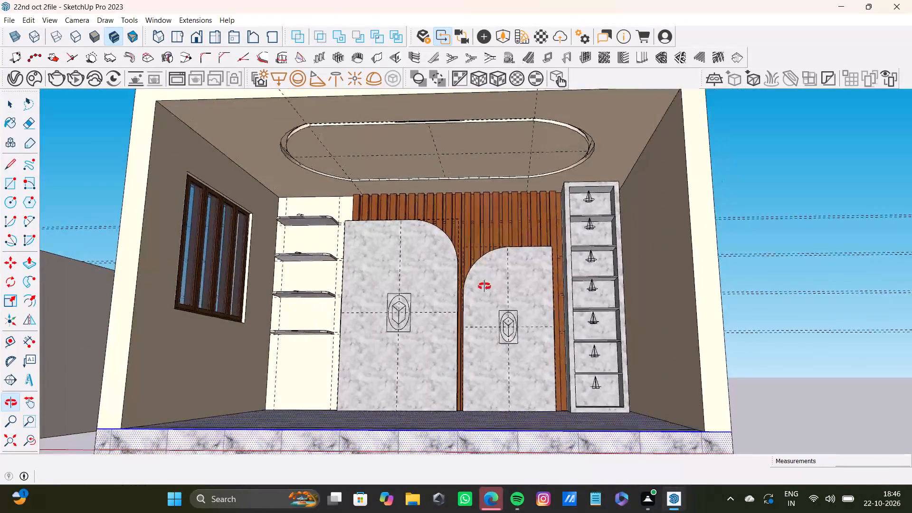
pyautogui.keyDown('shift'); pyautogui.moveTo(484, 286); pyautogui.dragTo(479, 318, button='middle'); pyautogui.keyUp('shift')
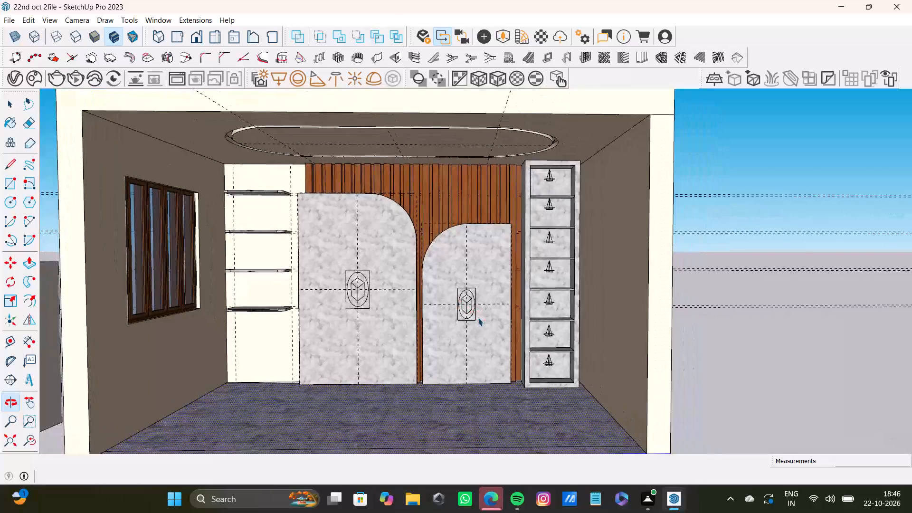
pyautogui.scroll(1, 478, 317)
pyautogui.keyDown('shift'); pyautogui.moveTo(478, 317); pyautogui.dragTo(531, 321, button='middle'); pyautogui.keyUp('shift')
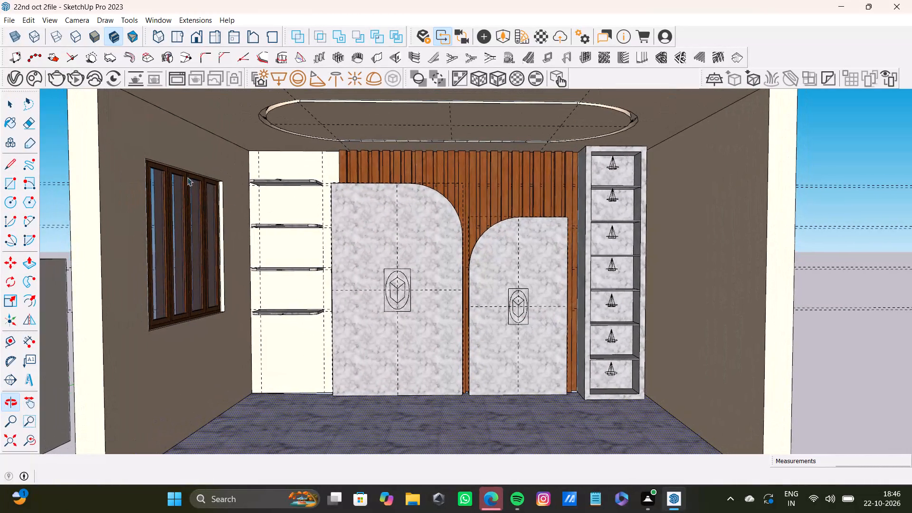
pyautogui.click(78, 78)
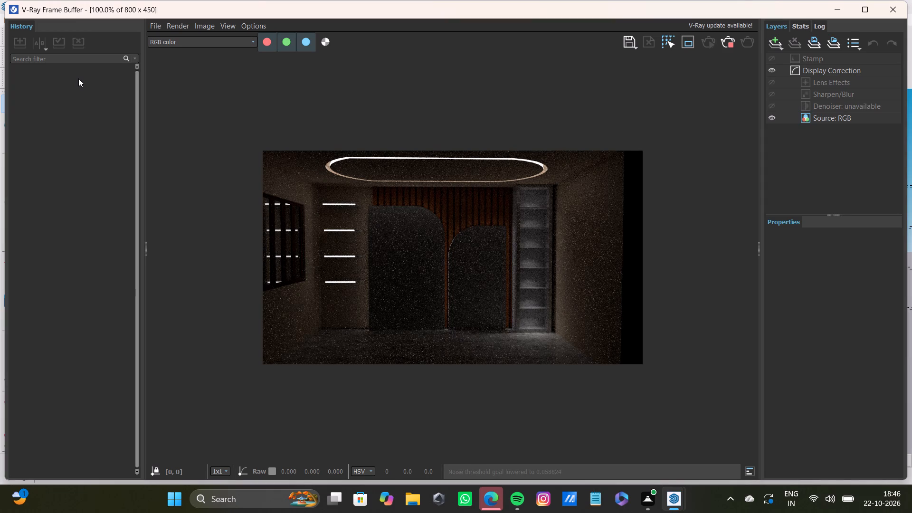
# Set the screen brightness to about half in the Windows quick settings.
pyautogui.click(829, 496)
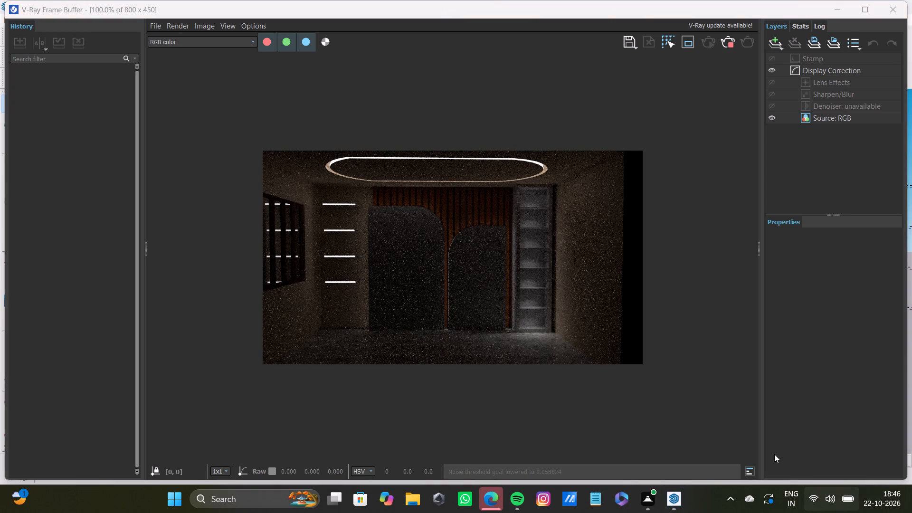
pyautogui.click(793, 394)
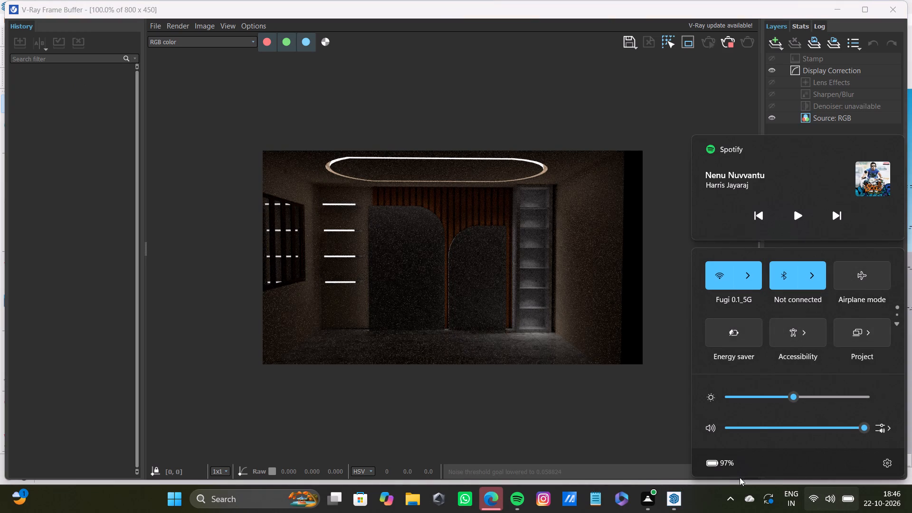
pyautogui.click(718, 512)
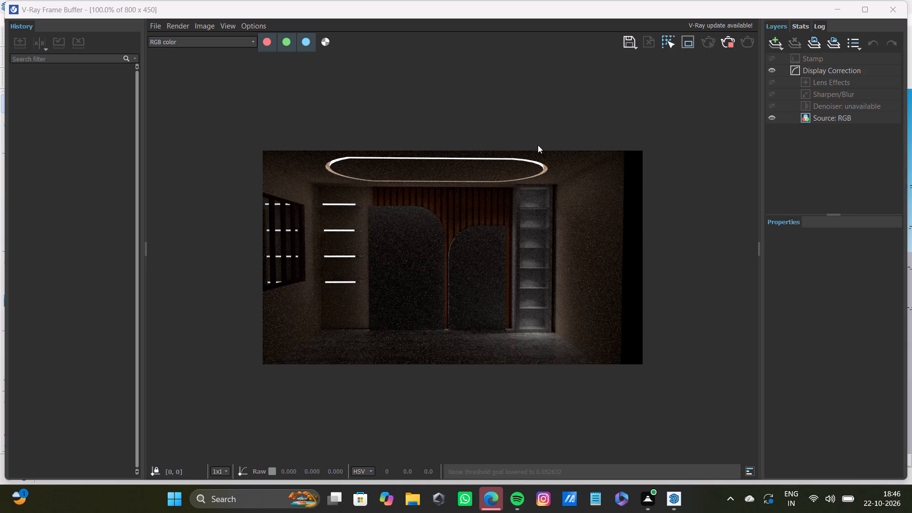
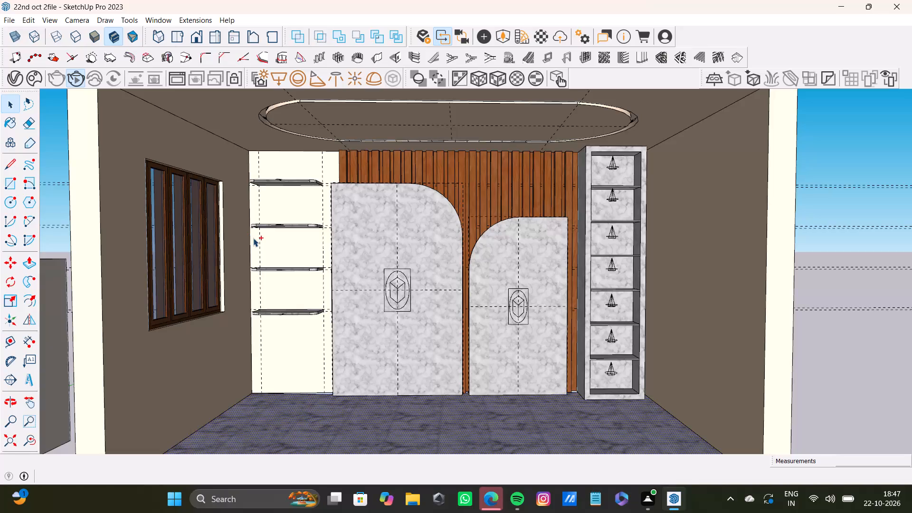
# Save the room model under its existing file name.
pyautogui.hotkey('ctrl', 's')
pyautogui.hotkey('ctrl', 's')
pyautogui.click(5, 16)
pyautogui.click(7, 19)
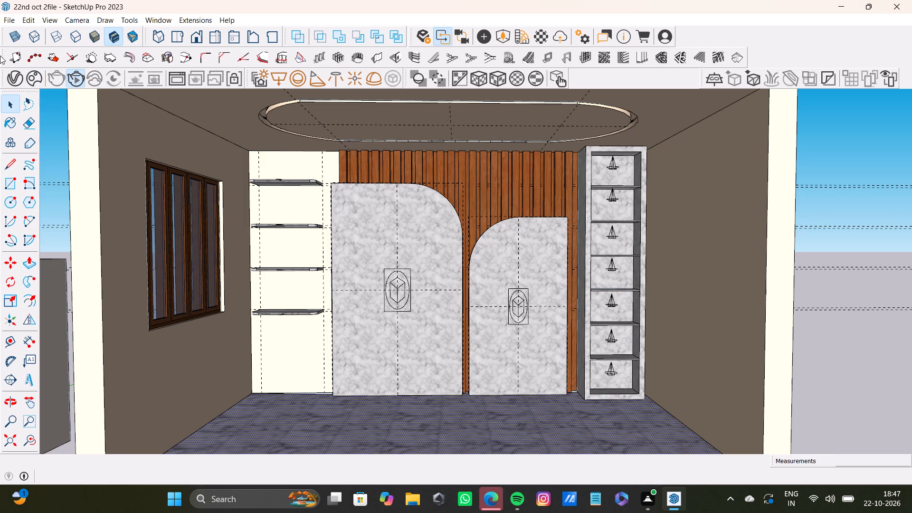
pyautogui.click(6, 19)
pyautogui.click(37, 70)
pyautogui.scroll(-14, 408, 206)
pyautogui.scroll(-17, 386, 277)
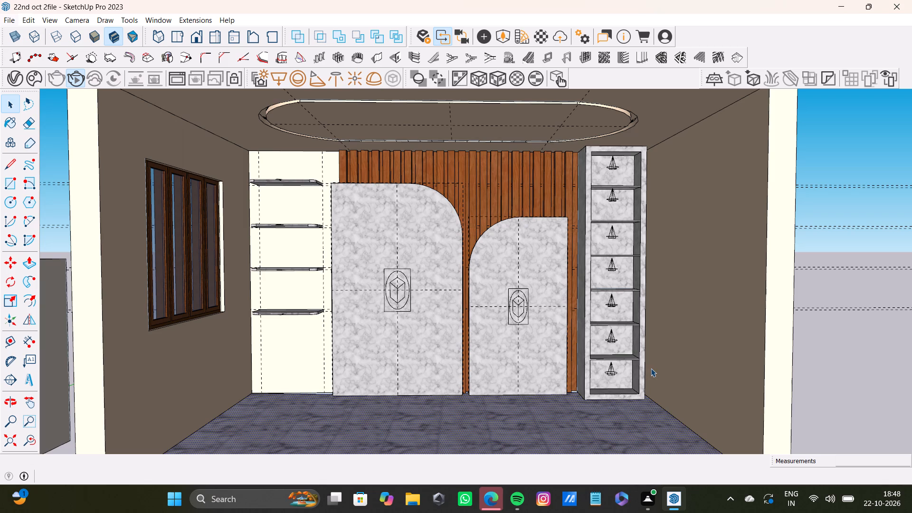
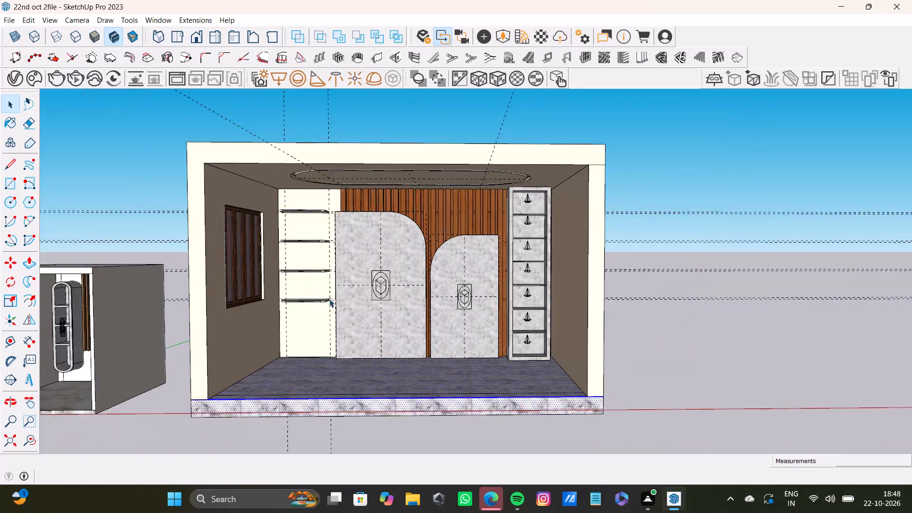
# Examine the arched marble panels and the layered curved edge of the larger one.
pyautogui.moveTo(373, 307); pyautogui.dragTo(355, 318, button='middle')
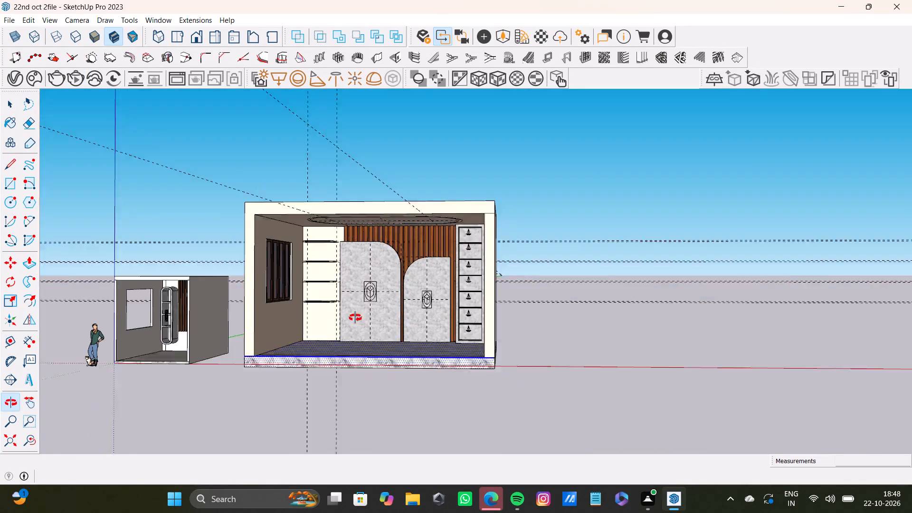
pyautogui.moveTo(355, 318); pyautogui.dragTo(381, 374, button='middle')
pyautogui.click(647, 265)
pyautogui.scroll(9, 464, 321)
pyautogui.keyDown('shift'); pyautogui.moveTo(338, 267); pyautogui.dragTo(315, 272, button='middle'); pyautogui.keyUp('shift')
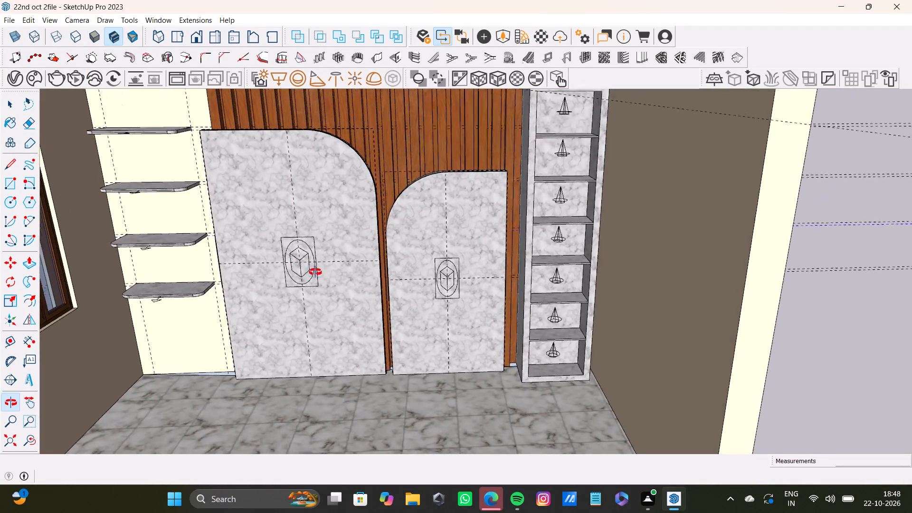
pyautogui.keyDown('shift'); pyautogui.moveTo(315, 272); pyautogui.dragTo(279, 249, button='middle'); pyautogui.keyUp('shift')
pyautogui.scroll(8, 313, 204)
pyautogui.keyDown('shift'); pyautogui.moveTo(365, 171); pyautogui.dragTo(301, 248, button='middle'); pyautogui.keyUp('shift')
pyautogui.scroll(6, 391, 203)
pyautogui.keyDown('shift'); pyautogui.moveTo(446, 193); pyautogui.dragTo(328, 294, button='middle'); pyautogui.keyUp('shift')
pyautogui.scroll(5, 347, 250)
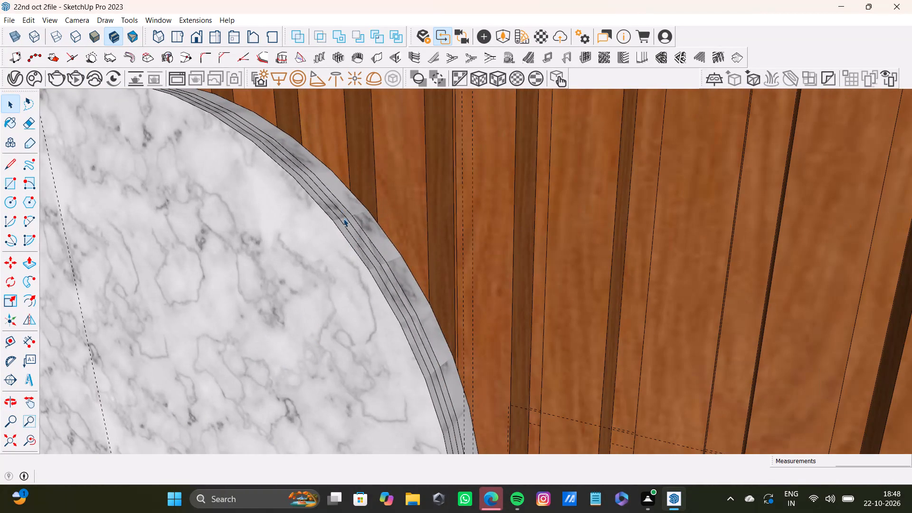
pyautogui.click(343, 223)
pyautogui.scroll(-8, 350, 244)
pyautogui.keyDown('shift'); pyautogui.moveTo(323, 338); pyautogui.dragTo(350, 235, button='middle'); pyautogui.keyUp('shift')
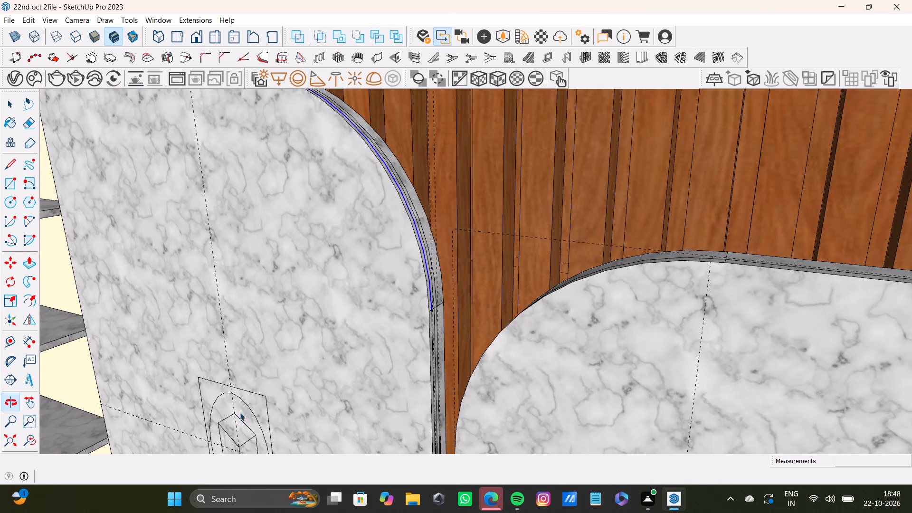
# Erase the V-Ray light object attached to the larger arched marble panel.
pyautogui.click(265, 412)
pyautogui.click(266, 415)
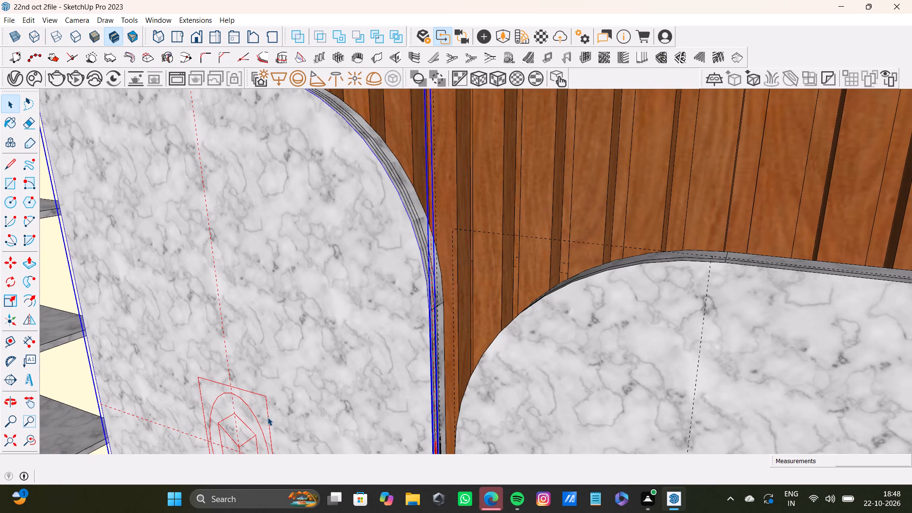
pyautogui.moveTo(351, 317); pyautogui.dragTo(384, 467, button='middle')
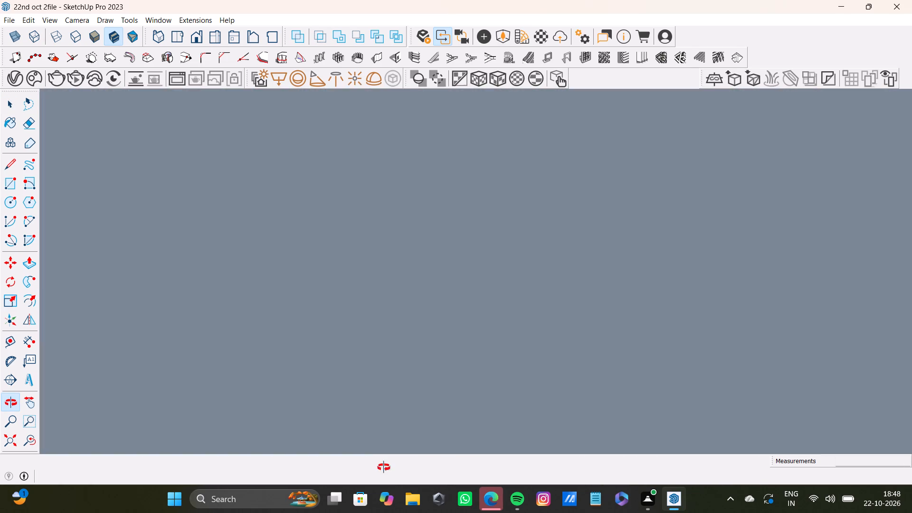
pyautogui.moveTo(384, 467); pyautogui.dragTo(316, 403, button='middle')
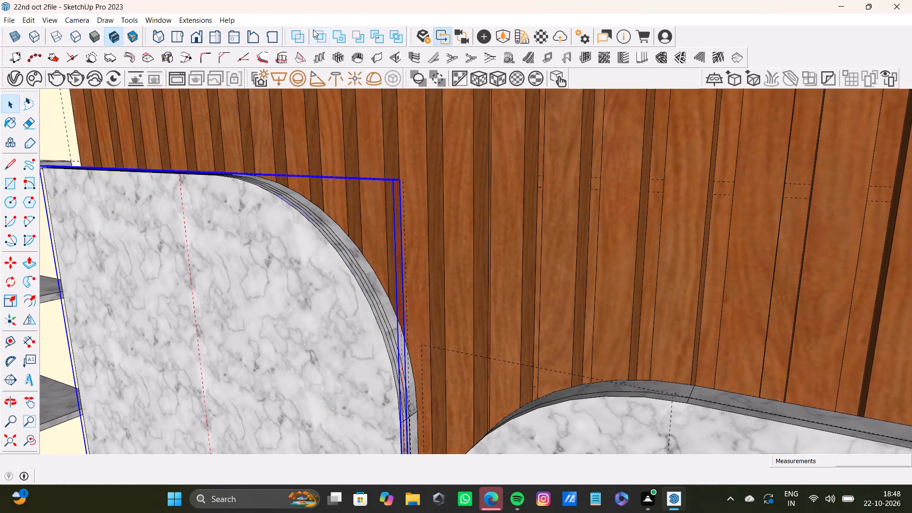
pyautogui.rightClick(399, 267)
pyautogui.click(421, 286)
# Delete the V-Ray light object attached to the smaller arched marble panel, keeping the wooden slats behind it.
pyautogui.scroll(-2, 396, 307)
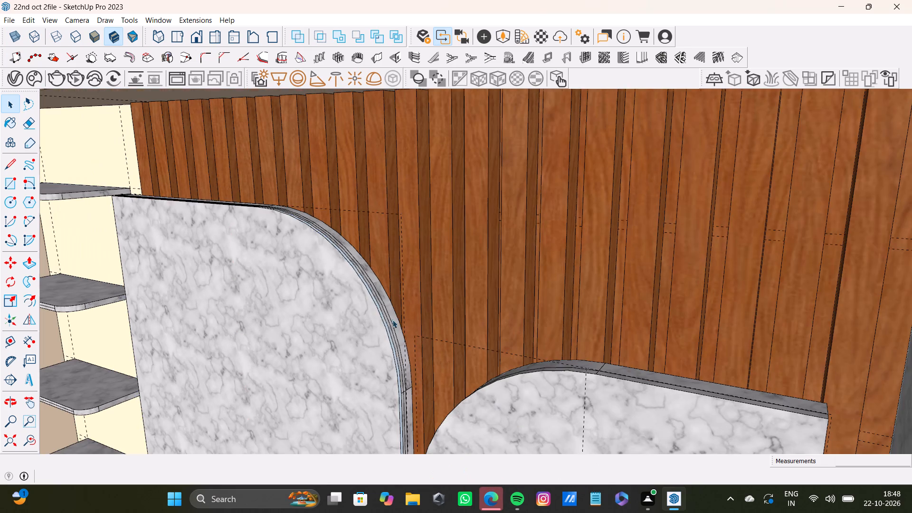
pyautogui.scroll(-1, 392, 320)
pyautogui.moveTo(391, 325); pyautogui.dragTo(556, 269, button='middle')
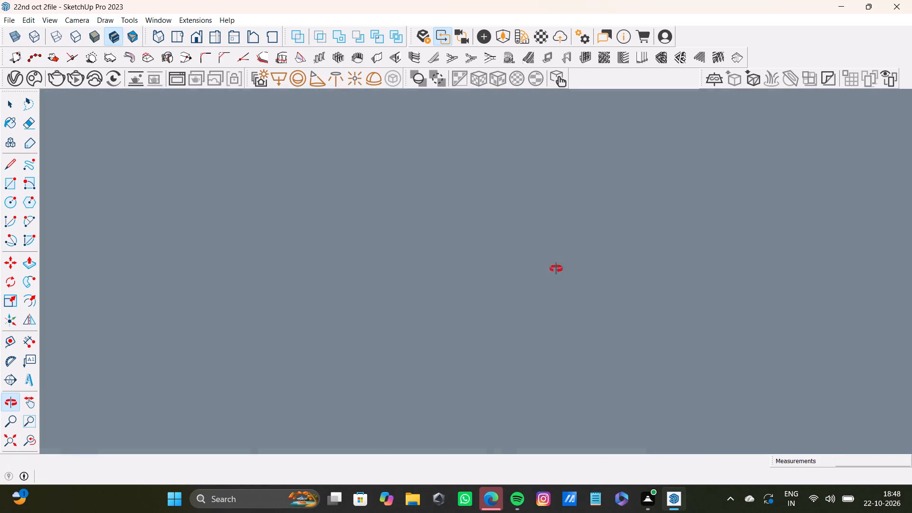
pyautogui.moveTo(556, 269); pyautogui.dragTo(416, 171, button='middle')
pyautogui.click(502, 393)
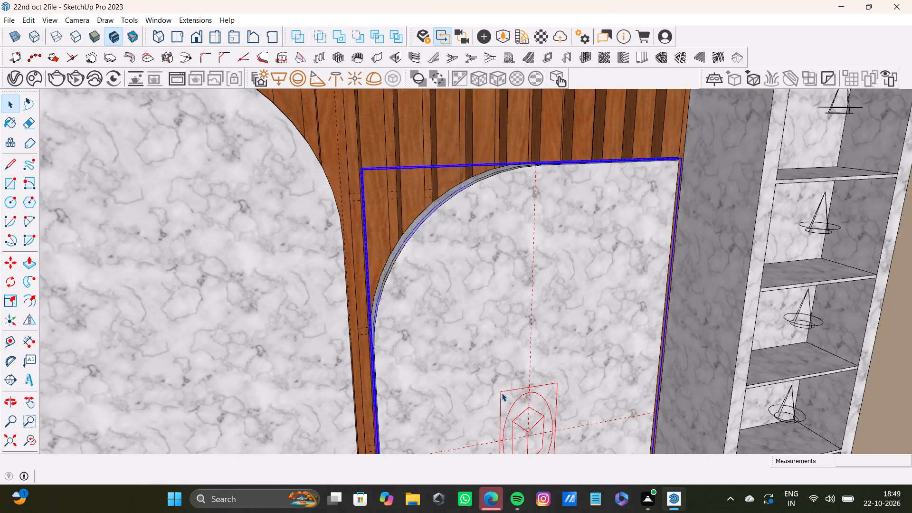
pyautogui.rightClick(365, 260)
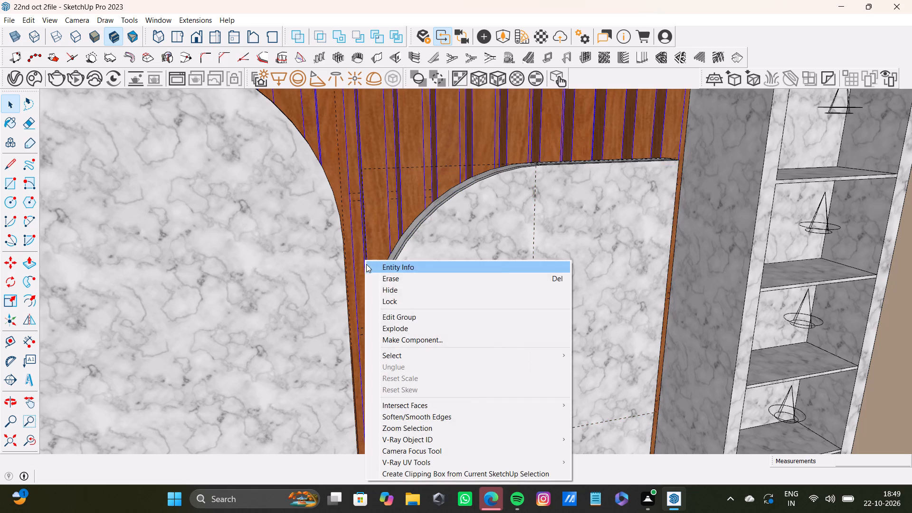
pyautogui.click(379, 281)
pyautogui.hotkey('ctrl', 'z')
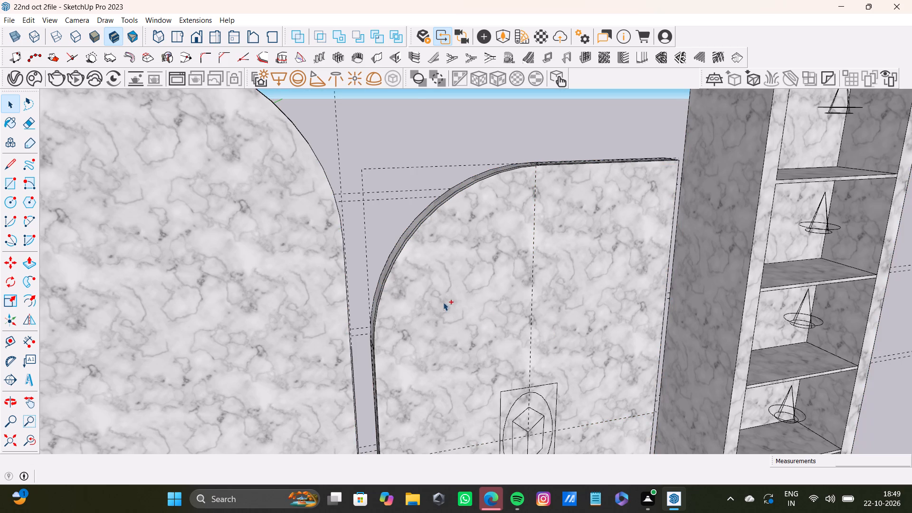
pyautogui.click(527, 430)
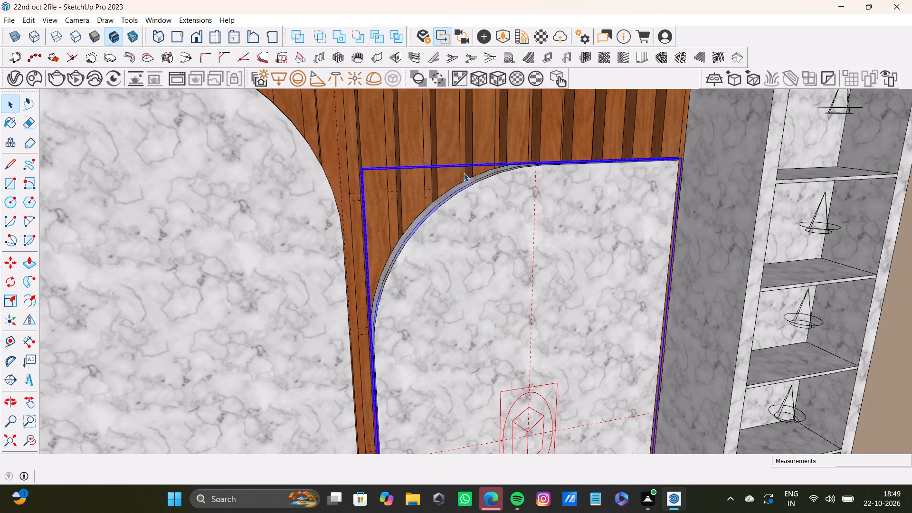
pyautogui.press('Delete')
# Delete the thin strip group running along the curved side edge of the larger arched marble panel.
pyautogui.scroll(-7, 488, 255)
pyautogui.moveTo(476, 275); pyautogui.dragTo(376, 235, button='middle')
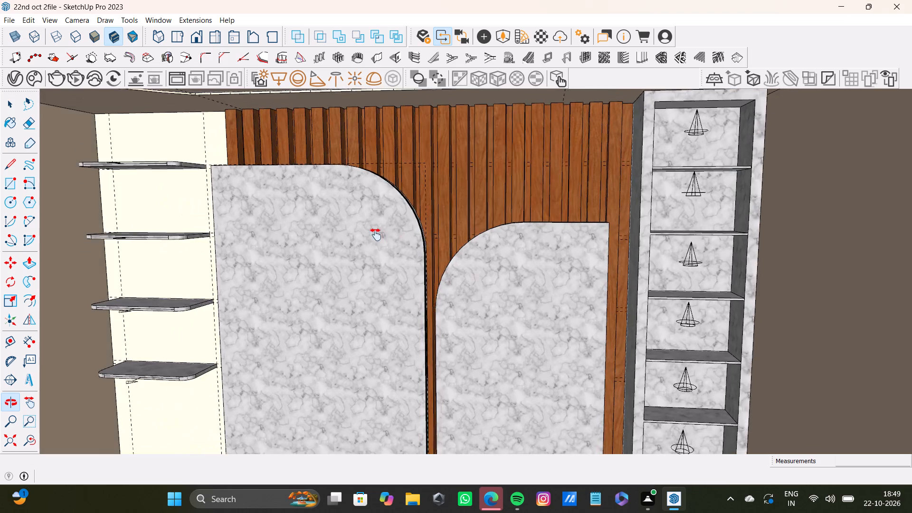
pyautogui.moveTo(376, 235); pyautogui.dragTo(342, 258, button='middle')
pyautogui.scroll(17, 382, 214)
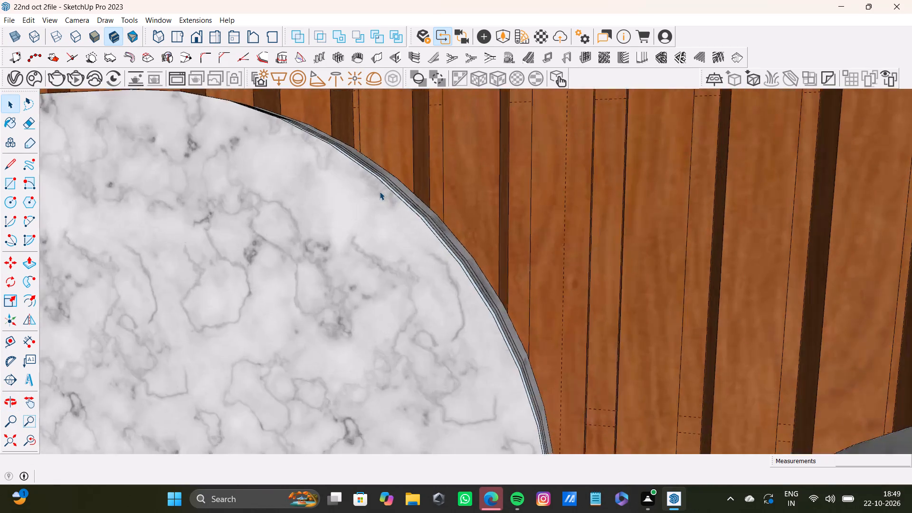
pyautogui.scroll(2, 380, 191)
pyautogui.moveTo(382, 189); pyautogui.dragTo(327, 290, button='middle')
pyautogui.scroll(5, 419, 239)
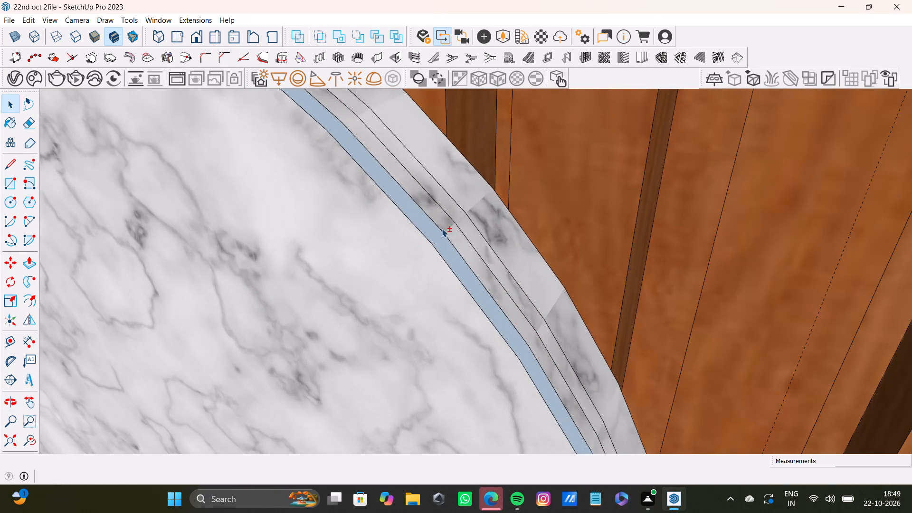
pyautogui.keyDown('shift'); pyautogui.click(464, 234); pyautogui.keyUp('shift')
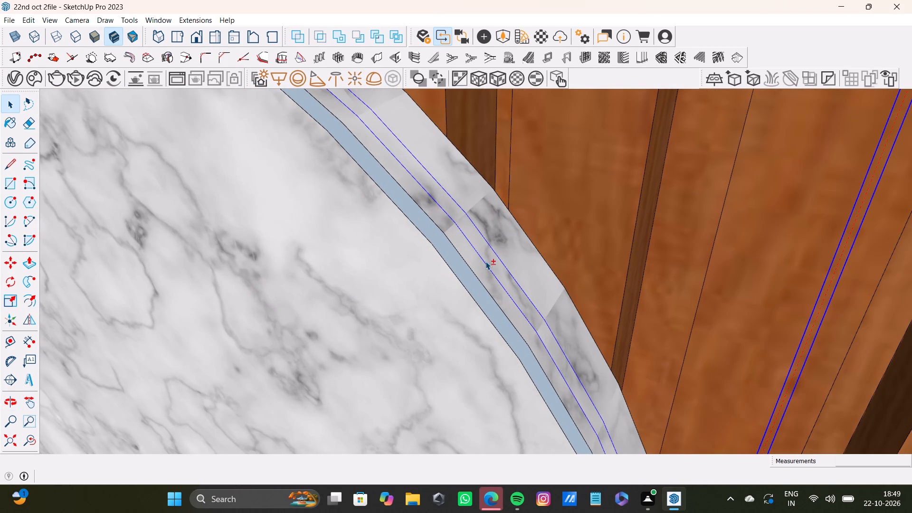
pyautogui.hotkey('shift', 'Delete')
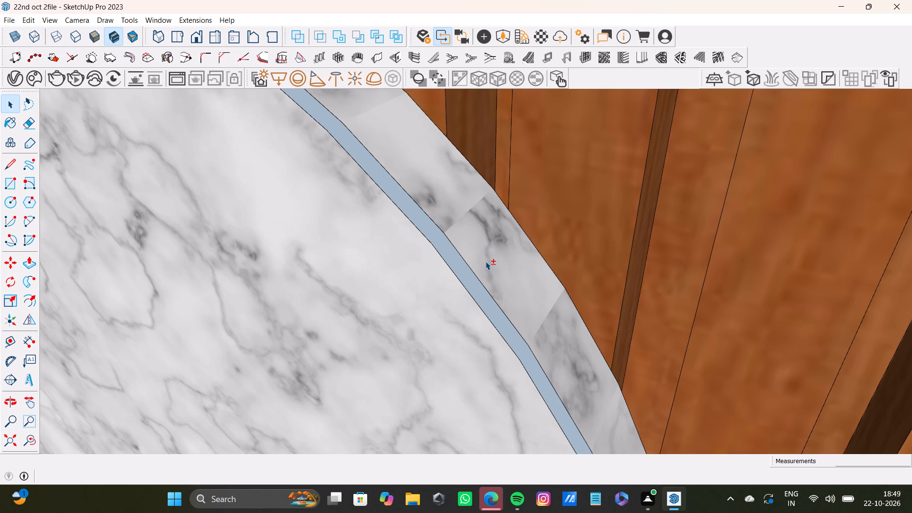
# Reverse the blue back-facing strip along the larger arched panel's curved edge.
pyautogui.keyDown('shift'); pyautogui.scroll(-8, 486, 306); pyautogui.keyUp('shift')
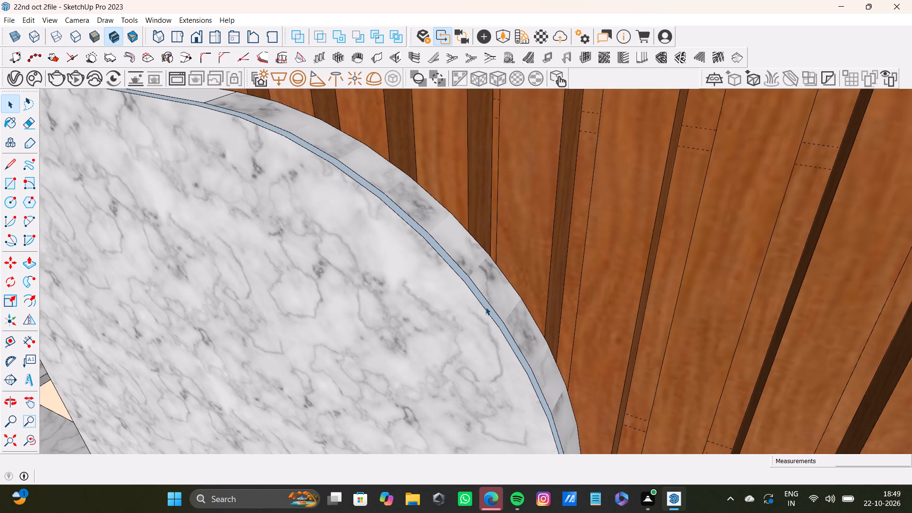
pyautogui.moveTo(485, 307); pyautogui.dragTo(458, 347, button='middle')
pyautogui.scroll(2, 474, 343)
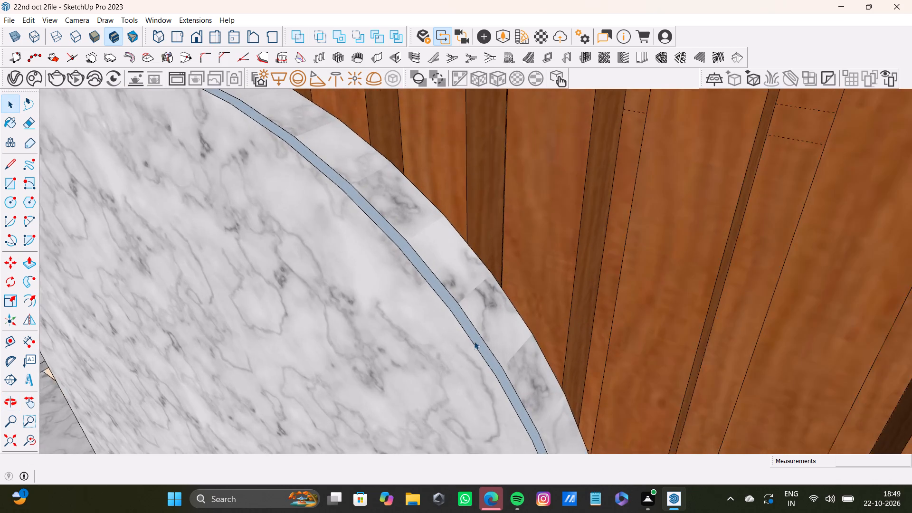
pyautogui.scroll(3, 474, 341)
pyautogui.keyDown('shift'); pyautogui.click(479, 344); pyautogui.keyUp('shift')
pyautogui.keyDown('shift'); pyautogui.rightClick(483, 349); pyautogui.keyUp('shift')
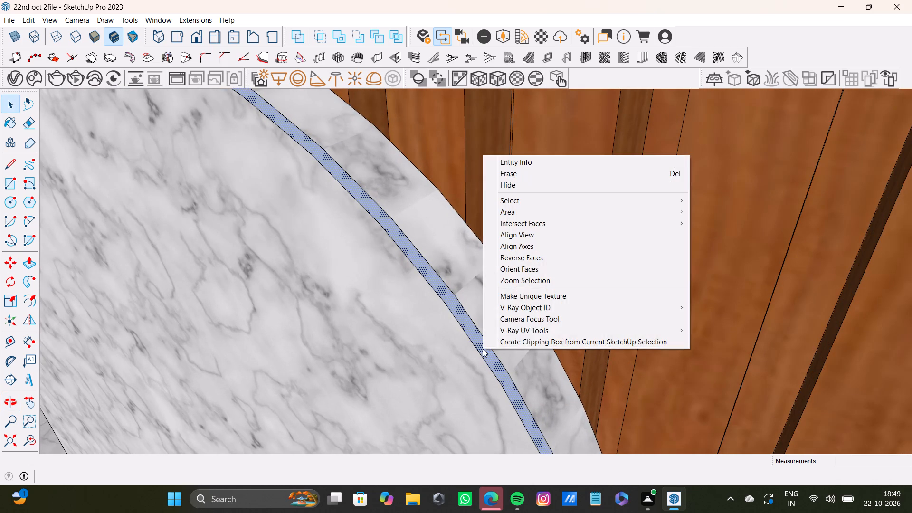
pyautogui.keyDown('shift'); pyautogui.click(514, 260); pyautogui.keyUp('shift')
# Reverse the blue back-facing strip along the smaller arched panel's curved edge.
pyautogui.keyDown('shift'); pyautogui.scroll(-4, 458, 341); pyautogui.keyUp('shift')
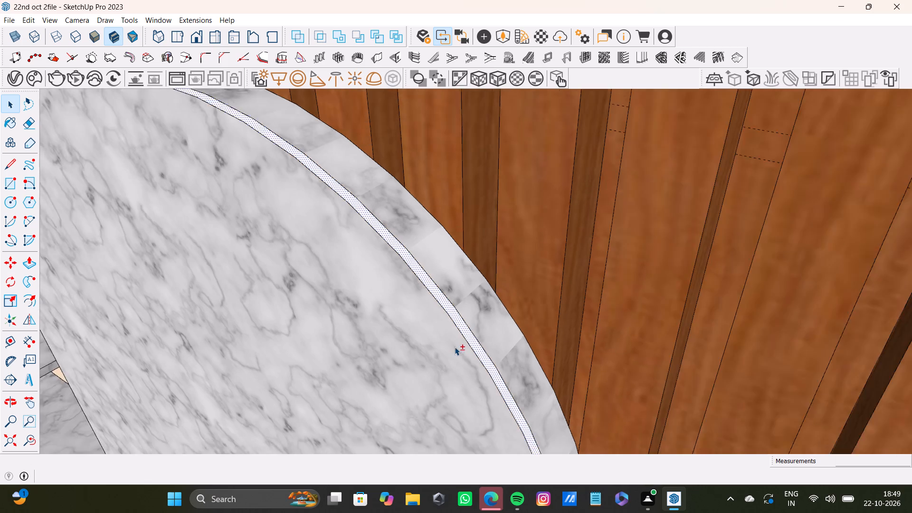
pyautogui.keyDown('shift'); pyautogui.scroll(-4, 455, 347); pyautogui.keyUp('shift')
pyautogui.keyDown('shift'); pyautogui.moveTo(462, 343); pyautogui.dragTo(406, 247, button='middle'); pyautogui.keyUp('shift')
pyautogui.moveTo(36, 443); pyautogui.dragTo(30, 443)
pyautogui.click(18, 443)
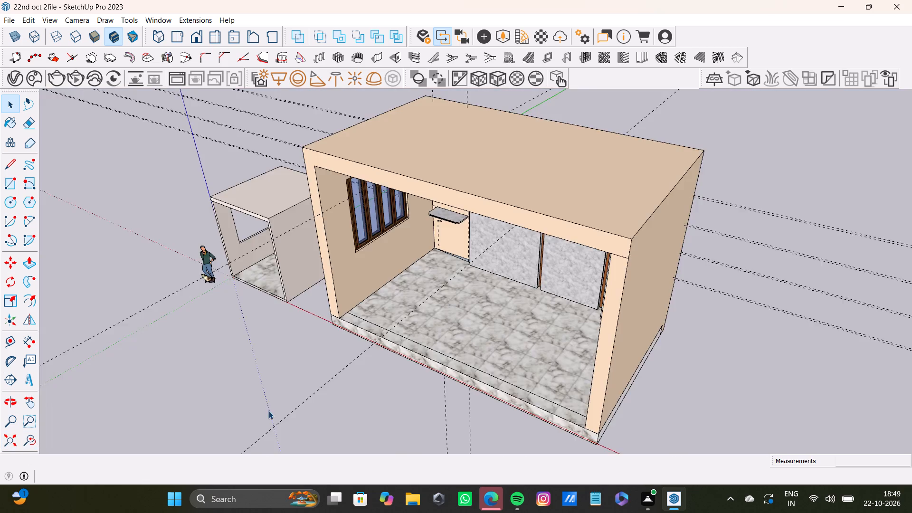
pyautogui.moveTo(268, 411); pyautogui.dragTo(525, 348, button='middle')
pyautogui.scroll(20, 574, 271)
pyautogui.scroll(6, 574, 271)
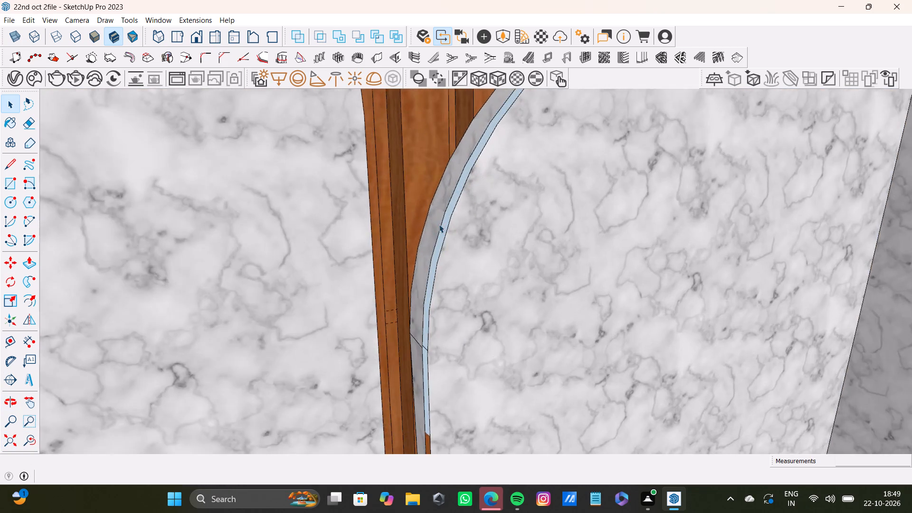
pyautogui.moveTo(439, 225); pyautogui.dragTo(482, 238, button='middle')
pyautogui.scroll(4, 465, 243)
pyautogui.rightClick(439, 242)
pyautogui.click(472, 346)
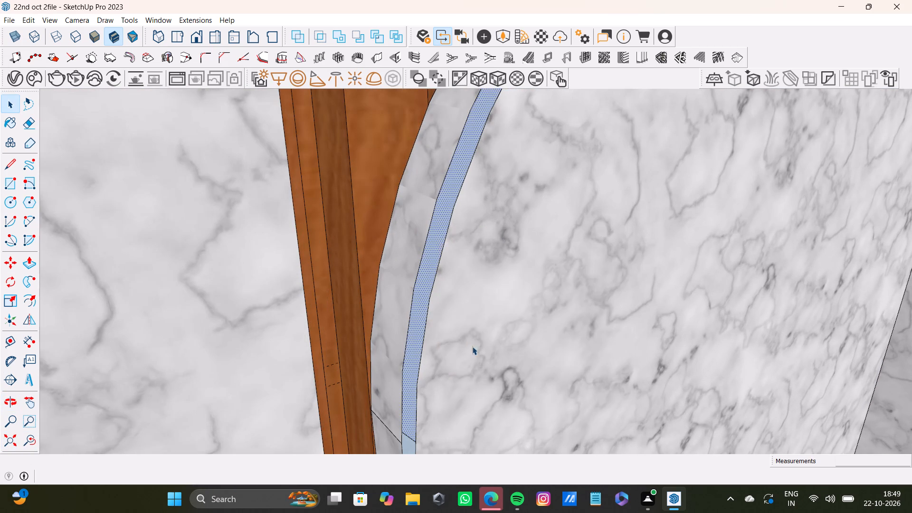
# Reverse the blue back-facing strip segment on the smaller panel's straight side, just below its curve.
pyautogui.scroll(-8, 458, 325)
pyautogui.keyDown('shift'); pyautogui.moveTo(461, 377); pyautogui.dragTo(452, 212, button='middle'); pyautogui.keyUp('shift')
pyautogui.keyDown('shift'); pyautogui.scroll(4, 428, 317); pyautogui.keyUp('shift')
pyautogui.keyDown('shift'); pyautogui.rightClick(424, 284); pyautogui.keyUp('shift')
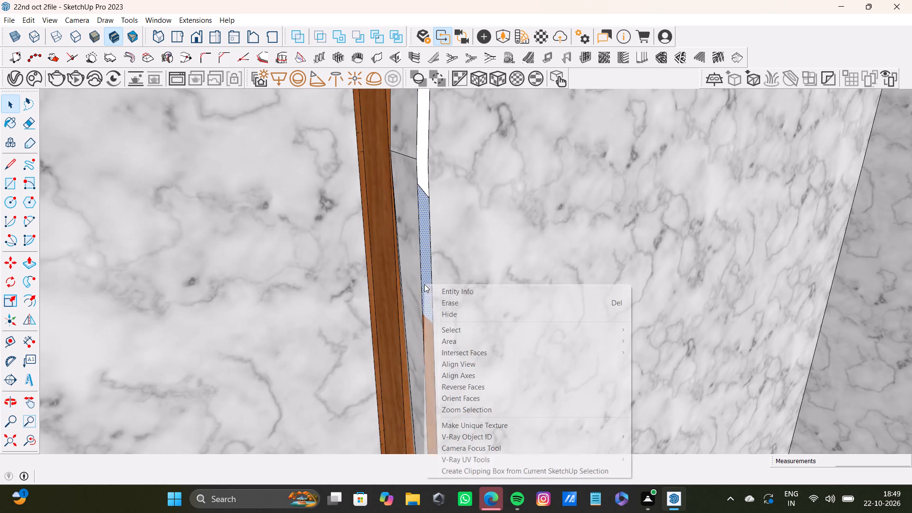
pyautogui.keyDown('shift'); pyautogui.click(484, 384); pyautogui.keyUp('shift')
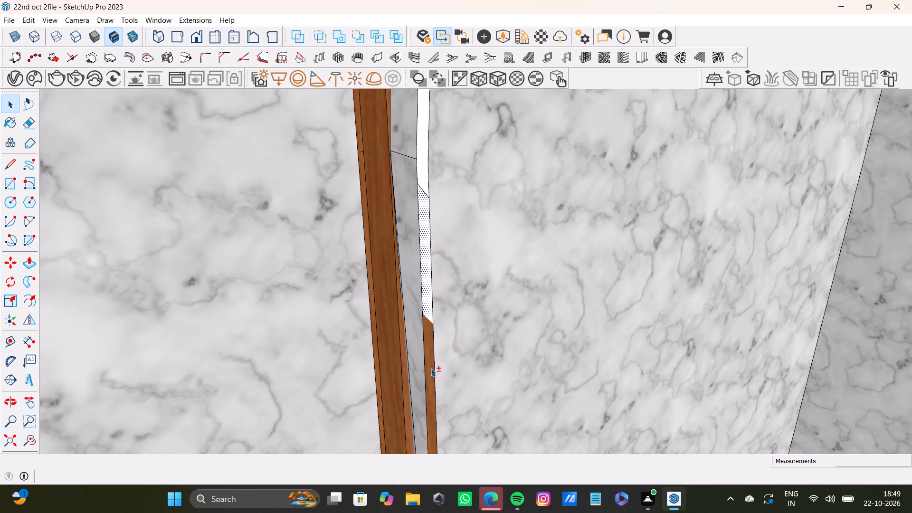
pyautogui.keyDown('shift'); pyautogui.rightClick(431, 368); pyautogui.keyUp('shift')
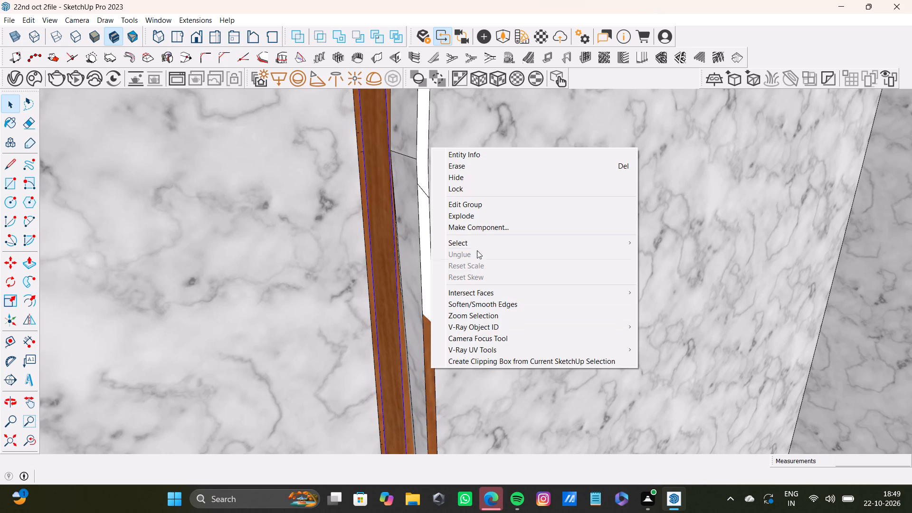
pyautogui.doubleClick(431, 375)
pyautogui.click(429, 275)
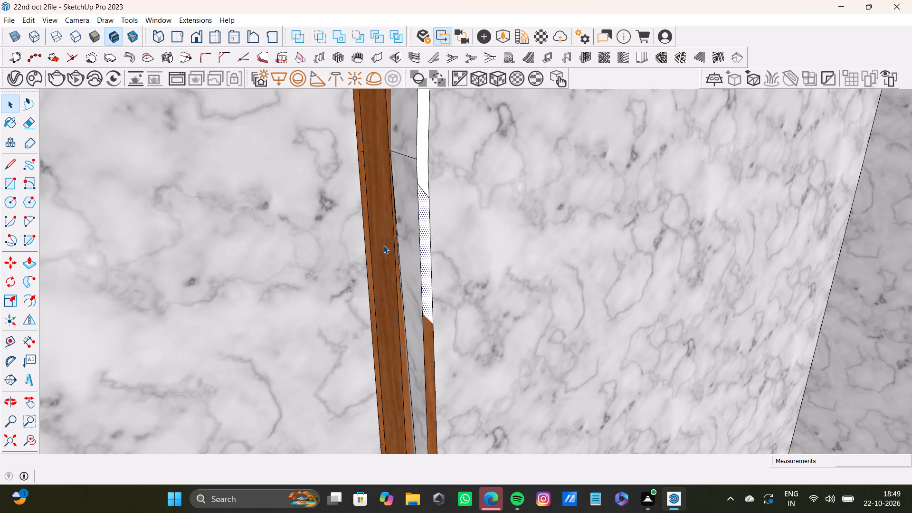
# Examine the side and top edges of both arched marble panels for gaps and exposed strips.
pyautogui.scroll(-15, 444, 302)
pyautogui.moveTo(458, 316); pyautogui.dragTo(356, 281, button='middle')
pyautogui.scroll(-4, 351, 274)
pyautogui.keyDown('shift'); pyautogui.moveTo(357, 274); pyautogui.dragTo(352, 294, button='middle'); pyautogui.keyUp('shift')
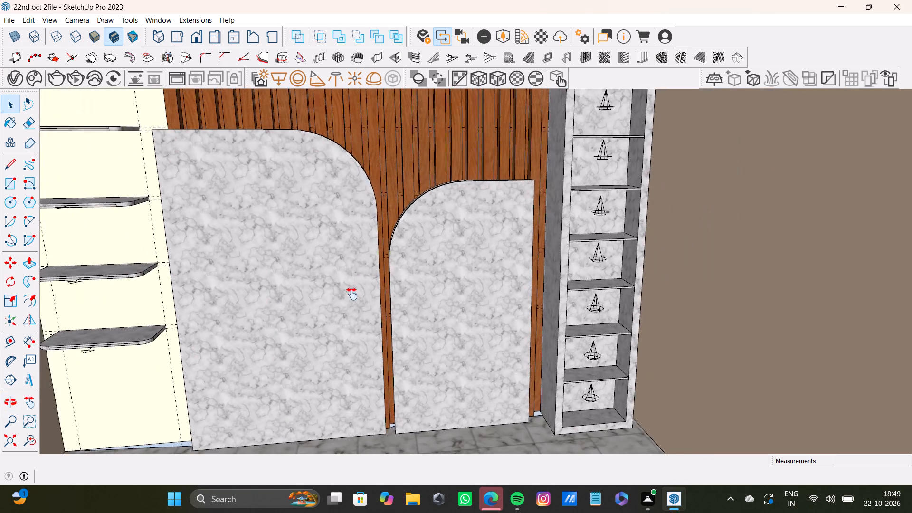
pyautogui.keyDown('shift'); pyautogui.moveTo(352, 294); pyautogui.dragTo(245, 298, button='middle'); pyautogui.keyUp('shift')
pyautogui.keyDown('shift'); pyautogui.moveTo(371, 179); pyautogui.dragTo(461, 202, button='middle'); pyautogui.keyUp('shift')
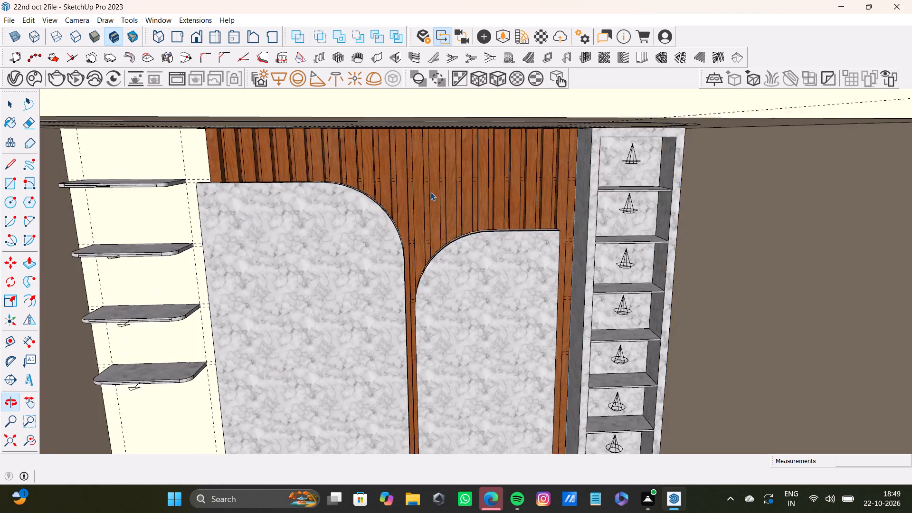
pyautogui.scroll(9, 213, 173)
pyautogui.keyDown('shift'); pyautogui.moveTo(200, 211); pyautogui.dragTo(431, 224, button='middle'); pyautogui.keyUp('shift')
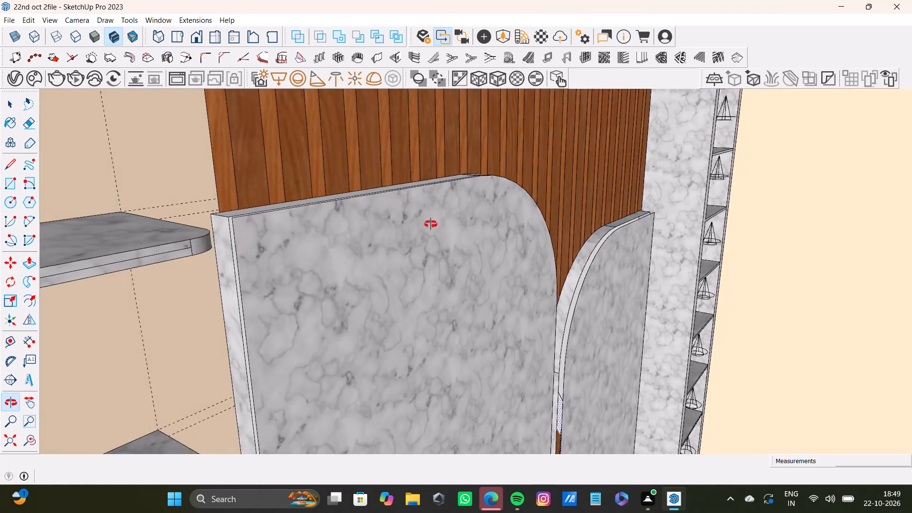
pyautogui.keyDown('shift'); pyautogui.moveTo(431, 224); pyautogui.dragTo(284, 206, button='middle'); pyautogui.keyUp('shift')
pyautogui.scroll(10, 192, 183)
pyautogui.moveTo(254, 169); pyautogui.dragTo(112, 285, button='middle')
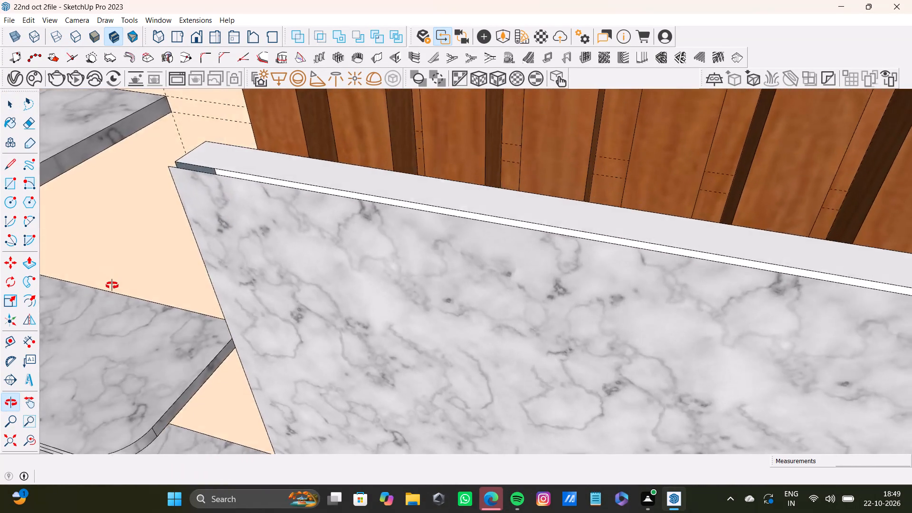
pyautogui.moveTo(112, 285); pyautogui.dragTo(142, 282, button='middle')
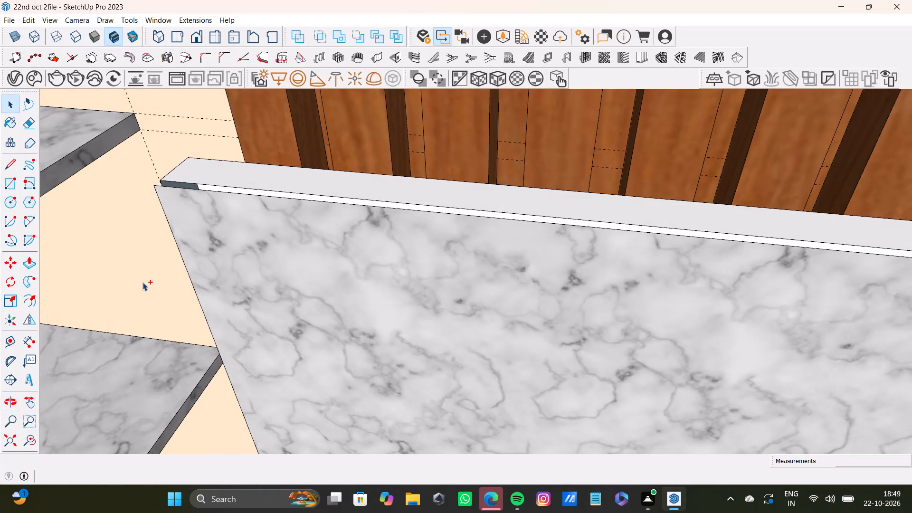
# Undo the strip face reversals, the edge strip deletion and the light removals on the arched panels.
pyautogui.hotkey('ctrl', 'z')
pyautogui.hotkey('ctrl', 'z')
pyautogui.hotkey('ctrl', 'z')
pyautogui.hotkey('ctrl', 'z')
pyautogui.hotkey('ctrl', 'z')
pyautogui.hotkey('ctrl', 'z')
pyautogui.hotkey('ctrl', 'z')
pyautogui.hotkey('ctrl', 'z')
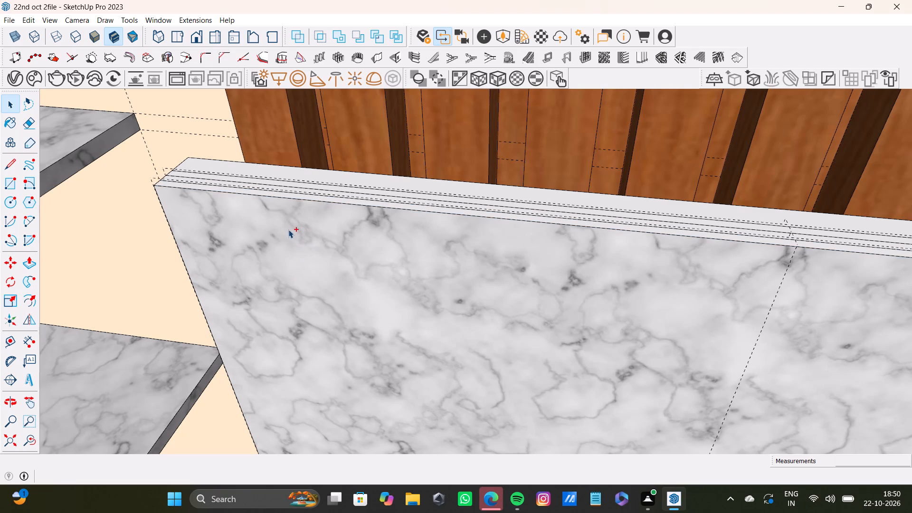
# Undo three more of the recent edits to the arched marble panels.
pyautogui.hotkey('ctrl', 'z')
pyautogui.hotkey('ctrl', 'z')
pyautogui.hotkey('ctrl', 'z')
pyautogui.keyDown('ctrl'); pyautogui.scroll(-8, 211, 224); pyautogui.keyUp('ctrl')
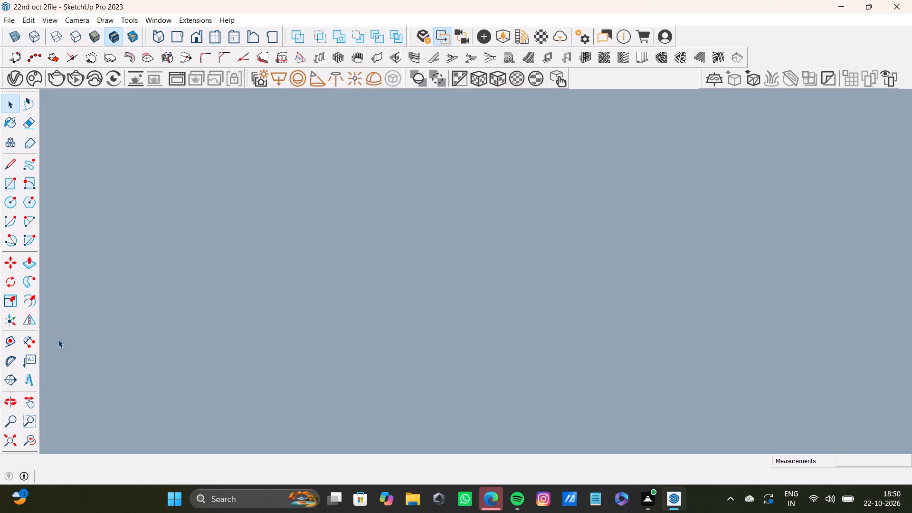
# Set the intensity of Mesh Light to 90 in the V-Ray light list.
pyautogui.click(7, 440)
pyautogui.moveTo(387, 386); pyautogui.dragTo(431, 238, button='middle')
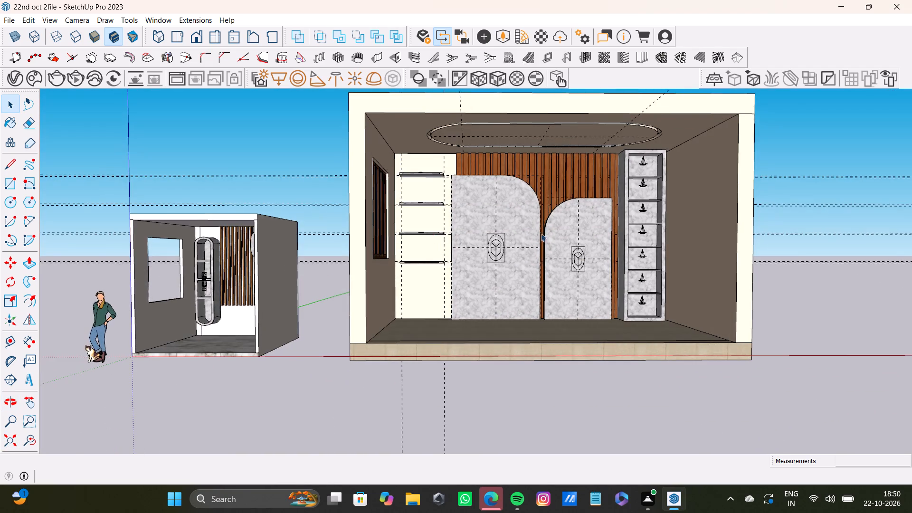
pyautogui.scroll(9, 495, 237)
pyautogui.keyDown('shift'); pyautogui.moveTo(496, 211); pyautogui.dragTo(444, 199, button='middle'); pyautogui.keyUp('shift')
pyautogui.scroll(10, 498, 224)
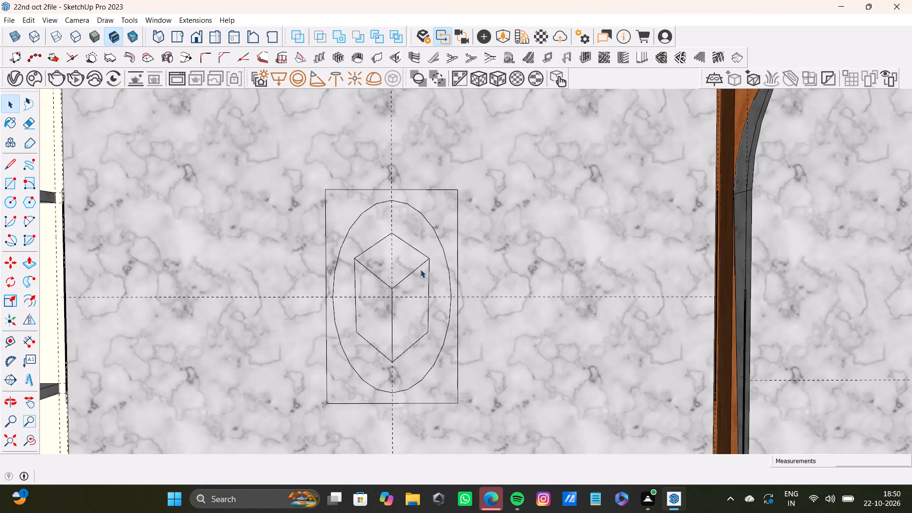
pyautogui.click(418, 267)
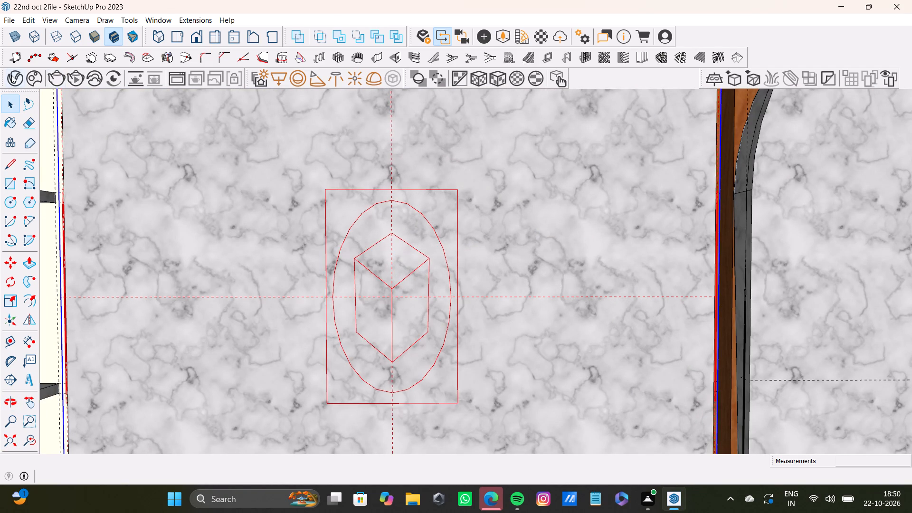
pyautogui.click(11, 75)
pyautogui.click(387, 71)
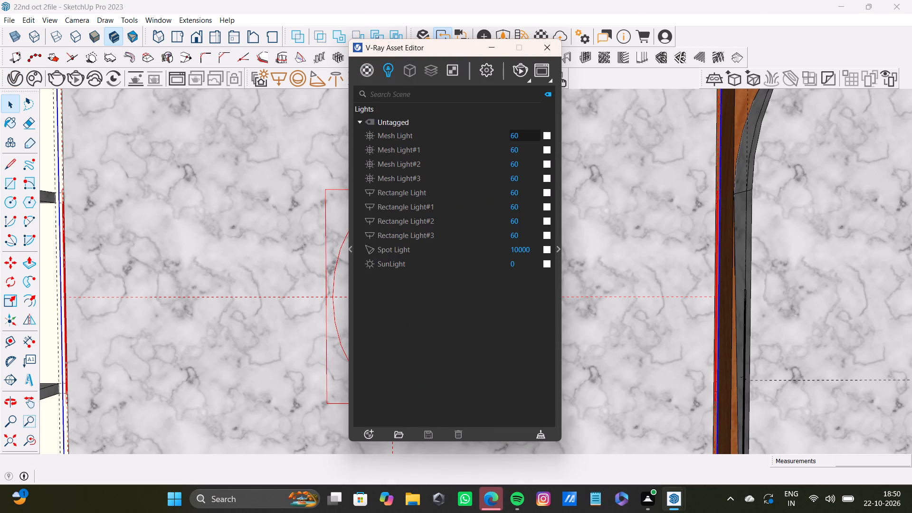
pyautogui.moveTo(527, 133); pyautogui.dragTo(503, 133)
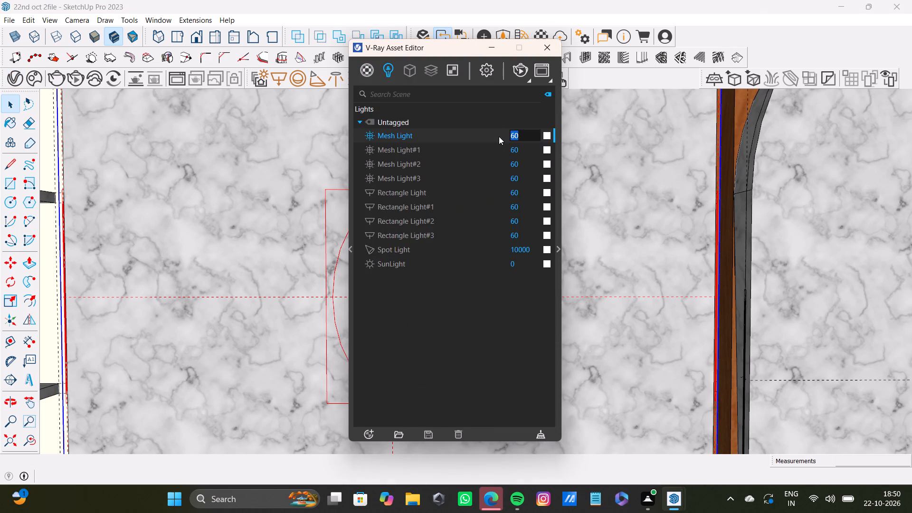
pyautogui.press('BackSpace')
pyautogui.write('90')
pyautogui.press('Return')
# Set the intensities of Mesh Light#1 and Mesh Light#2 to 90.
pyautogui.moveTo(529, 150); pyautogui.dragTo(501, 150)
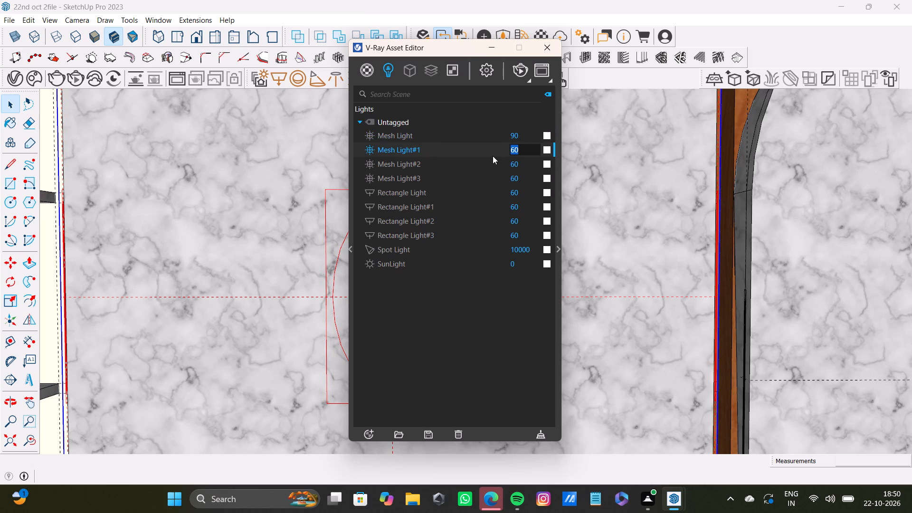
pyautogui.press('BackSpace')
pyautogui.write('90')
pyautogui.press('Return')
pyautogui.moveTo(529, 164); pyautogui.dragTo(494, 161)
pyautogui.moveTo(494, 161); pyautogui.dragTo(492, 161)
pyautogui.press('BackSpace')
pyautogui.write('90')
pyautogui.press('Return')
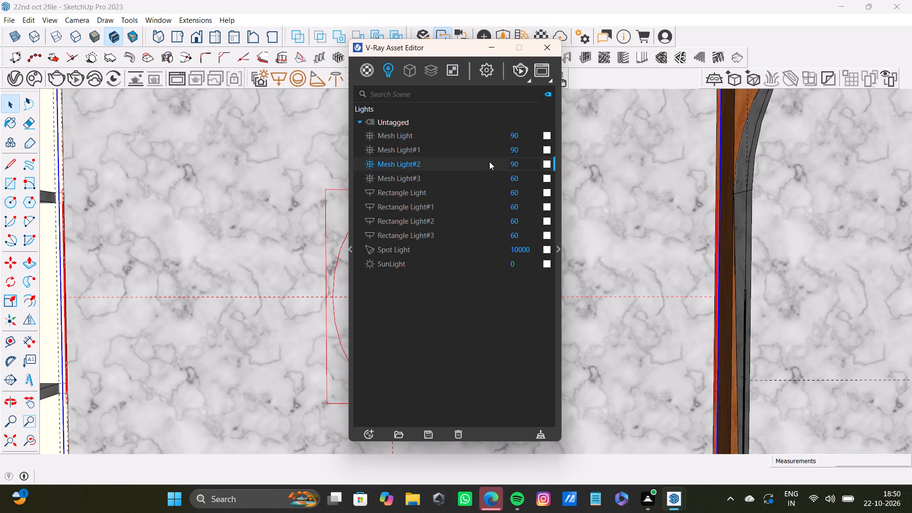
# Set the intensities of Rectangle Light and Rectangle Light#1 to 30.
pyautogui.moveTo(522, 193); pyautogui.dragTo(500, 194)
pyautogui.press('BackSpace')
pyautogui.write('30')
pyautogui.press('Return')
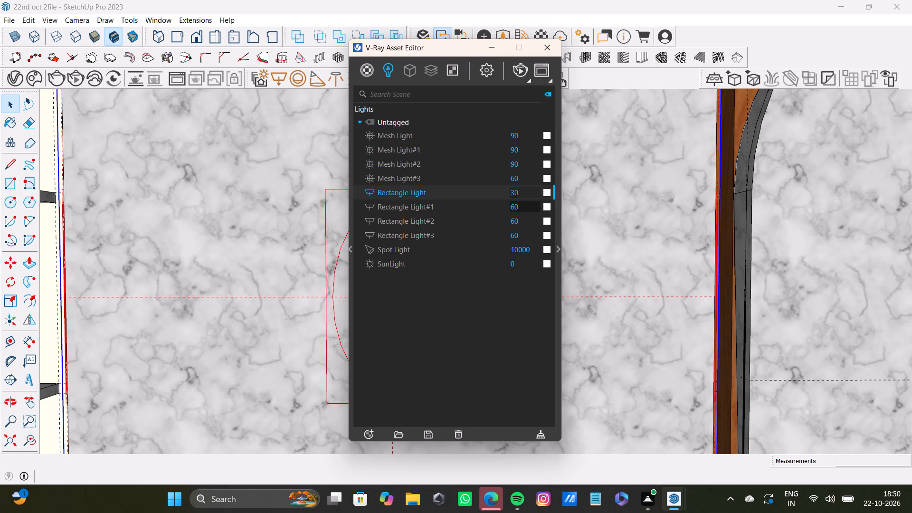
pyautogui.moveTo(528, 206); pyautogui.dragTo(496, 213)
pyautogui.press('BackSpace')
pyautogui.write('30')
pyautogui.press('Return')
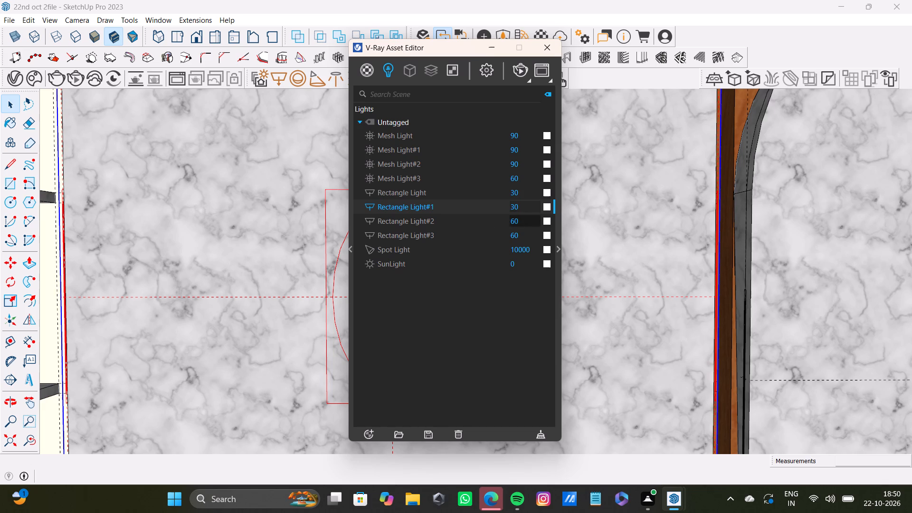
# Set the intensities of Rectangle Light#2 and Rectangle Light#3 to 30 and close the V-Ray Asset Editor.
pyautogui.moveTo(529, 222); pyautogui.dragTo(485, 221)
pyautogui.press('BackSpace')
pyautogui.write('30')
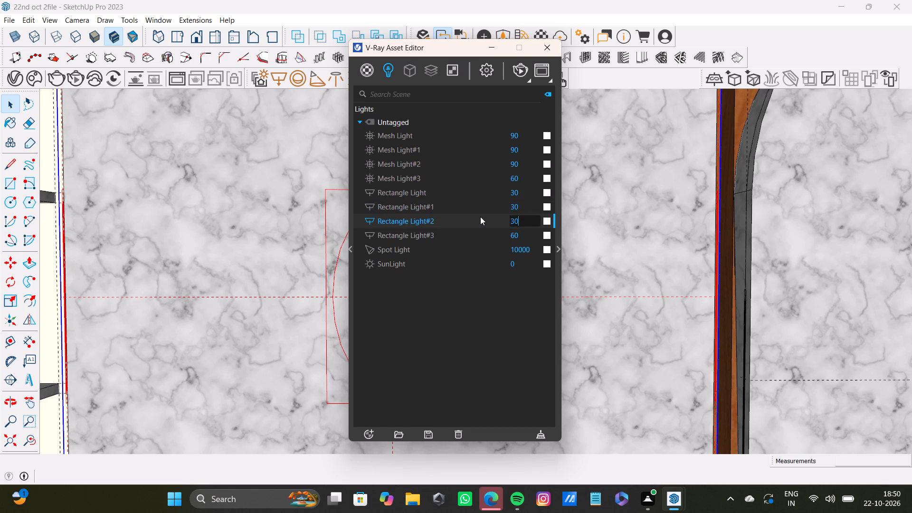
pyautogui.press('Return')
pyautogui.moveTo(519, 231); pyautogui.dragTo(503, 234)
pyautogui.moveTo(503, 234); pyautogui.dragTo(502, 234)
pyautogui.press('BackSpace')
pyautogui.write('30')
pyautogui.press('Return')
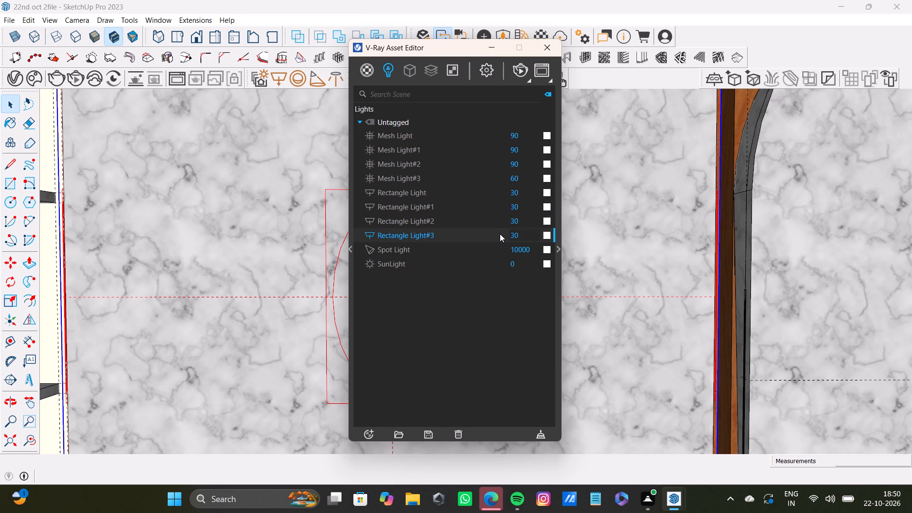
pyautogui.click(548, 41)
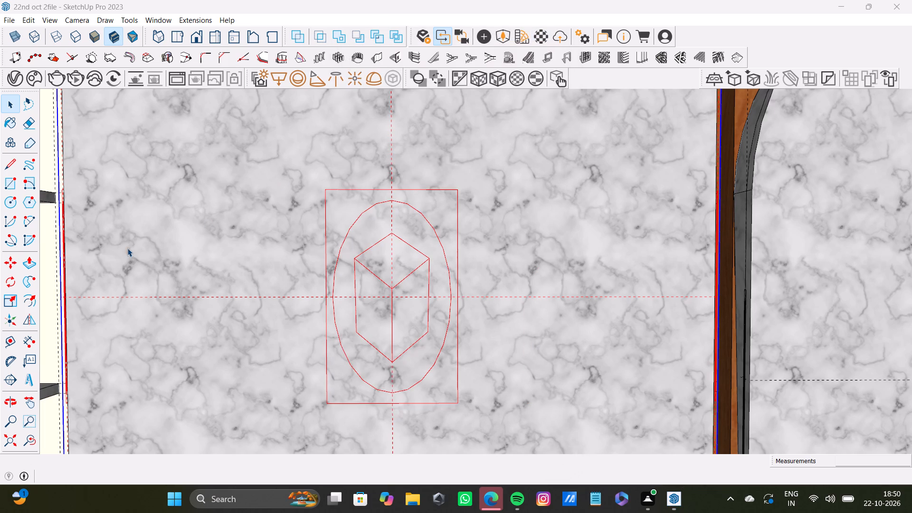
# Filter the downloaded Chaos Cosmos assets to the 3D Models Accessories category, ready to decorate the wall shelves beside the window.
pyautogui.click(12, 437)
pyautogui.moveTo(487, 288); pyautogui.dragTo(380, 283, button='middle')
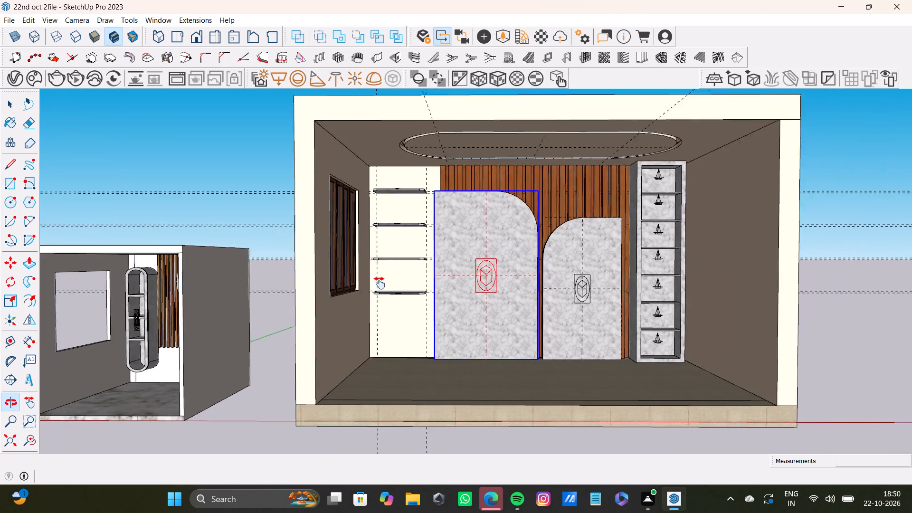
pyautogui.moveTo(380, 283); pyautogui.dragTo(346, 311, button='middle')
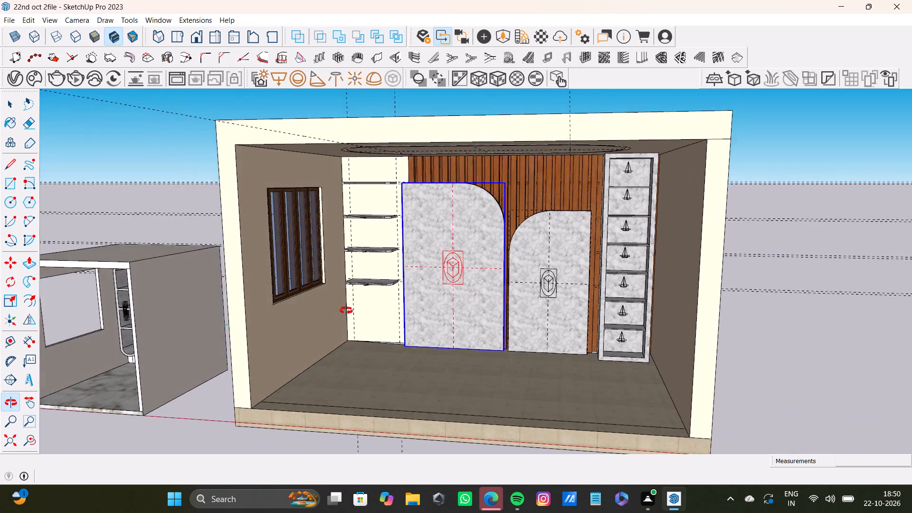
pyautogui.moveTo(346, 311); pyautogui.dragTo(380, 301, button='middle')
pyautogui.scroll(12, 323, 214)
pyautogui.moveTo(366, 175); pyautogui.dragTo(360, 197, button='middle')
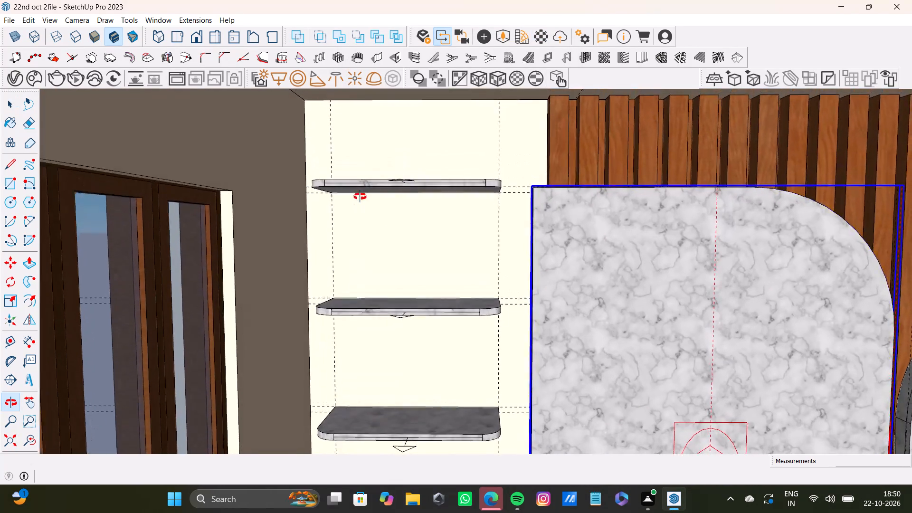
pyautogui.moveTo(360, 197); pyautogui.dragTo(337, 178, button='middle')
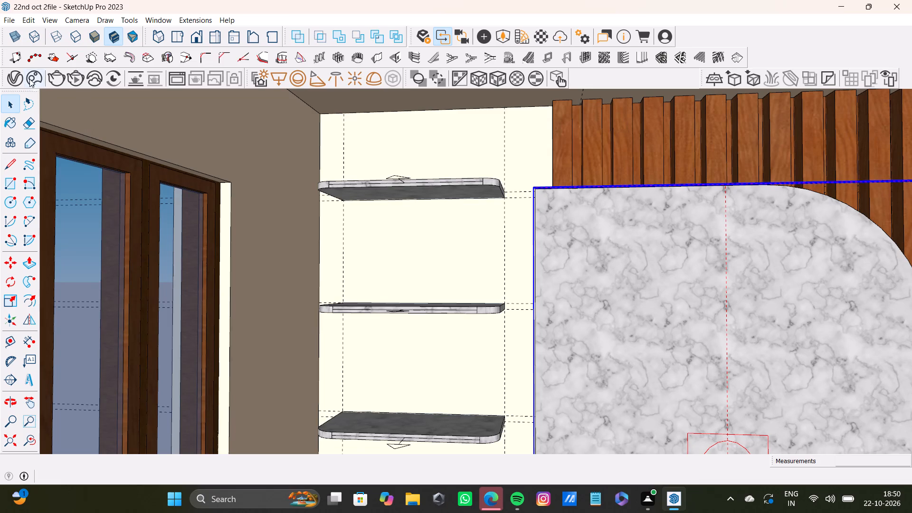
pyautogui.click(31, 78)
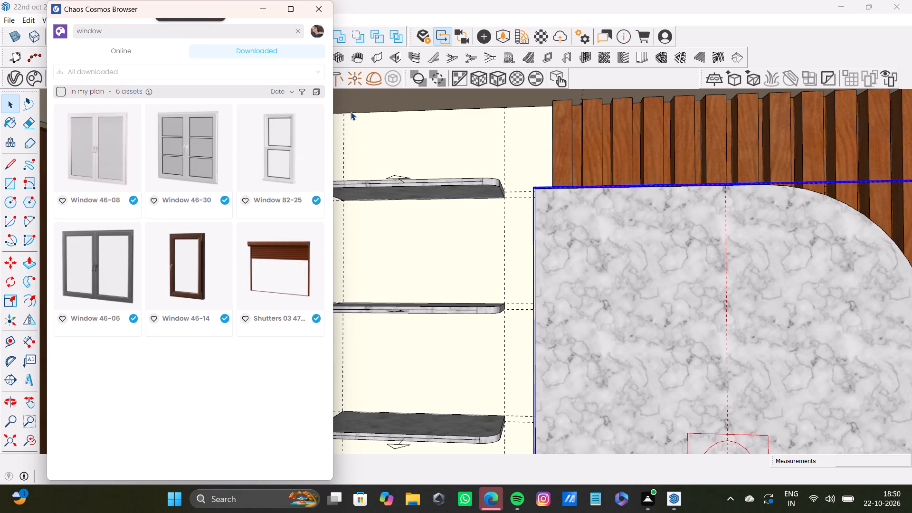
pyautogui.click(167, 75)
pyautogui.click(137, 97)
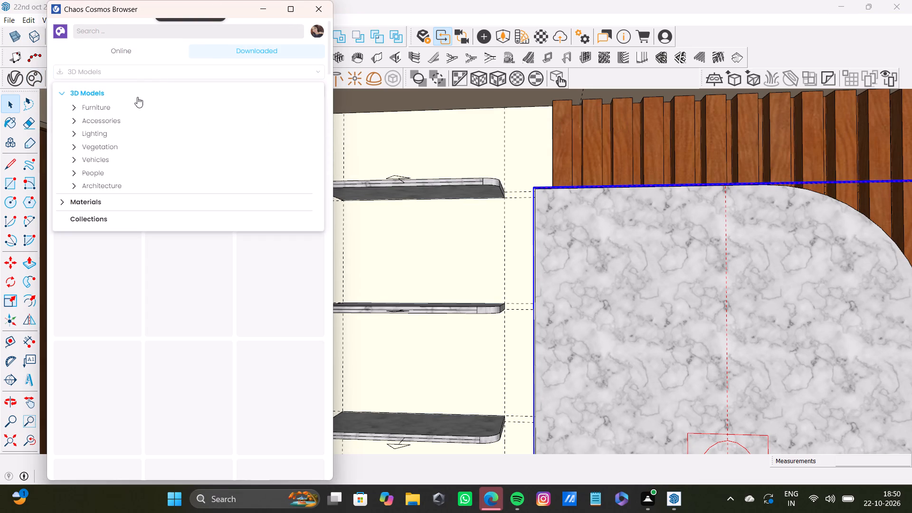
pyautogui.click(122, 119)
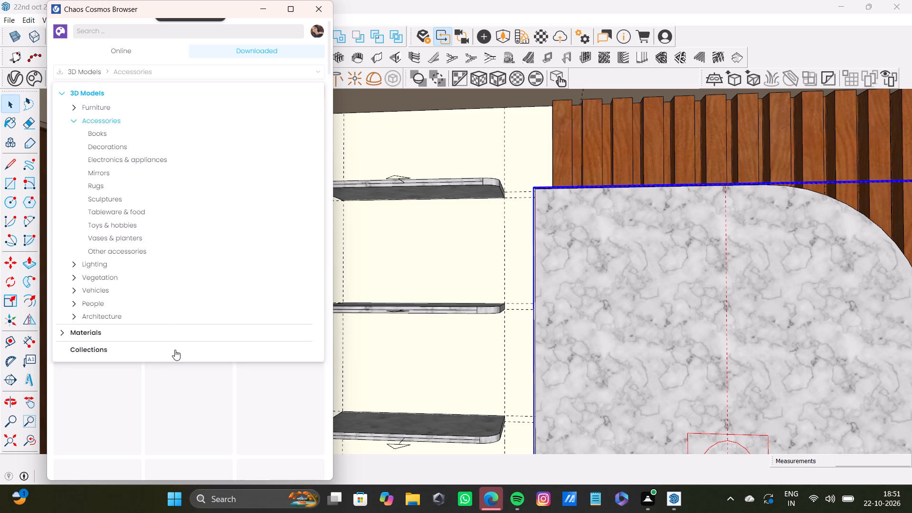
pyautogui.click(183, 382)
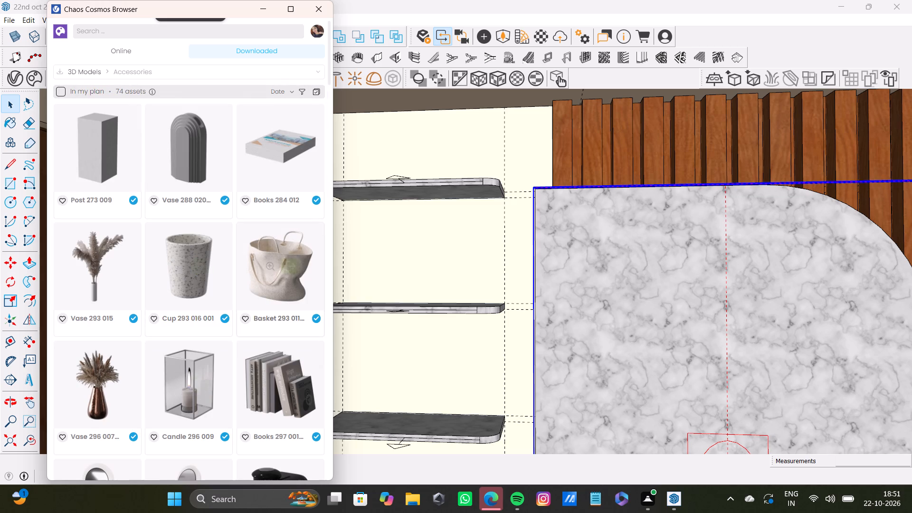
# Place the Books 297 001 asset on the third shelf from the top, near its window-side end.
pyautogui.click(290, 390)
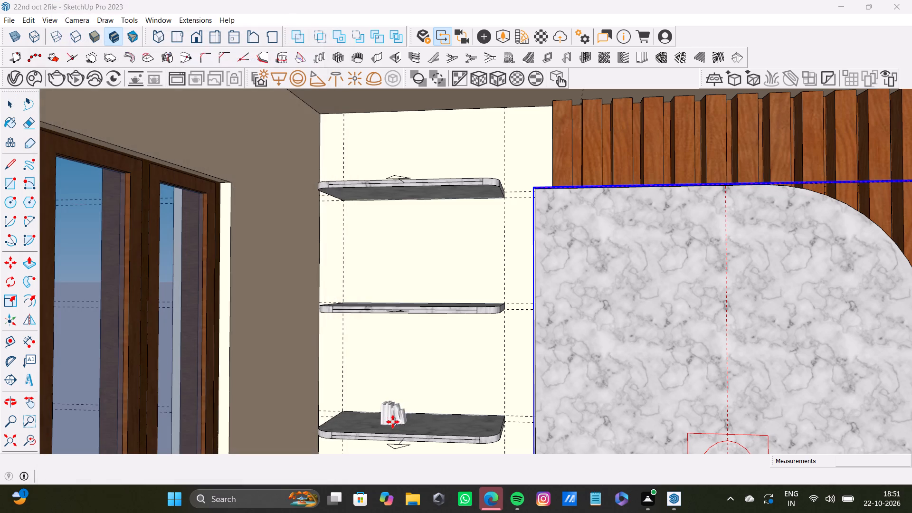
pyautogui.click(353, 424)
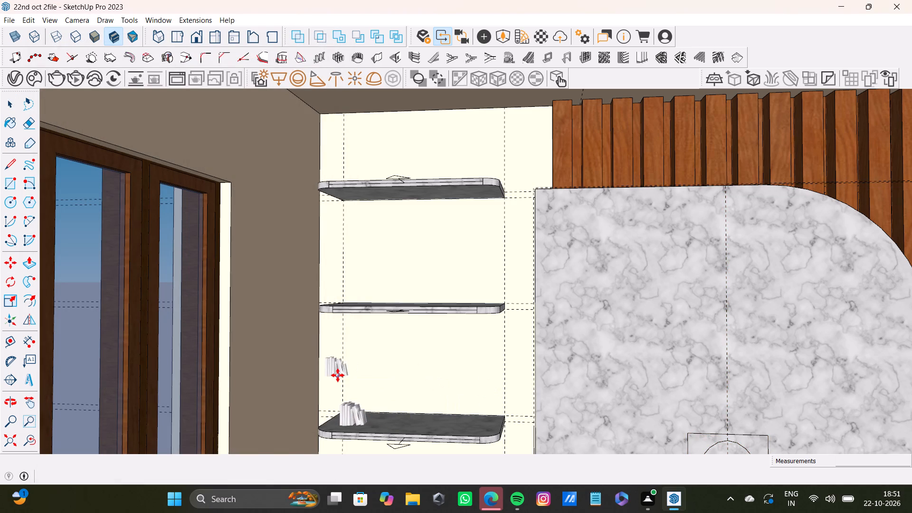
pyautogui.press('space')
# Place the Vase 293 015 asset on the second shelf from the top, near the end beside the larger arched panel.
pyautogui.click(114, 266)
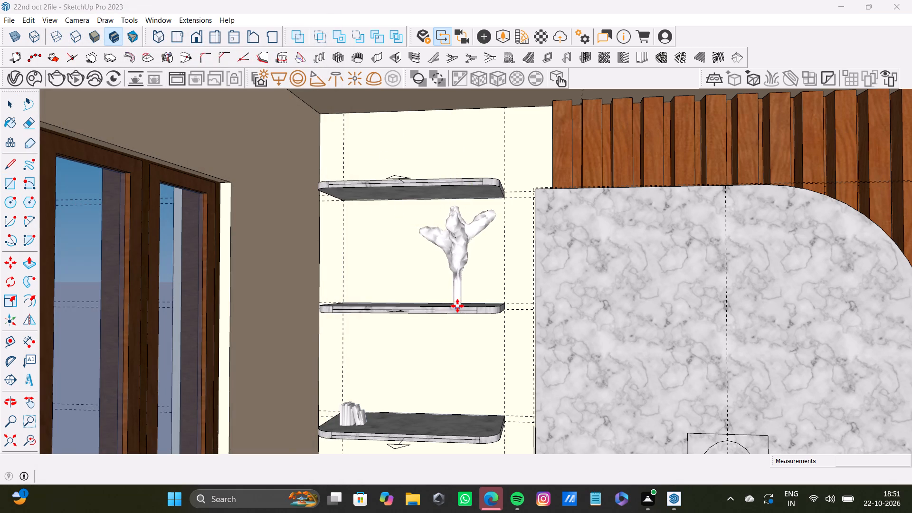
pyautogui.scroll(4, 459, 302)
pyautogui.moveTo(460, 302); pyautogui.dragTo(402, 355, button='middle')
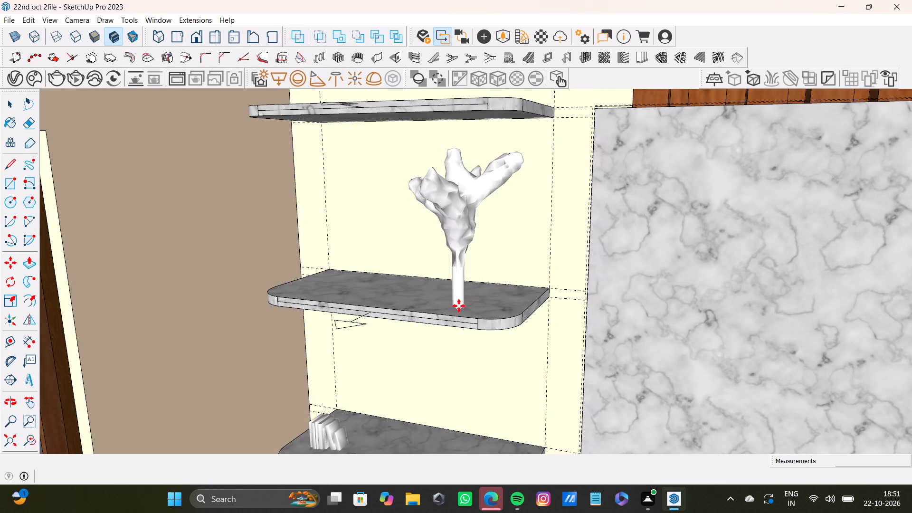
pyautogui.click(459, 306)
# Place the Decorative Jar 83-09 asset from Chaos Cosmos on the top wall shelf, near its window-side end.
pyautogui.click(31, 79)
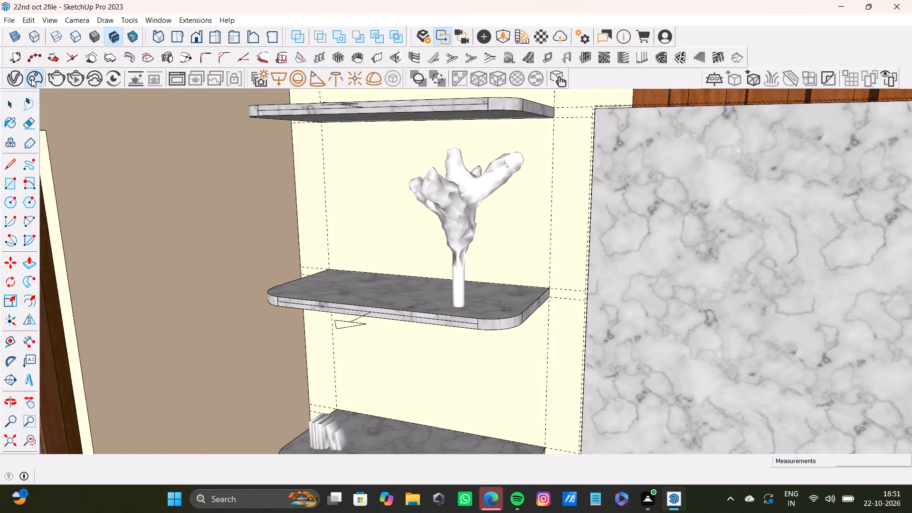
pyautogui.scroll(-12, 183, 333)
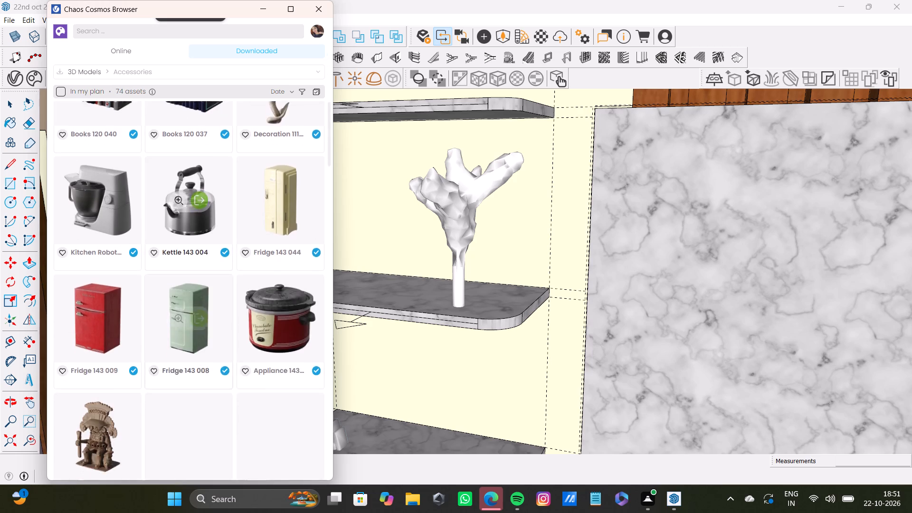
pyautogui.scroll(-5, 184, 335)
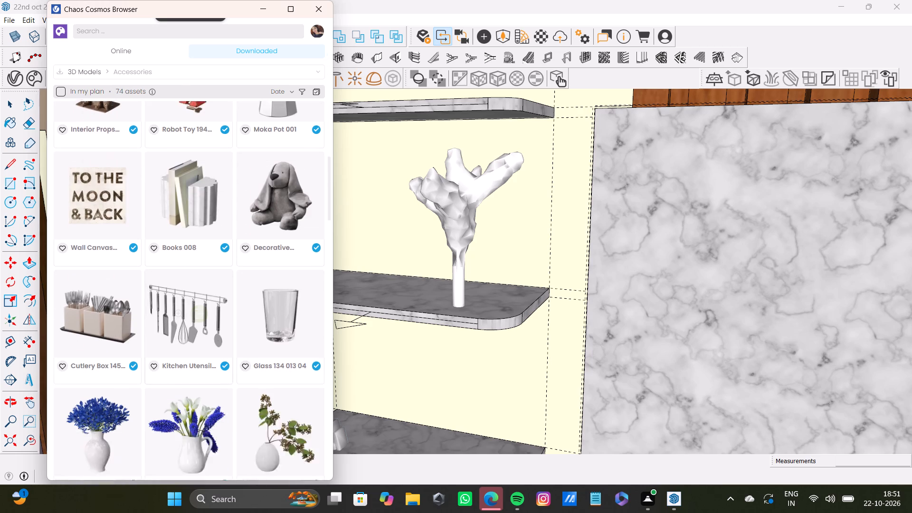
pyautogui.moveTo(182, 340); pyautogui.dragTo(208, 322, button='middle')
pyautogui.scroll(-2, 208, 322)
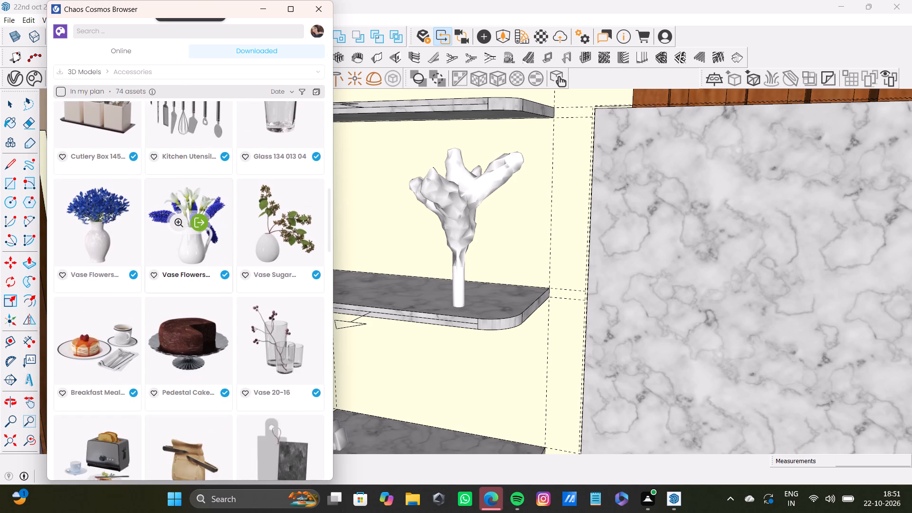
pyautogui.scroll(-7, 208, 322)
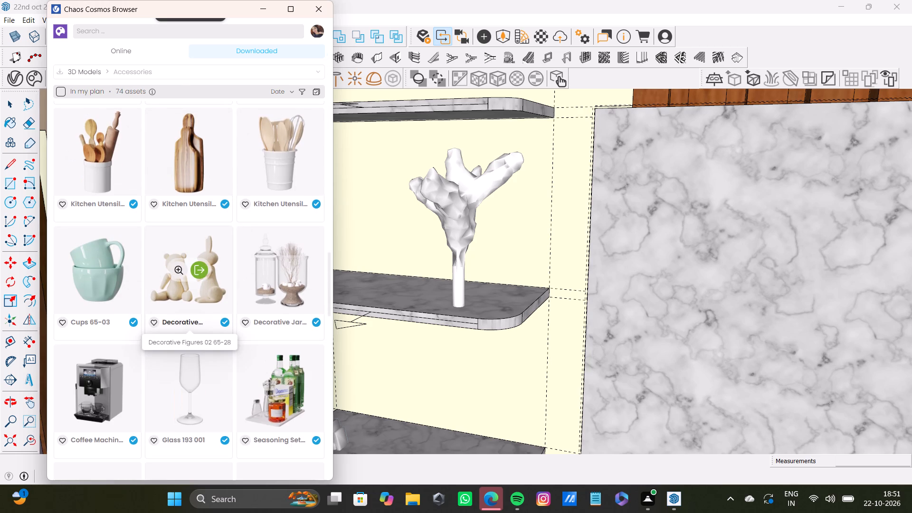
pyautogui.scroll(-2, 208, 321)
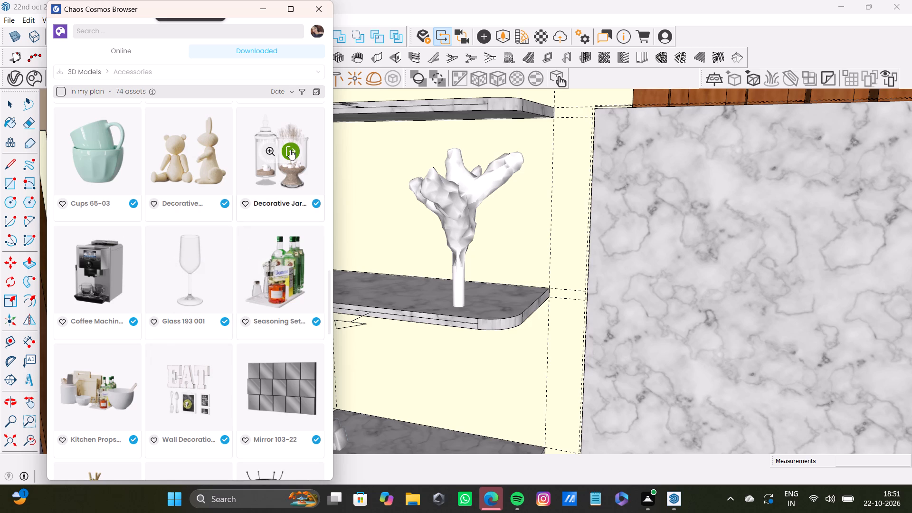
pyautogui.click(290, 150)
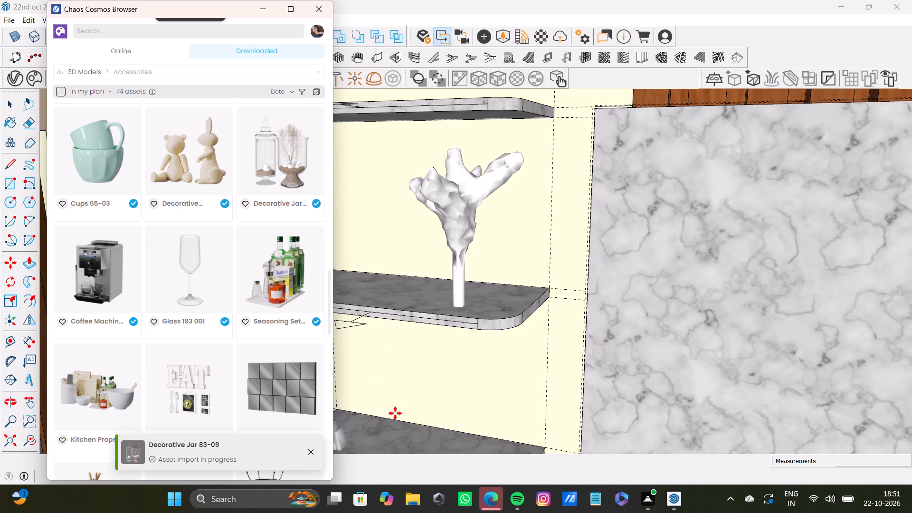
pyautogui.scroll(-2, 422, 443)
pyautogui.moveTo(418, 433); pyautogui.dragTo(439, 420, button='middle')
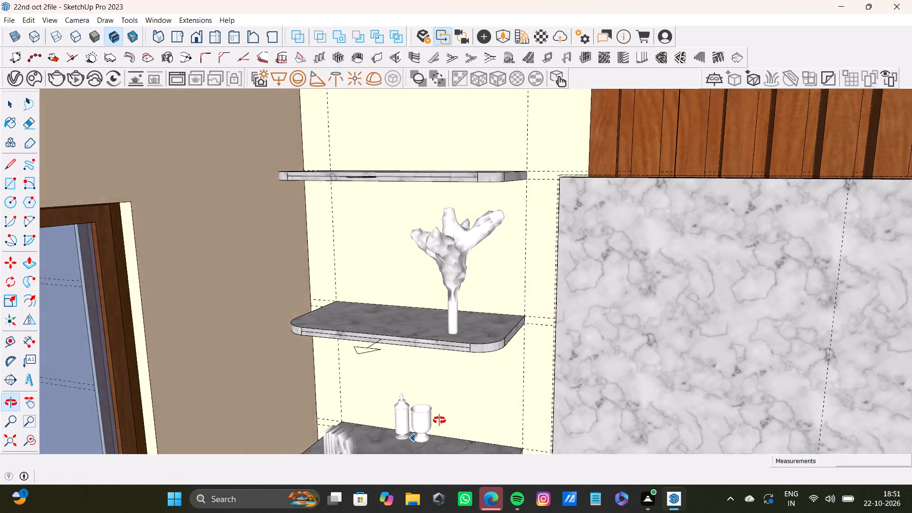
pyautogui.moveTo(439, 420); pyautogui.dragTo(459, 419, button='middle')
pyautogui.moveTo(380, 275); pyautogui.dragTo(370, 327, button='middle')
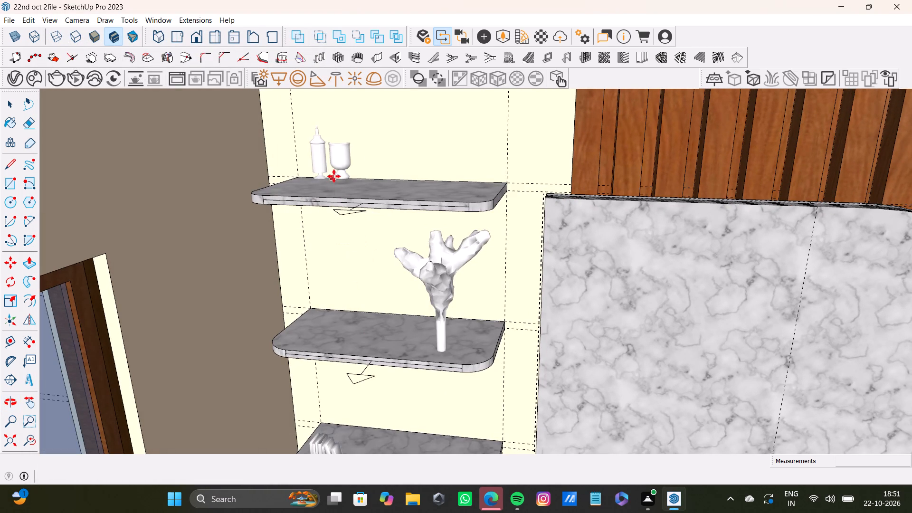
pyautogui.click(334, 189)
pyautogui.scroll(-3, 366, 238)
pyautogui.press('space')
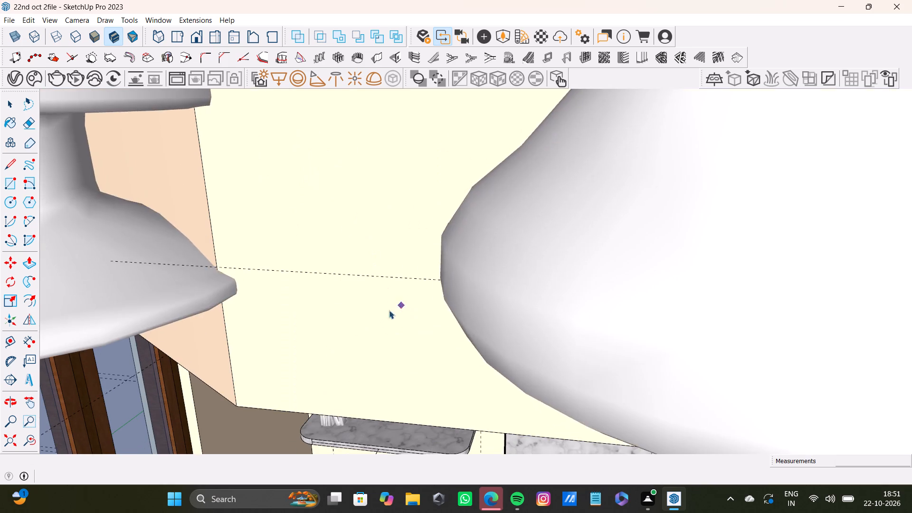
# Place the Vase Set 001 asset on the third shelf from the top, between the books and the end beside the larger arched panel.
pyautogui.click(13, 438)
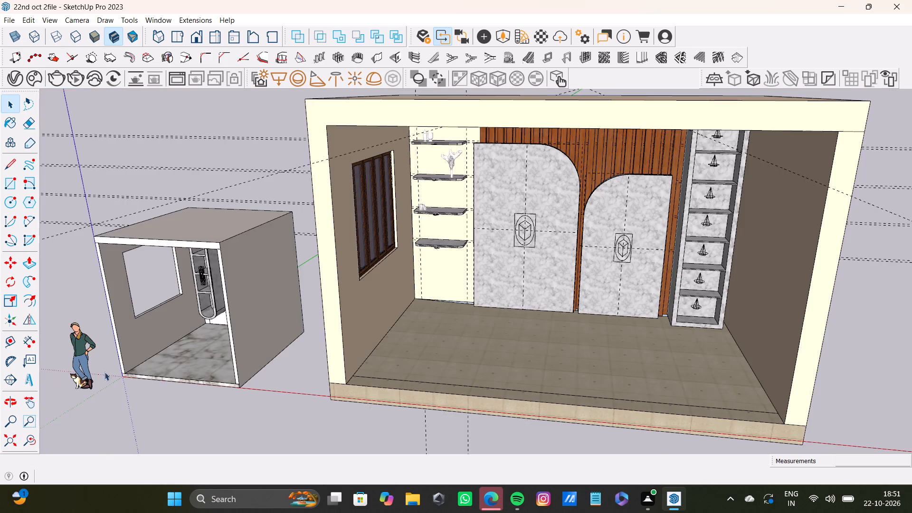
pyautogui.moveTo(388, 210); pyautogui.dragTo(364, 190, button='middle')
pyautogui.scroll(8, 392, 217)
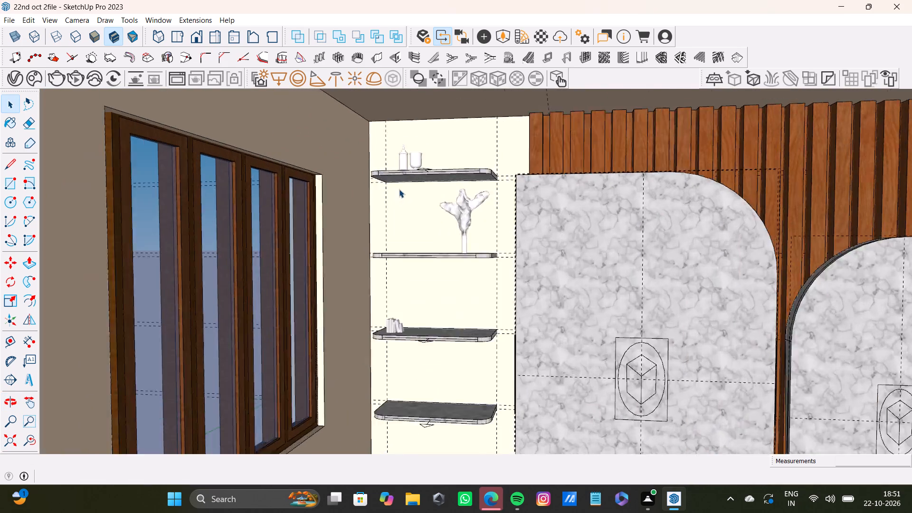
pyautogui.scroll(2, 399, 189)
pyautogui.moveTo(422, 165); pyautogui.dragTo(361, 227, button='middle')
pyautogui.scroll(2, 412, 183)
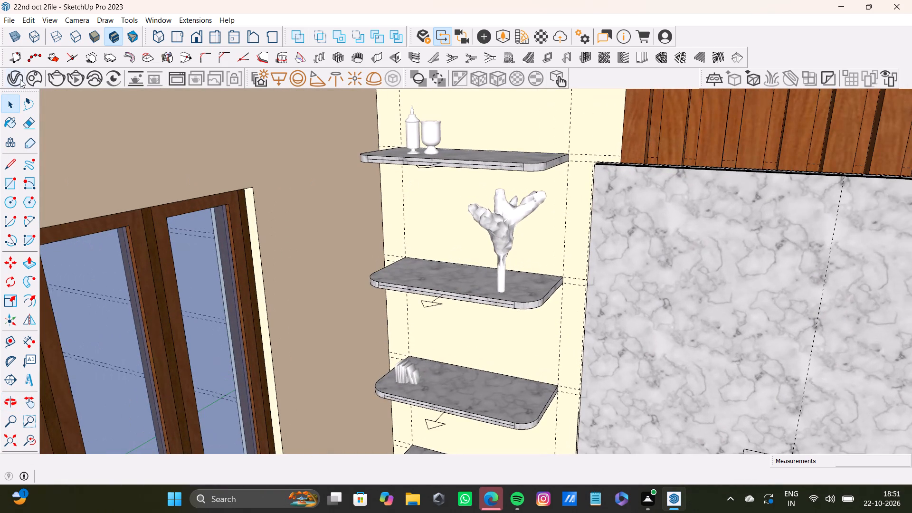
pyautogui.click(37, 80)
pyautogui.scroll(-7, 294, 288)
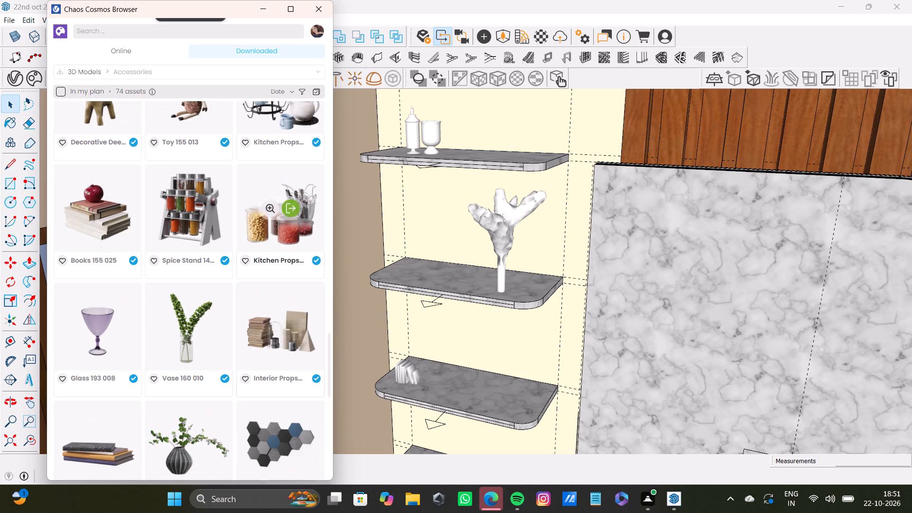
pyautogui.scroll(-3, 286, 301)
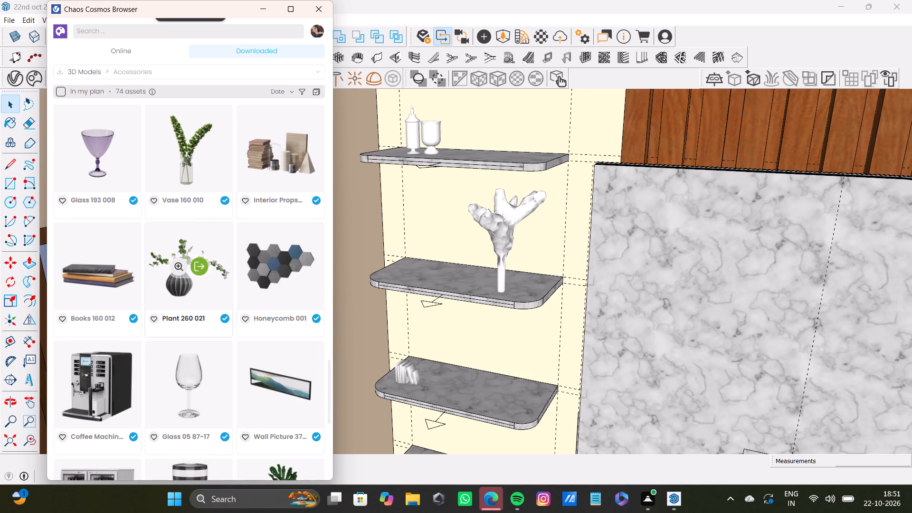
pyautogui.scroll(-7, 212, 322)
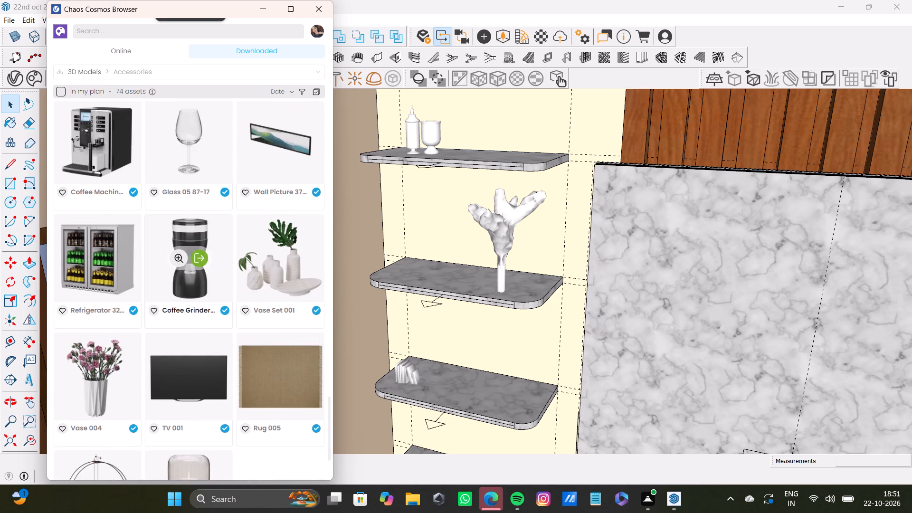
pyautogui.scroll(-3, 218, 318)
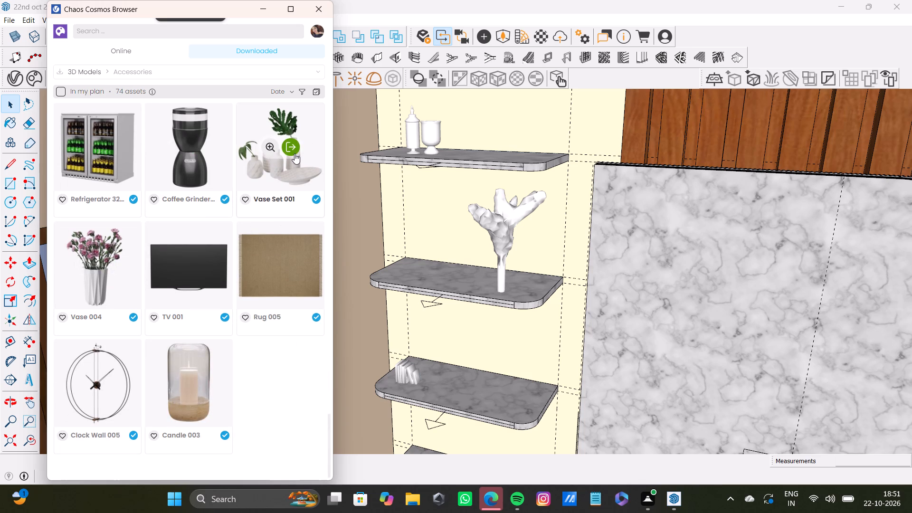
pyautogui.click(294, 153)
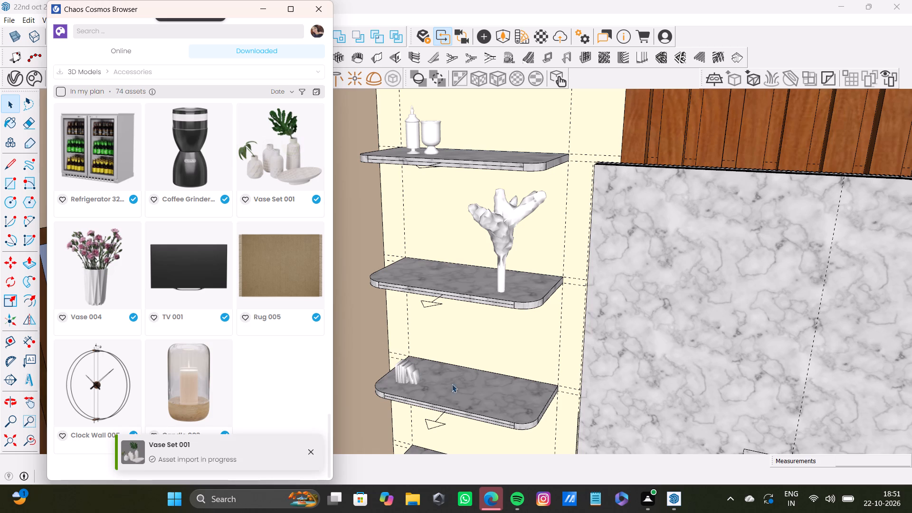
pyautogui.click(487, 396)
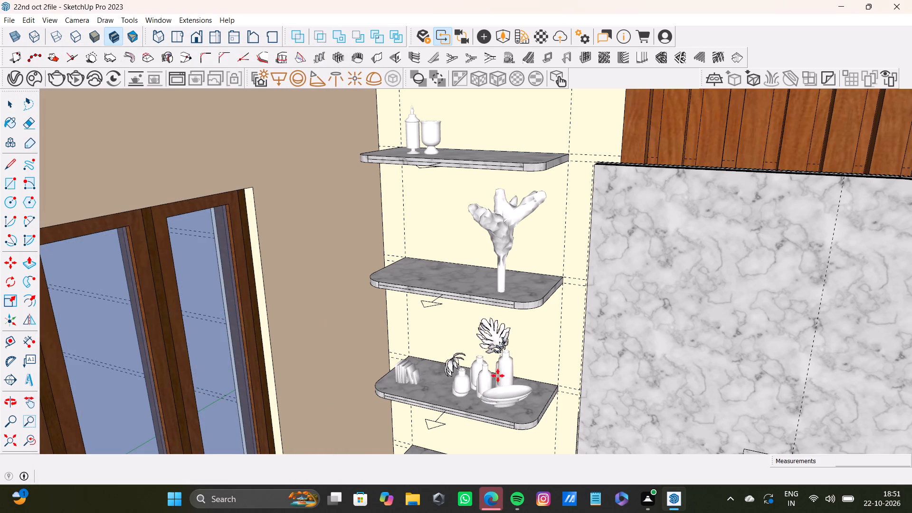
pyautogui.press('space')
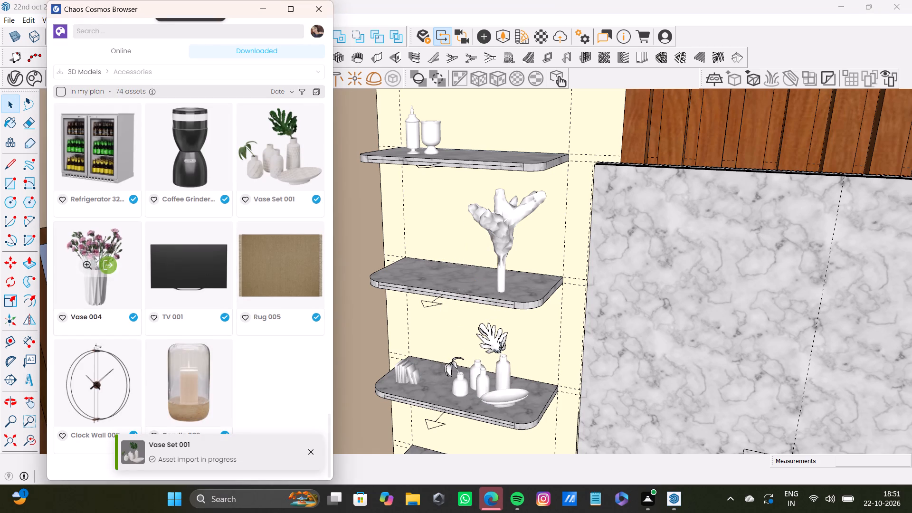
# Place the Books 120 040 asset on the second shelf from the top, on the window side of the vase.
pyautogui.scroll(12, 131, 295)
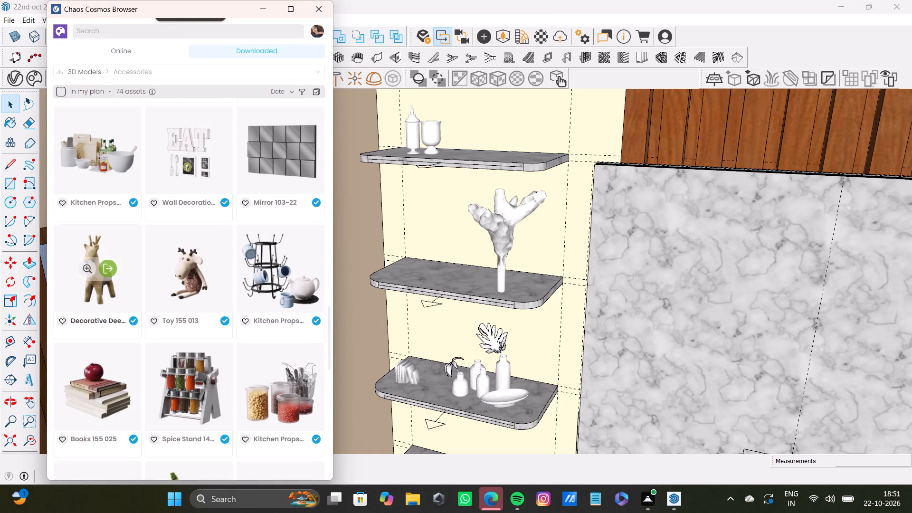
pyautogui.scroll(14, 184, 307)
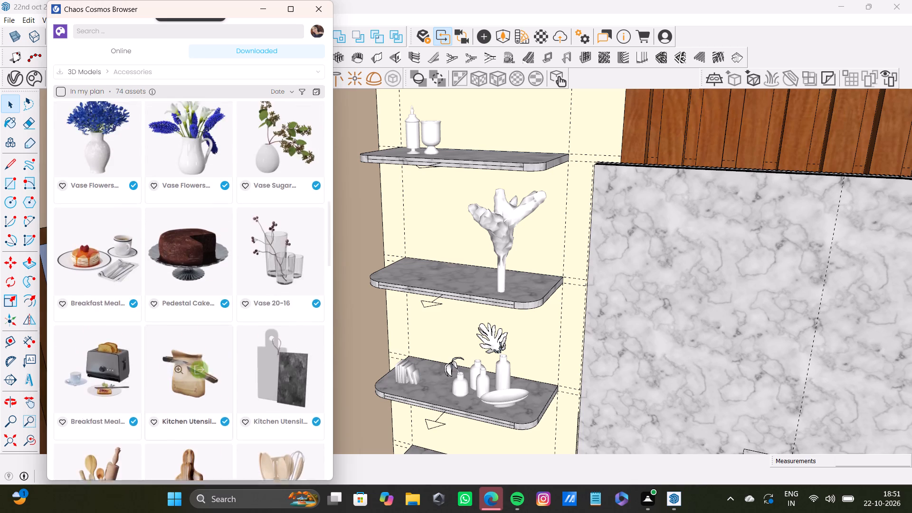
pyautogui.scroll(14, 185, 298)
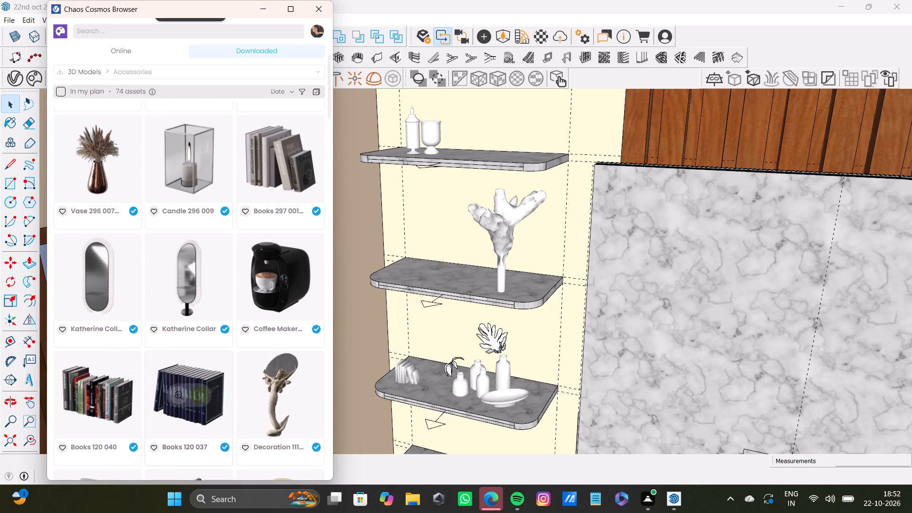
pyautogui.click(104, 395)
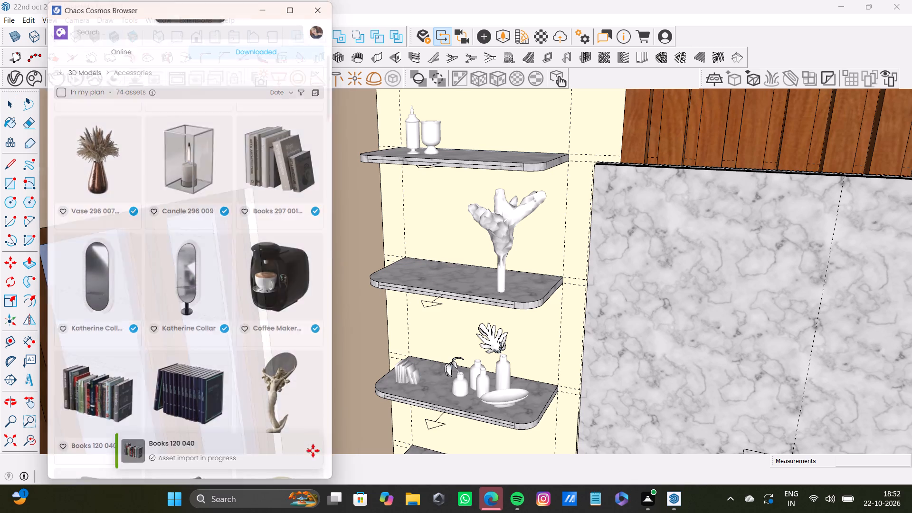
pyautogui.click(435, 281)
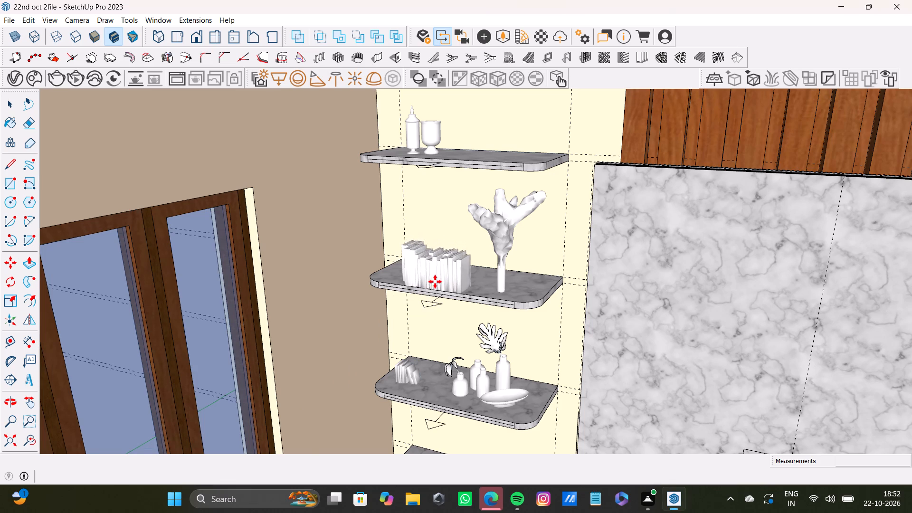
pyautogui.press('space')
# Filter the downloaded Cosmos assets to the Potted plants category under 3D Models Vegetation.
pyautogui.scroll(-3, 469, 261)
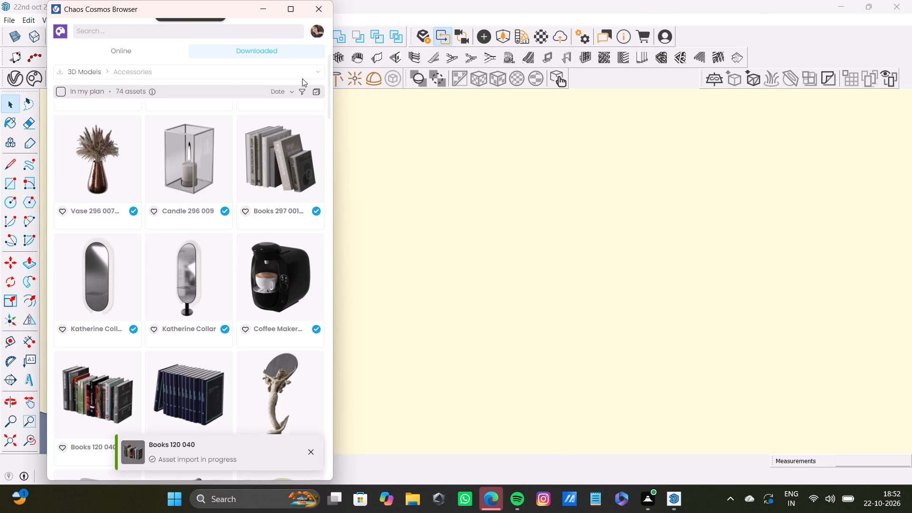
pyautogui.click(139, 67)
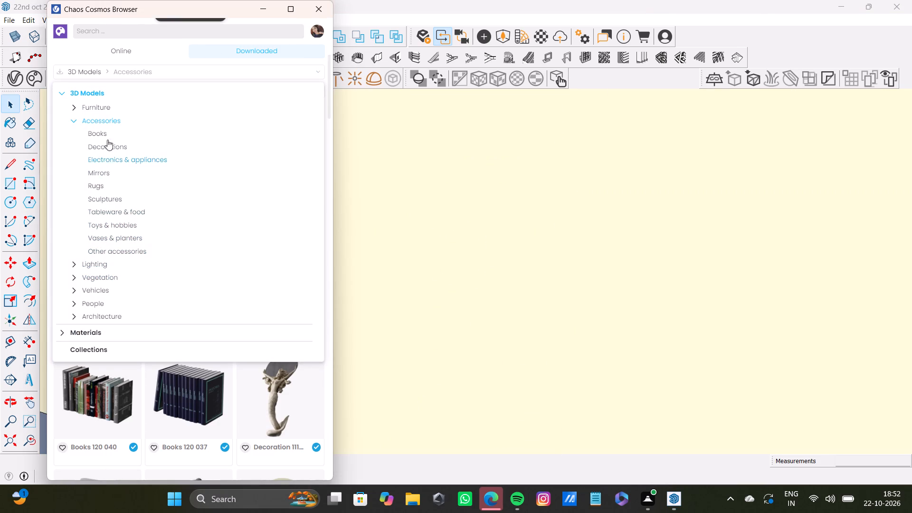
pyautogui.click(79, 91)
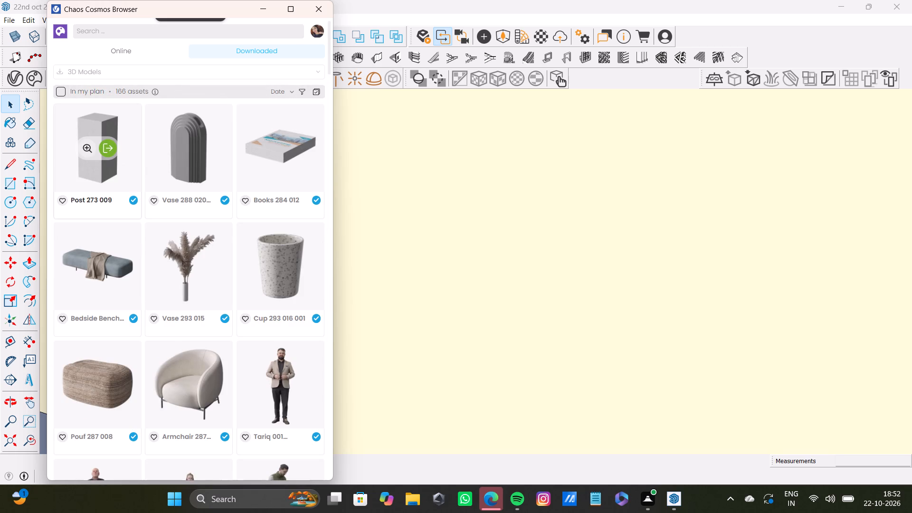
pyautogui.click(112, 73)
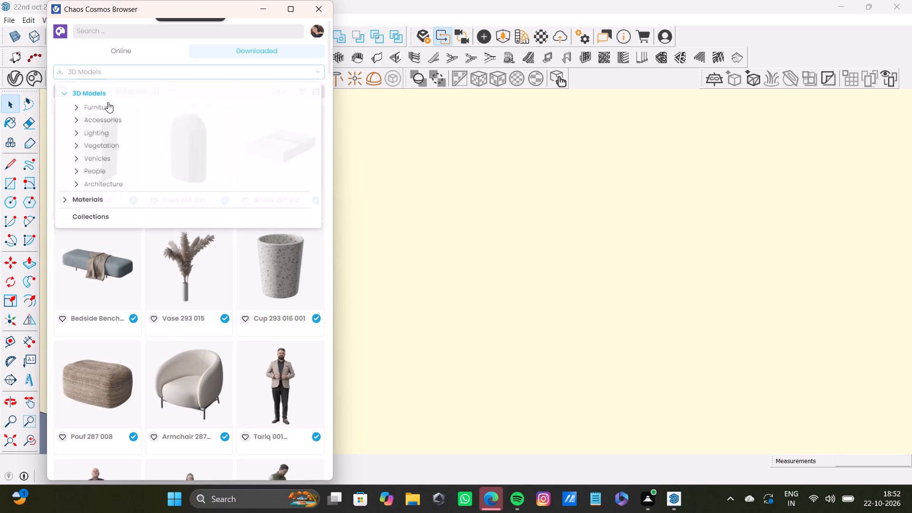
pyautogui.click(100, 142)
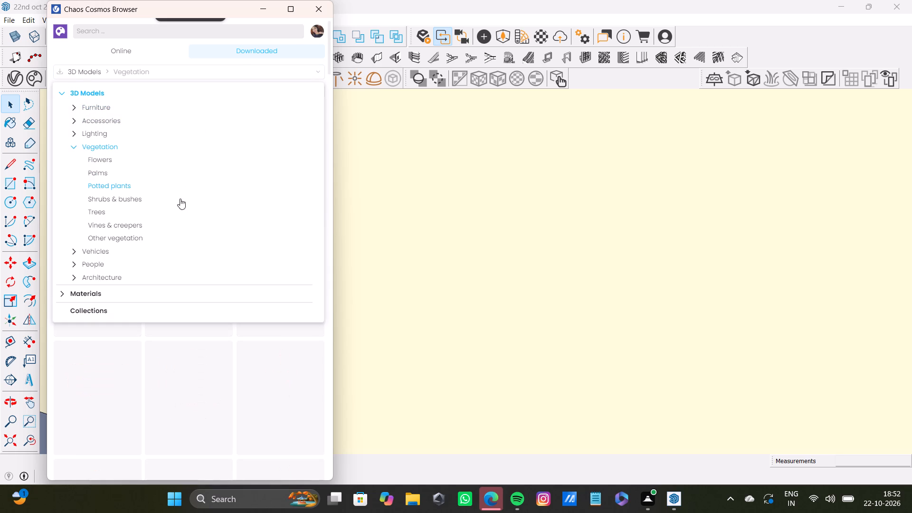
pyautogui.click(139, 182)
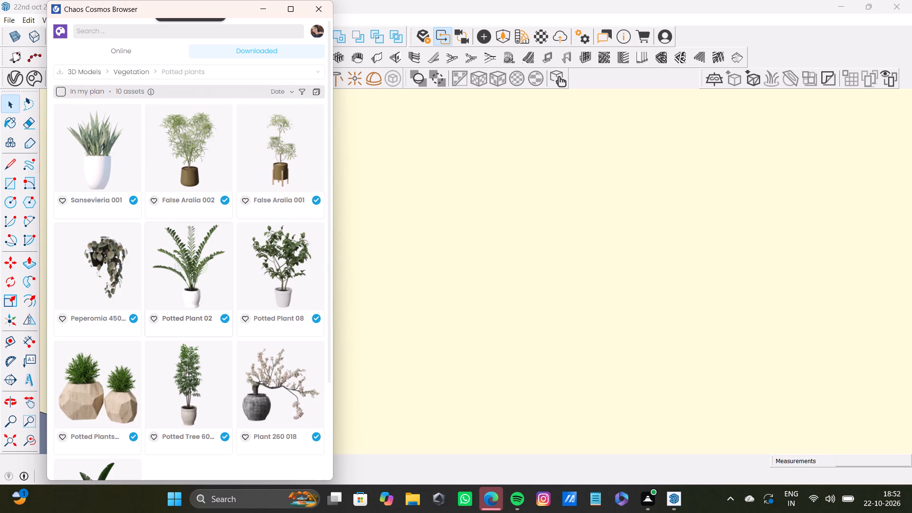
pyautogui.scroll(-2, 180, 306)
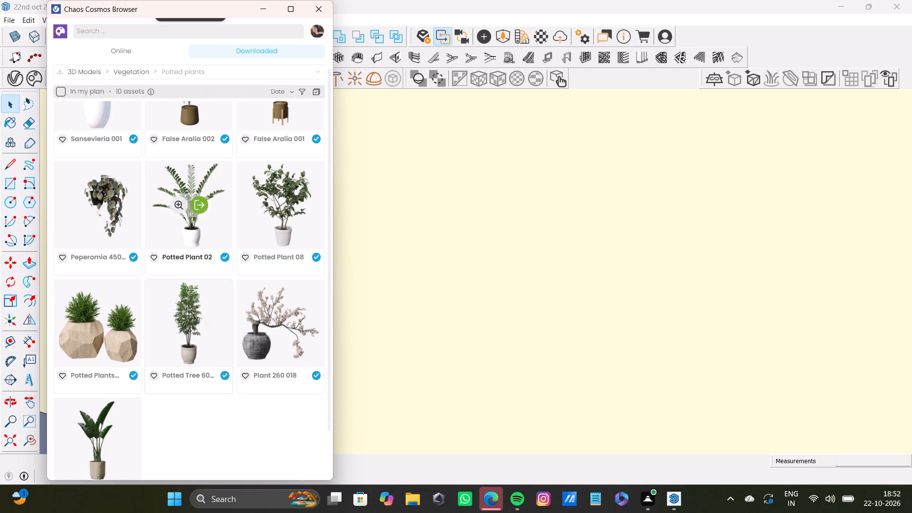
pyautogui.scroll(3, 180, 306)
# Examine the online Cosmos potted plants for one that suits the room.
pyautogui.click(123, 48)
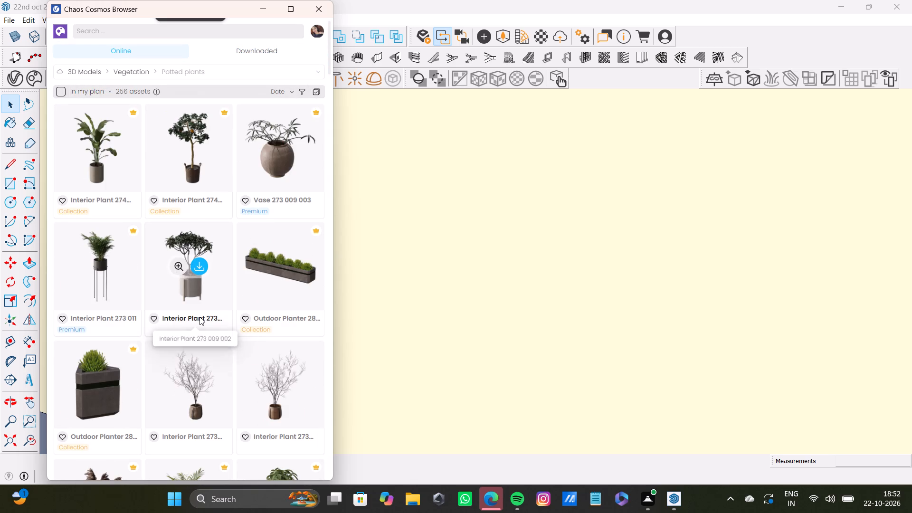
pyautogui.scroll(-10, 230, 284)
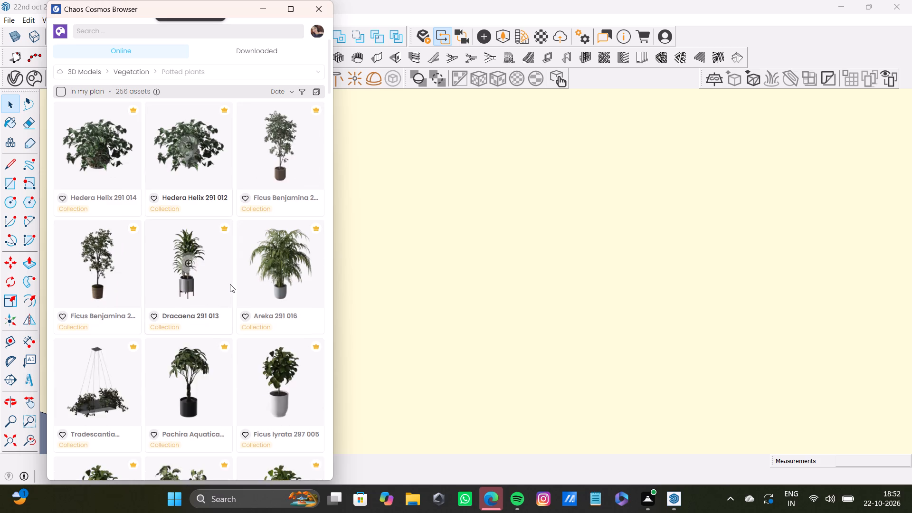
pyautogui.scroll(-6, 230, 284)
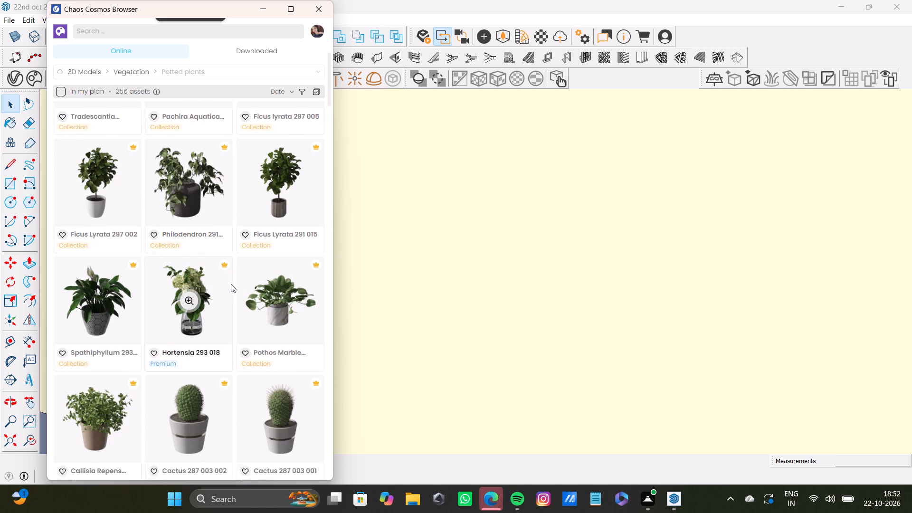
pyautogui.scroll(-13, 231, 284)
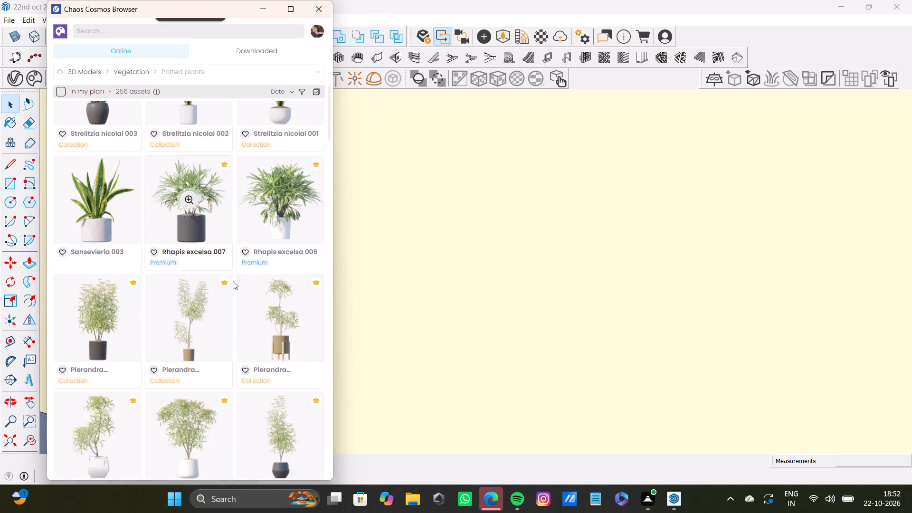
pyautogui.scroll(-15, 233, 281)
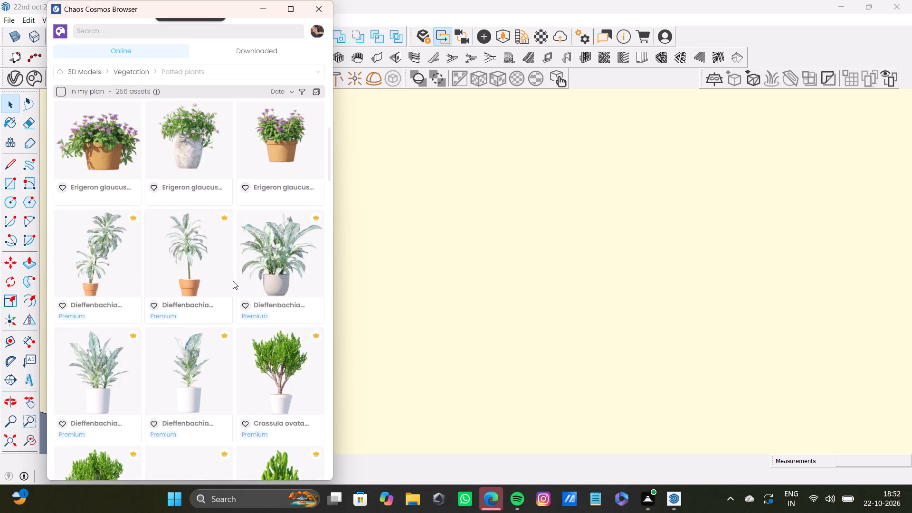
pyautogui.scroll(-18, 233, 281)
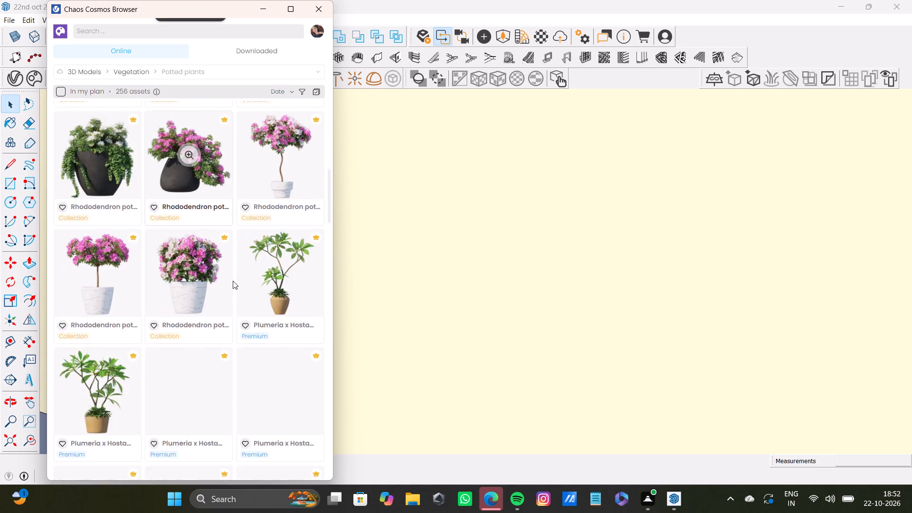
pyautogui.scroll(-18, 233, 281)
pyautogui.scroll(-3, 233, 281)
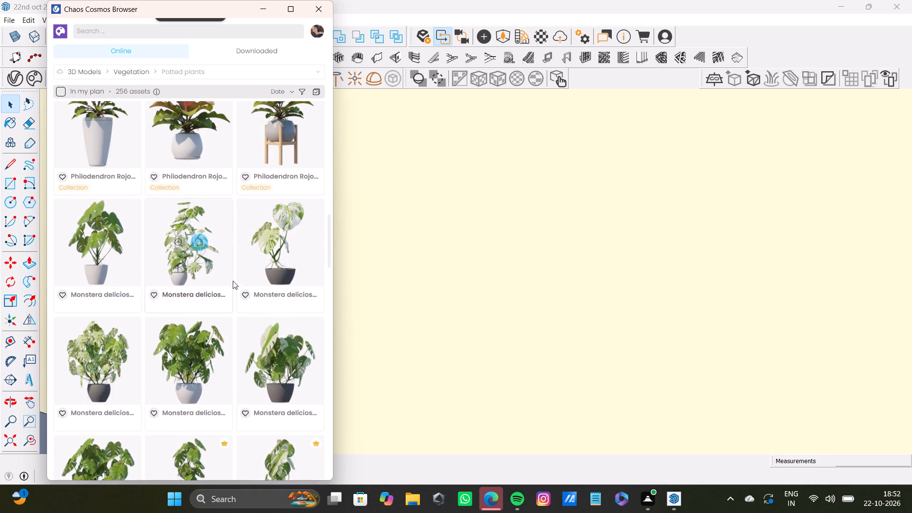
pyautogui.scroll(-18, 233, 281)
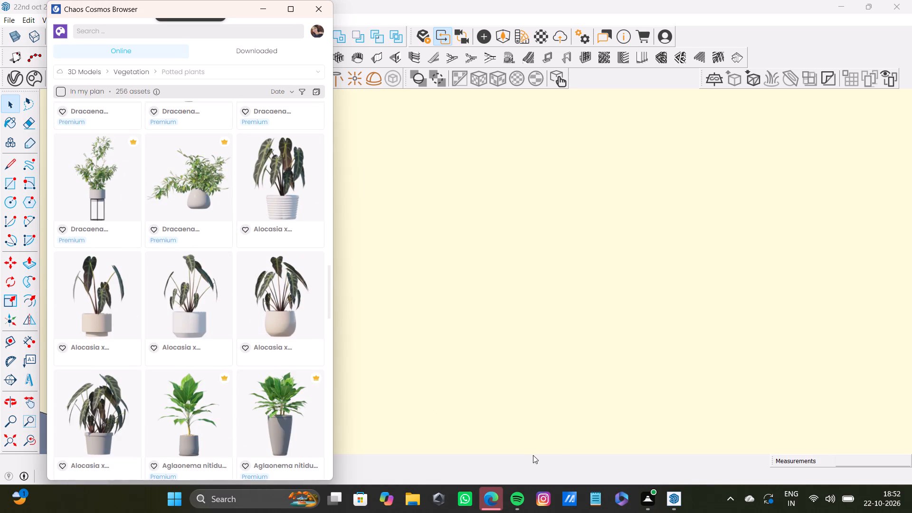
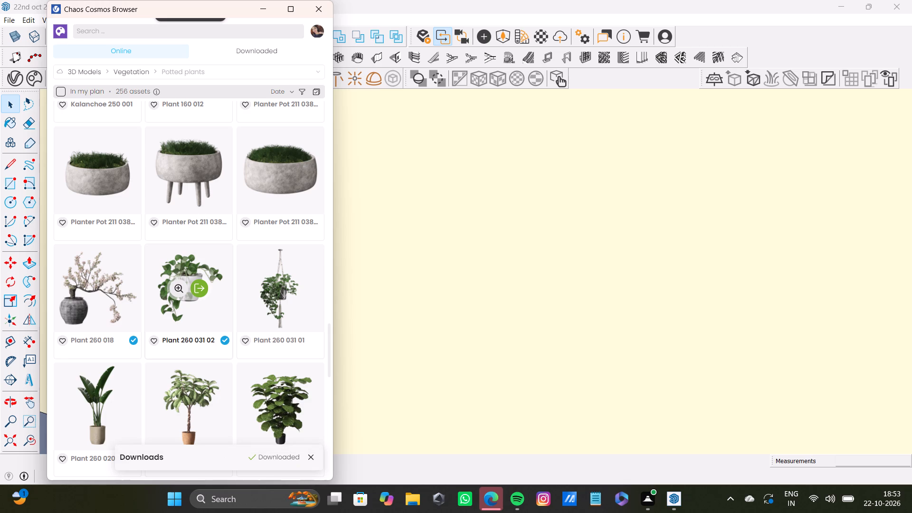
# Import Plant 260 031 02 from the Cosmos library and place it on the top floating shelf, at the end nearest the slatted wall.
pyautogui.click(201, 287)
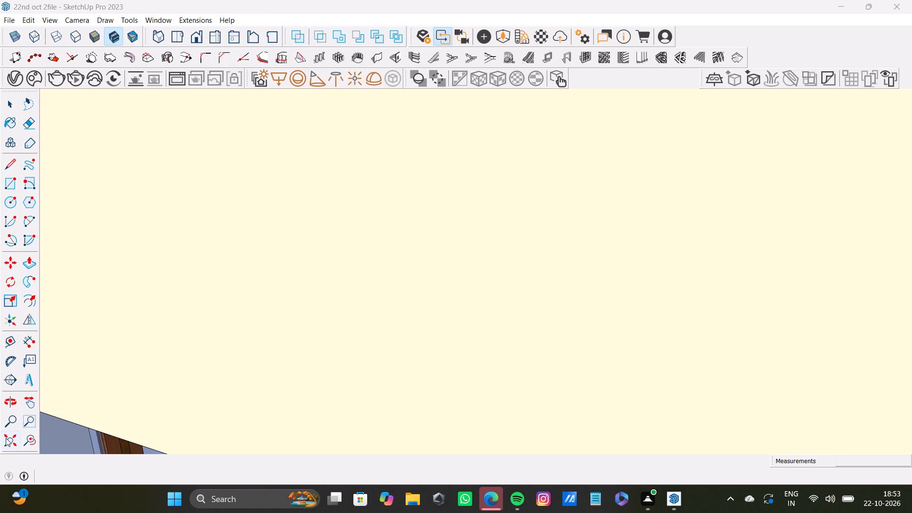
pyautogui.click(6, 437)
pyautogui.scroll(13, 516, 199)
pyautogui.scroll(-5, 402, 214)
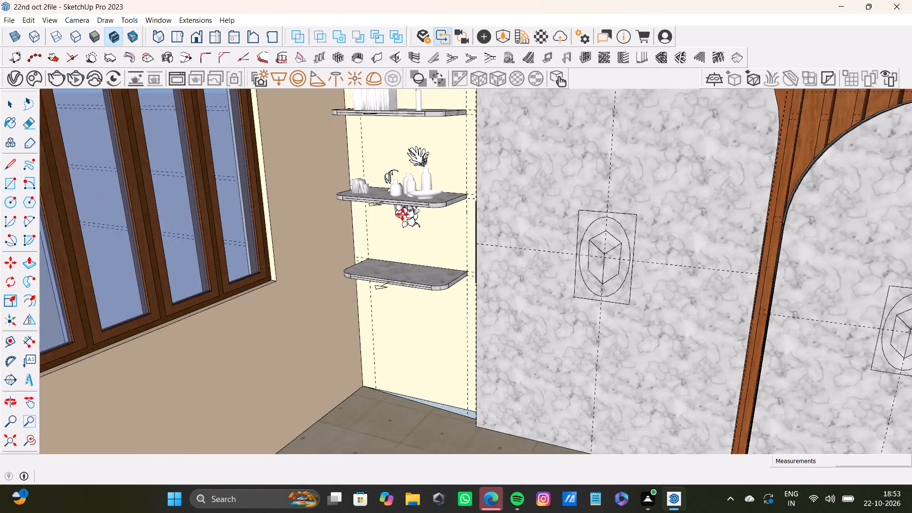
pyautogui.scroll(-3, 402, 214)
pyautogui.moveTo(403, 235); pyautogui.dragTo(392, 260, button='middle')
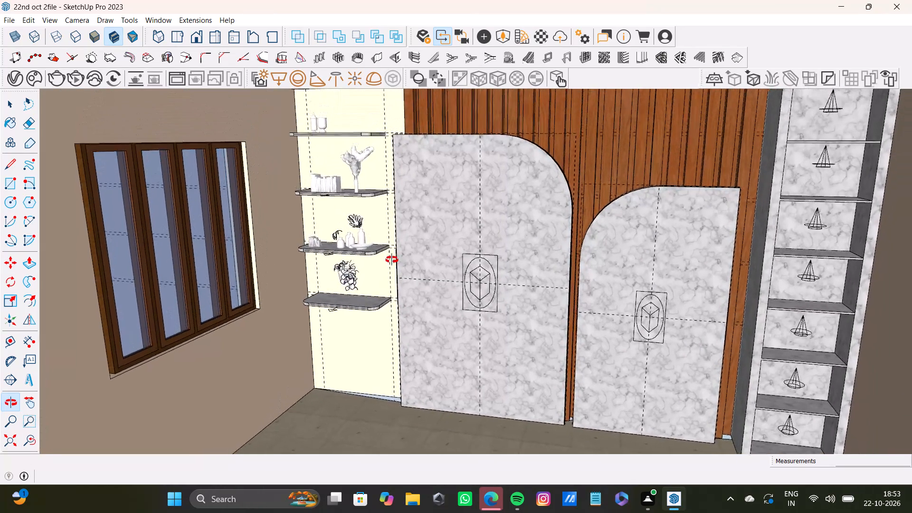
pyautogui.moveTo(392, 260); pyautogui.dragTo(395, 241, button='middle')
pyautogui.scroll(3, 380, 194)
pyautogui.moveTo(328, 136); pyautogui.dragTo(359, 175, button='middle')
pyautogui.scroll(-2, 352, 293)
pyautogui.keyDown('shift'); pyautogui.moveTo(347, 337); pyautogui.dragTo(339, 35, button='middle'); pyautogui.keyUp('shift')
pyautogui.scroll(4, 328, 421)
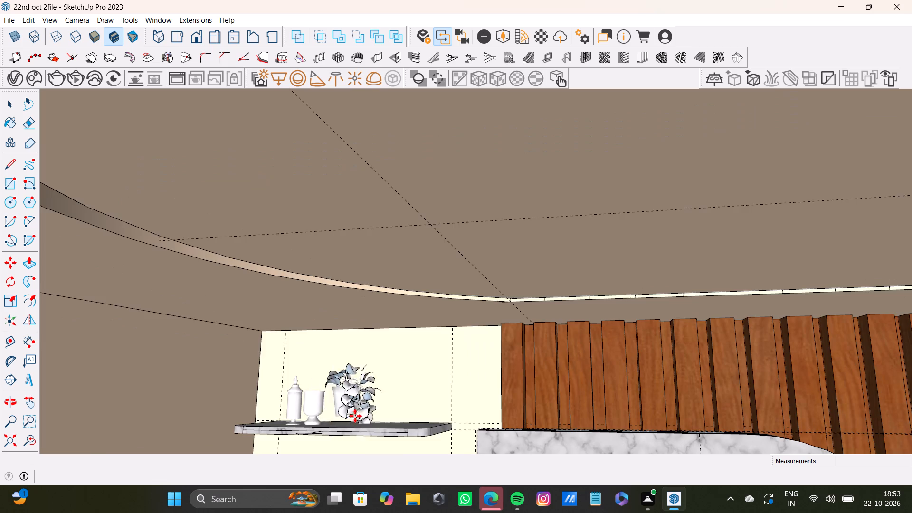
pyautogui.keyDown('shift'); pyautogui.moveTo(356, 413); pyautogui.dragTo(370, 332, button='middle'); pyautogui.keyUp('shift')
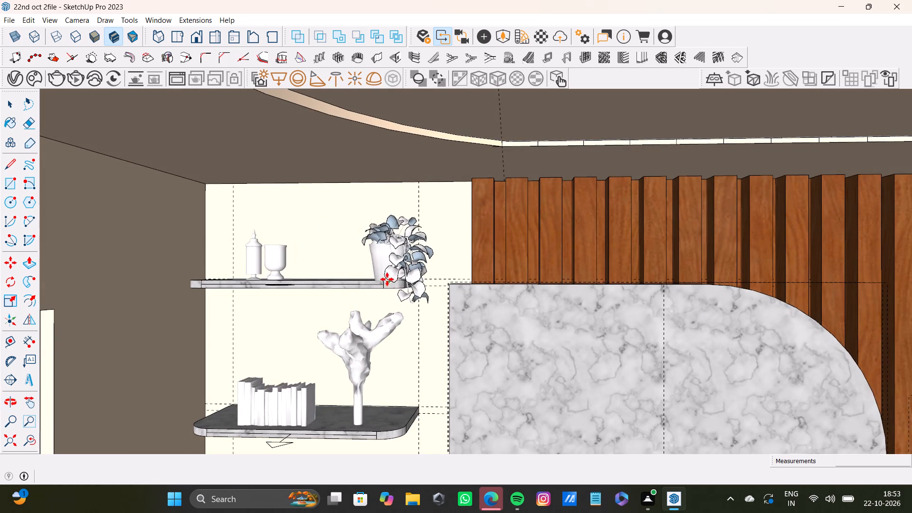
pyautogui.click(387, 277)
# Place two more copies of the trailing plant in the third and sixth compartments from the top of the tall marble niche unit.
pyautogui.scroll(-5, 448, 328)
pyautogui.keyDown('shift'); pyautogui.moveTo(479, 345); pyautogui.dragTo(380, 267, button='middle'); pyautogui.keyUp('shift')
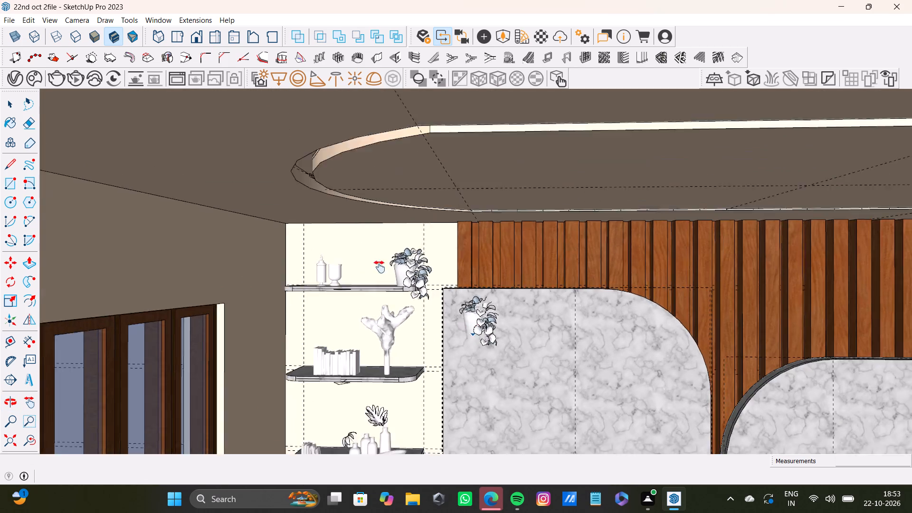
pyautogui.keyDown('shift'); pyautogui.moveTo(380, 267); pyautogui.dragTo(243, 176, button='middle'); pyautogui.keyUp('shift')
pyautogui.scroll(-2, 617, 320)
pyautogui.keyDown('shift'); pyautogui.moveTo(684, 374); pyautogui.dragTo(437, 305, button='middle'); pyautogui.keyUp('shift')
pyautogui.scroll(1, 503, 250)
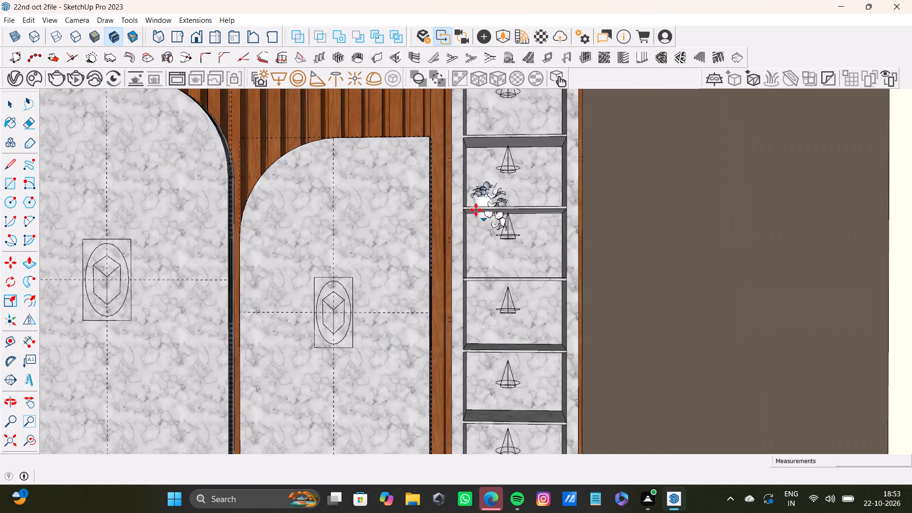
pyautogui.click(484, 206)
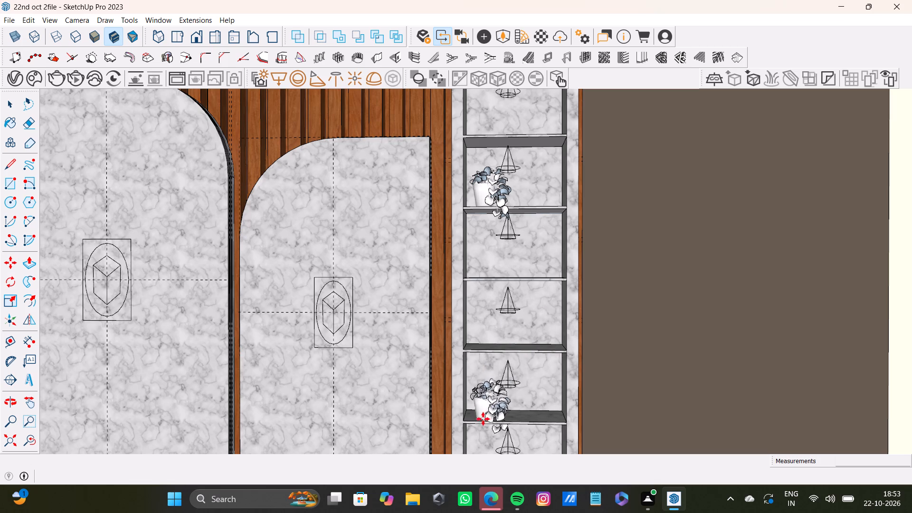
pyautogui.click(482, 414)
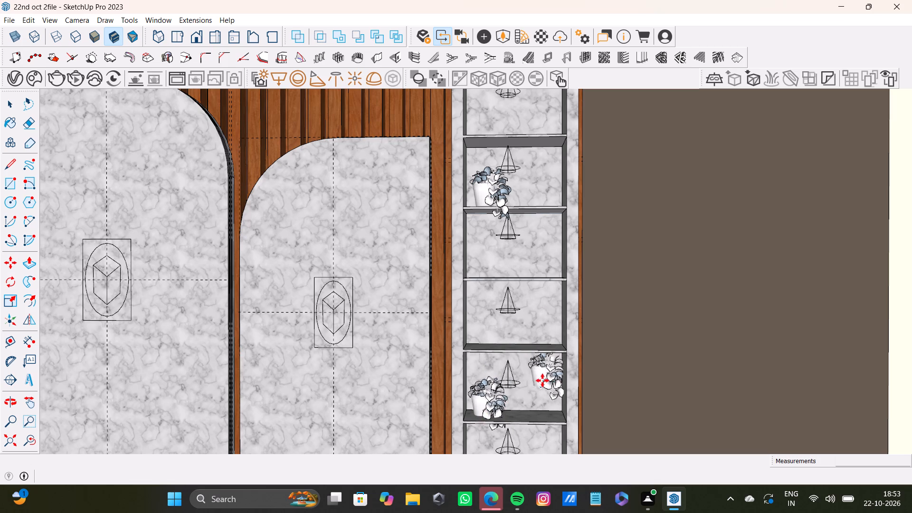
pyautogui.press('space')
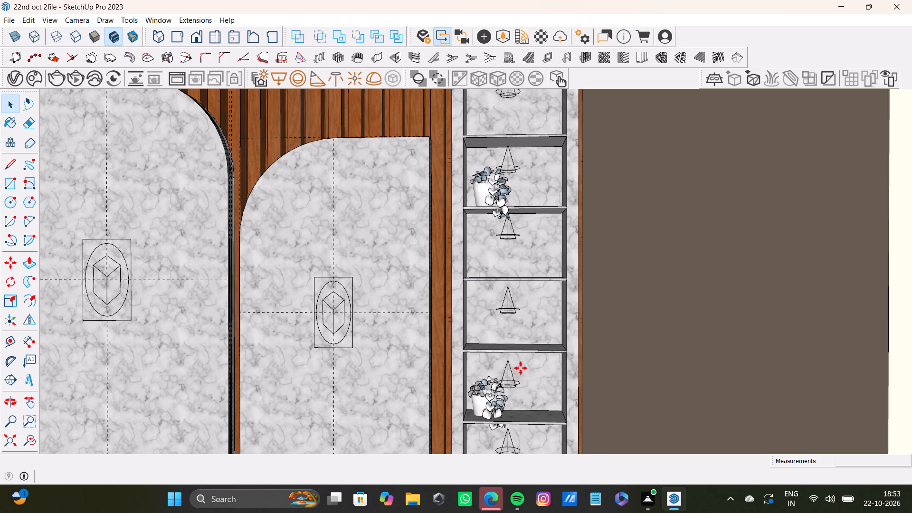
pyautogui.press('space')
# Scale up the trailing plant on the top floating shelf uniformly from a corner of its bounding box.
pyautogui.scroll(-8, 444, 468)
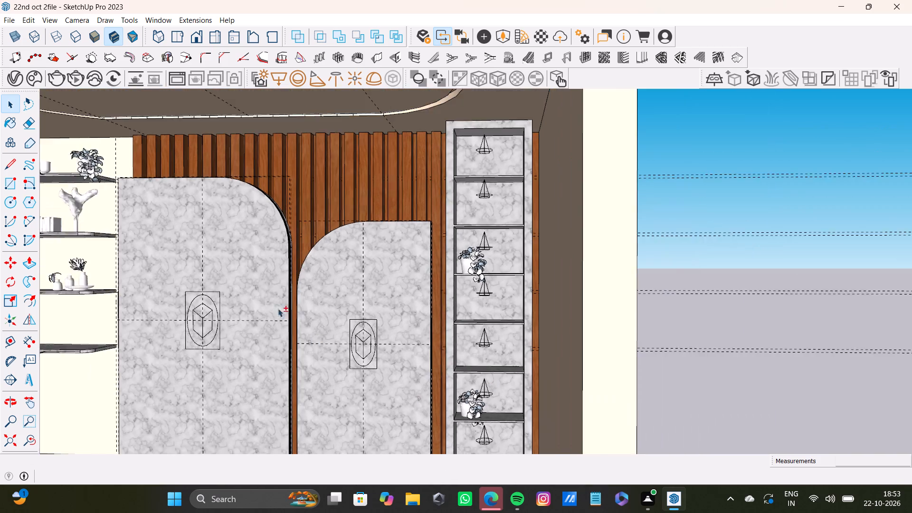
pyautogui.keyDown('shift'); pyautogui.moveTo(278, 308); pyautogui.dragTo(454, 330, button='middle'); pyautogui.keyUp('shift')
pyautogui.scroll(14, 348, 256)
pyautogui.moveTo(290, 188); pyautogui.dragTo(321, 193, button='middle')
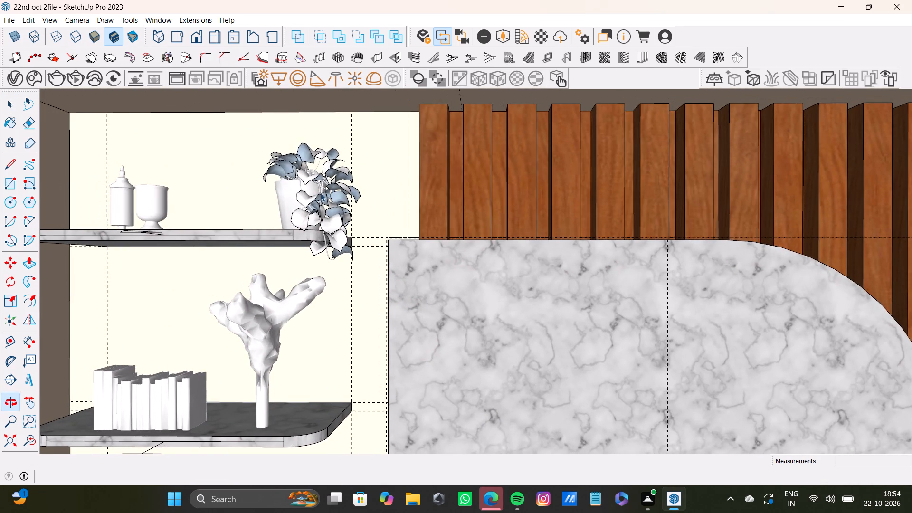
pyautogui.click(318, 191)
pyautogui.press('s')
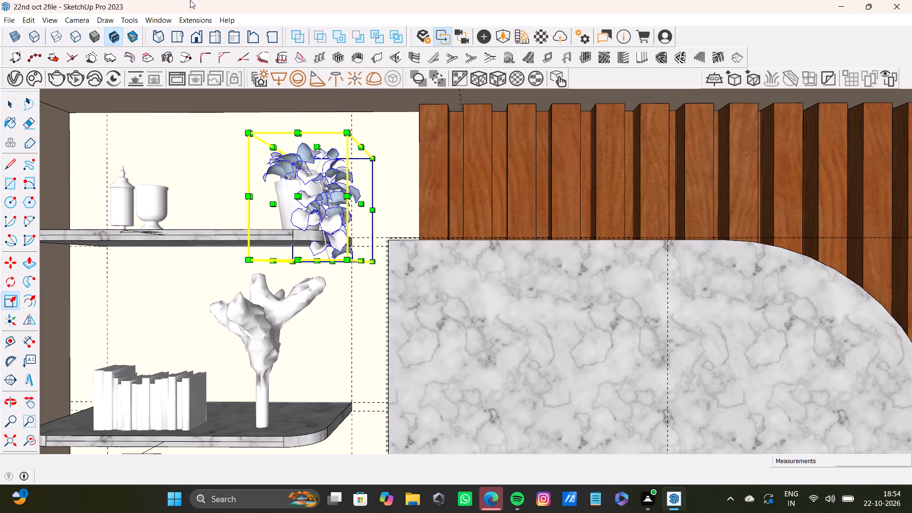
pyautogui.moveTo(297, 169); pyautogui.dragTo(374, 187, button='middle')
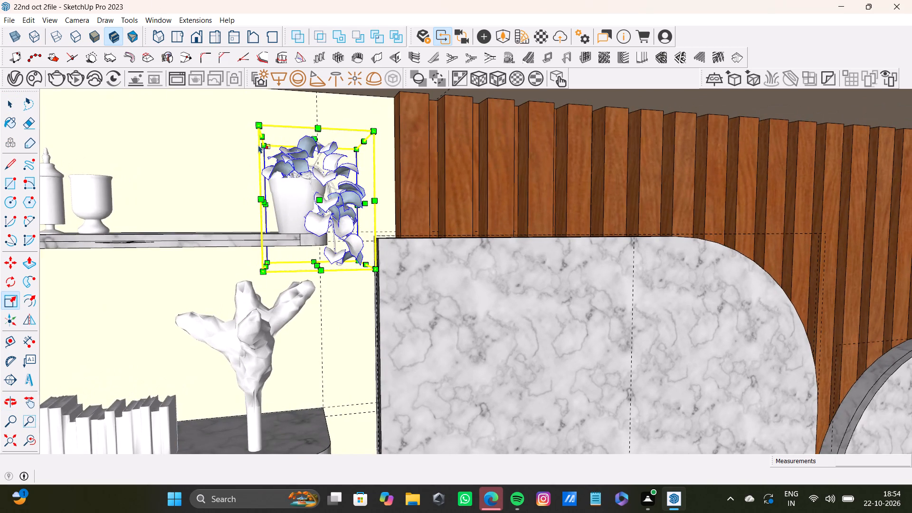
pyautogui.moveTo(265, 144); pyautogui.dragTo(225, 123)
# Move the enlarged plant about 2 3/8" so its pot sits on the top floating shelf.
pyautogui.moveTo(343, 204); pyautogui.dragTo(290, 205, button='middle')
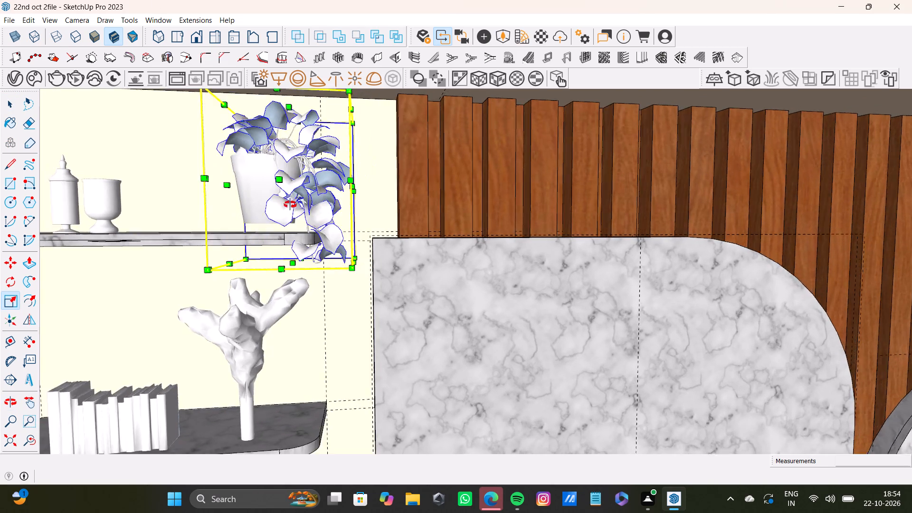
pyautogui.moveTo(290, 205); pyautogui.dragTo(257, 218, button='middle')
pyautogui.press('m')
pyautogui.click(268, 227)
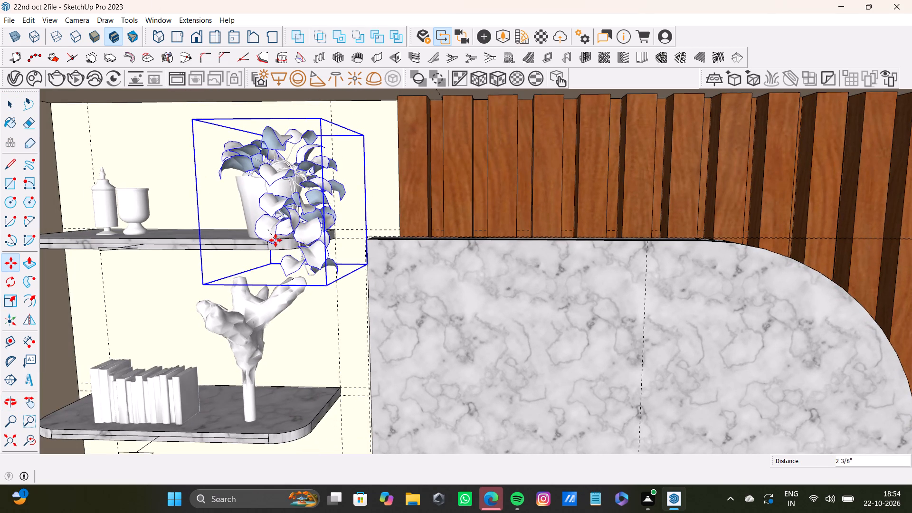
pyautogui.click(275, 240)
# Move the branching sculpture on the second floating shelf about 3' 2" to the window end, past the books.
pyautogui.scroll(-4, 272, 244)
pyautogui.moveTo(281, 248); pyautogui.dragTo(381, 268, button='middle')
pyautogui.scroll(-3, 379, 269)
pyautogui.keyDown('shift'); pyautogui.middleClick(372, 276); pyautogui.keyUp('shift')
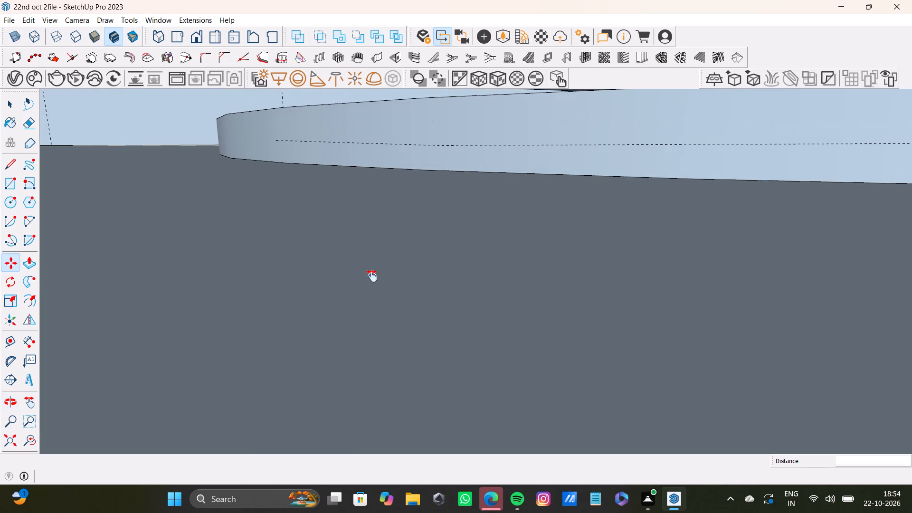
pyautogui.click(26, 446)
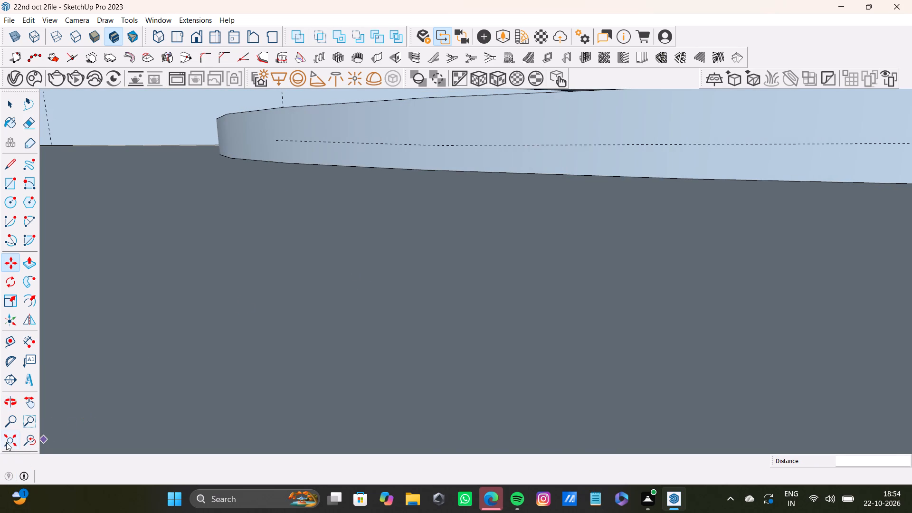
pyautogui.click(6, 442)
pyautogui.moveTo(324, 381); pyautogui.dragTo(214, 285, button='middle')
pyautogui.scroll(11, 559, 207)
pyautogui.moveTo(325, 192); pyautogui.dragTo(311, 237, button='middle')
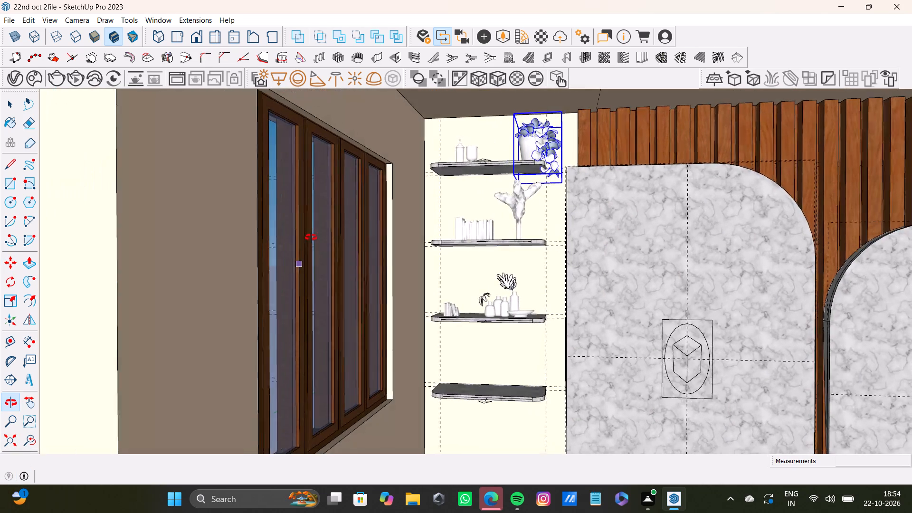
pyautogui.moveTo(311, 237); pyautogui.dragTo(270, 261, button='middle')
pyautogui.press('space')
pyautogui.scroll(4, 519, 221)
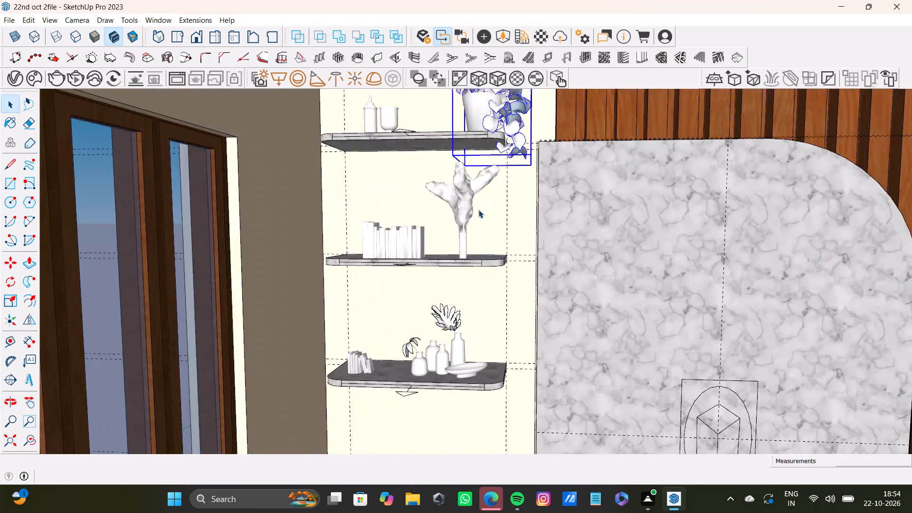
pyautogui.scroll(2, 478, 209)
pyautogui.press('space')
pyautogui.click(465, 212)
pyautogui.press('m')
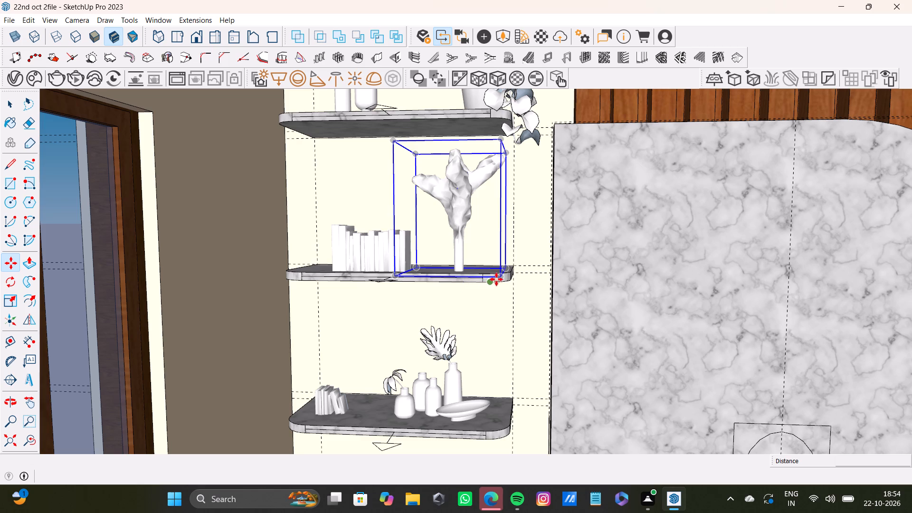
pyautogui.click(501, 278)
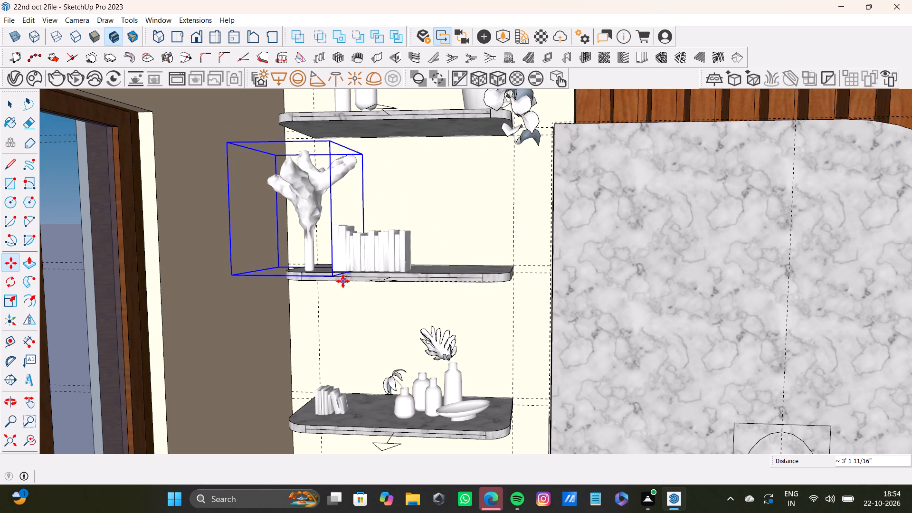
pyautogui.click(343, 281)
# Move the row of books on the second floating shelf to the end nearest the marble panel.
pyautogui.press('space')
pyautogui.click(389, 260)
pyautogui.press('m')
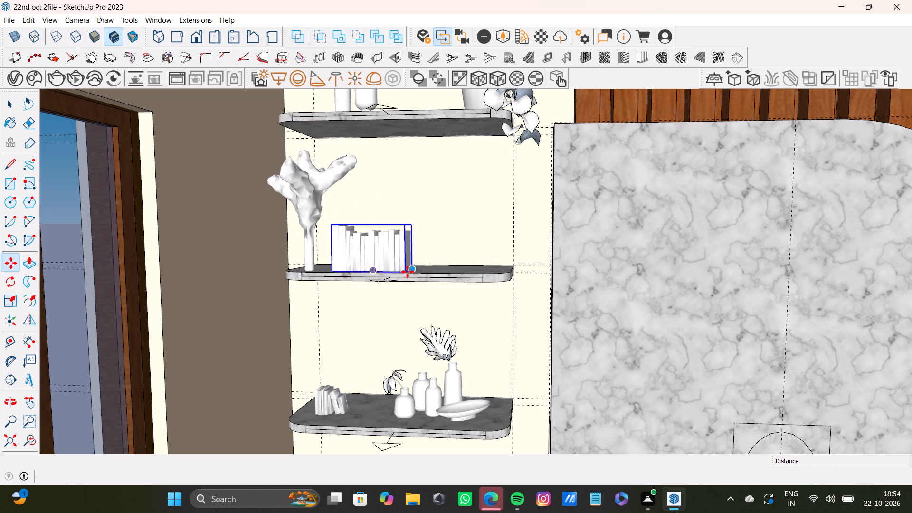
pyautogui.click(407, 272)
pyautogui.click(487, 273)
# Shift the branching sculpture back inward so it stands fully on the window end of the second floating shelf.
pyautogui.press('space')
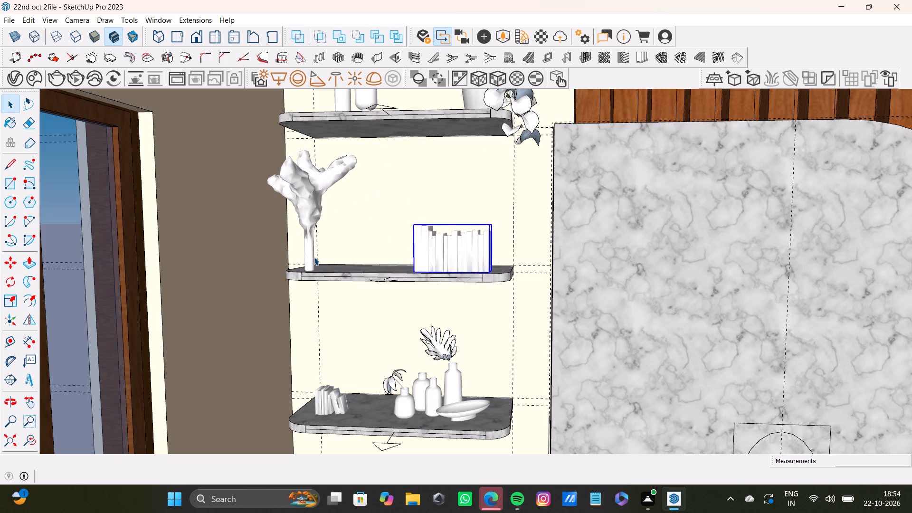
pyautogui.click(311, 258)
pyautogui.press('m')
pyautogui.click(315, 276)
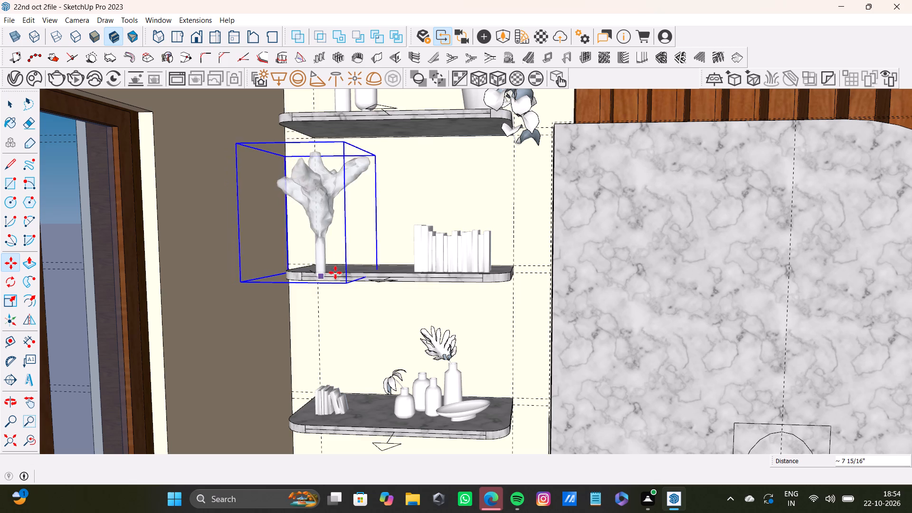
pyautogui.click(342, 268)
# Stretch the branching sculpture along the red axis to about 1.2 times its width.
pyautogui.scroll(1, 391, 272)
pyautogui.moveTo(392, 272); pyautogui.dragTo(472, 277, button='middle')
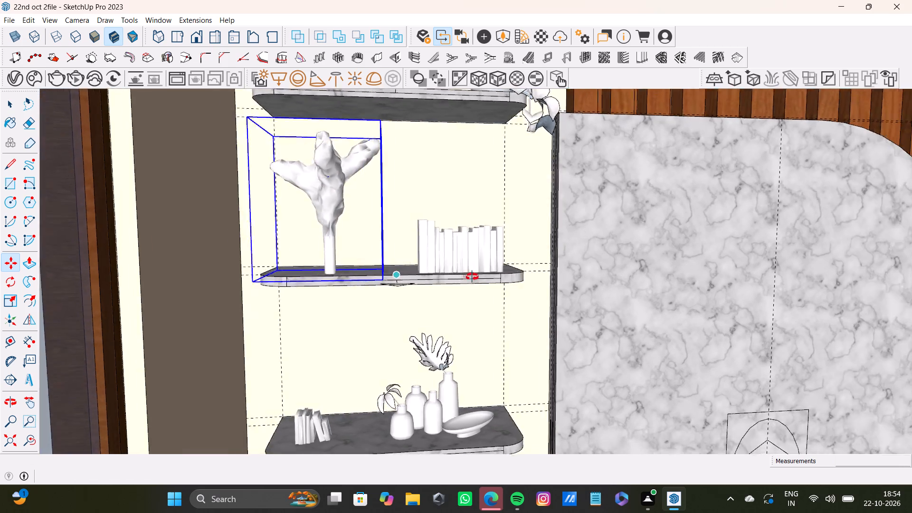
pyautogui.moveTo(472, 277); pyautogui.dragTo(380, 287, button='middle')
pyautogui.press('s')
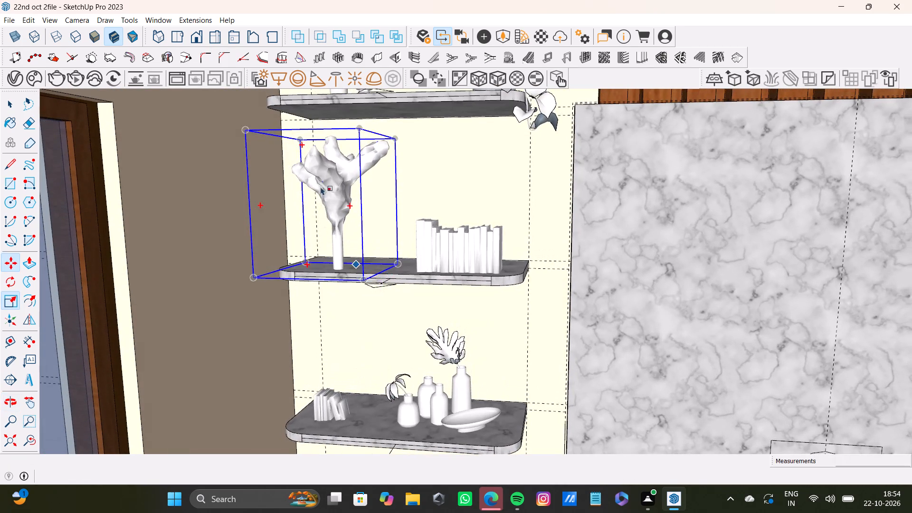
pyautogui.moveTo(383, 205); pyautogui.dragTo(403, 203)
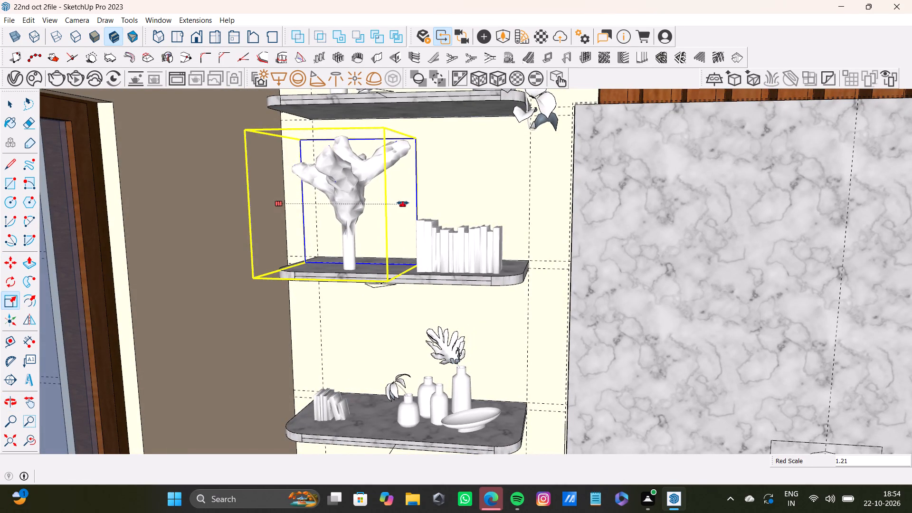
pyautogui.moveTo(403, 203); pyautogui.dragTo(403, 203)
pyautogui.click(443, 233)
# Scale the row of books on the second floating shelf to be noticeably taller along blue and slightly wider along red.
pyautogui.press('space')
pyautogui.click(462, 251)
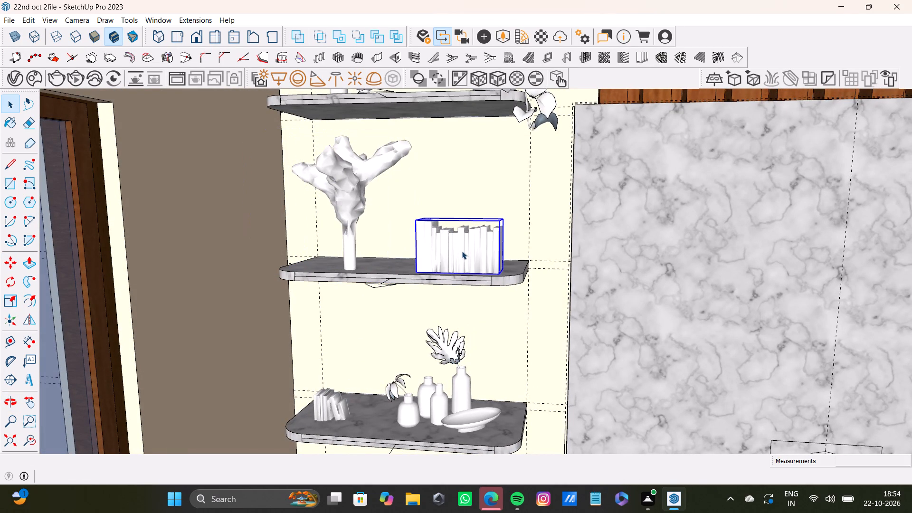
pyautogui.press('s')
pyautogui.moveTo(464, 216); pyautogui.dragTo(464, 206)
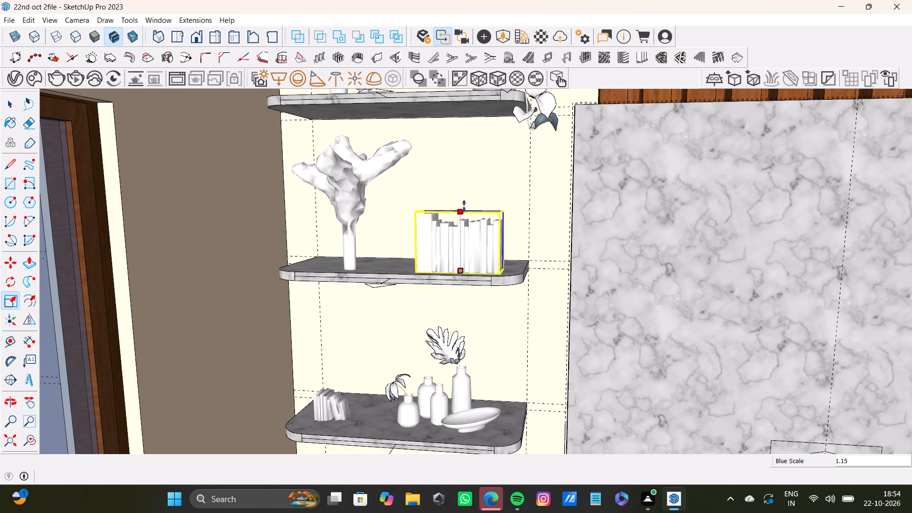
pyautogui.moveTo(464, 206); pyautogui.dragTo(461, 185)
pyautogui.moveTo(504, 228); pyautogui.dragTo(513, 230)
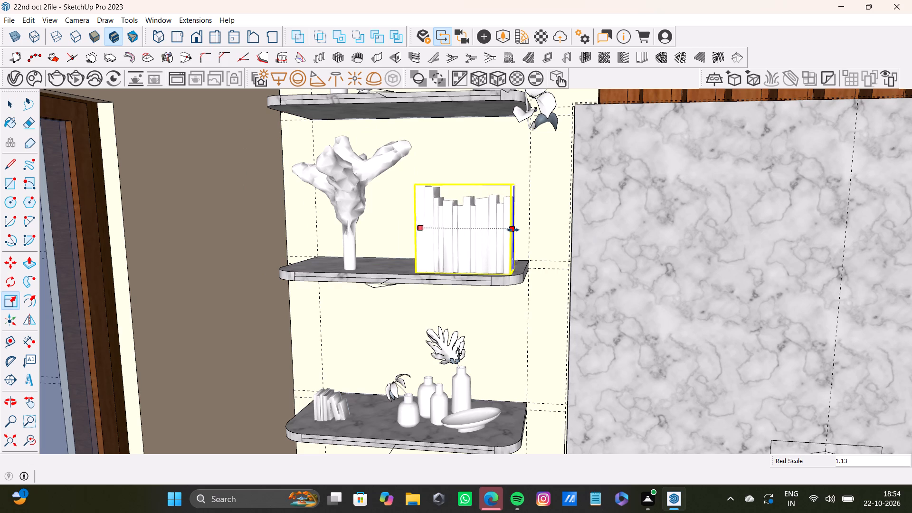
pyautogui.moveTo(513, 230); pyautogui.dragTo(516, 231)
# Scale the small group of books on the third floating shelf uniformly to about 2.00 times its size.
pyautogui.moveTo(465, 250); pyautogui.dragTo(532, 265, button='middle')
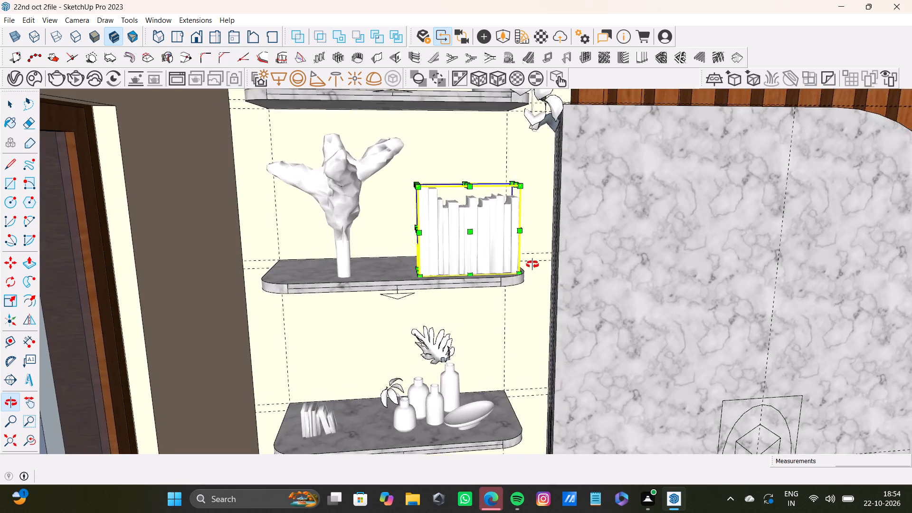
pyautogui.moveTo(532, 265); pyautogui.dragTo(434, 249, button='middle')
pyautogui.press('space')
pyautogui.click(327, 399)
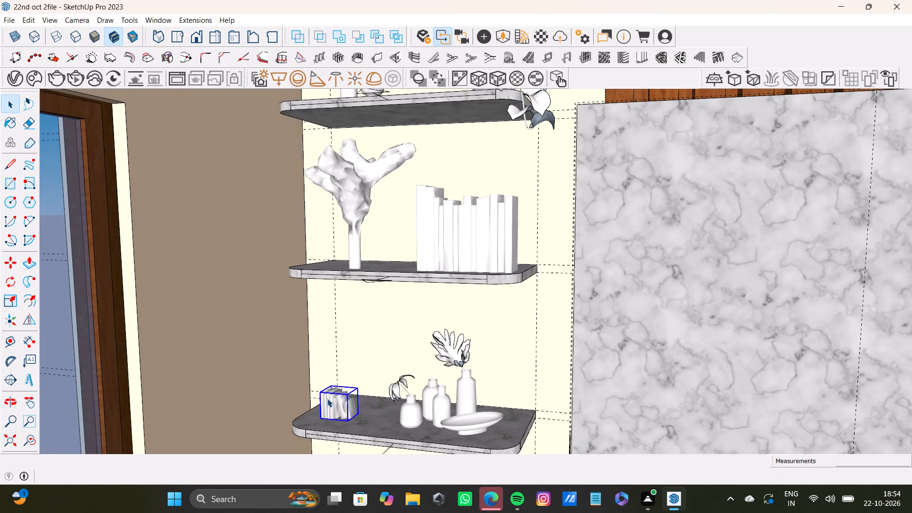
pyautogui.press('s')
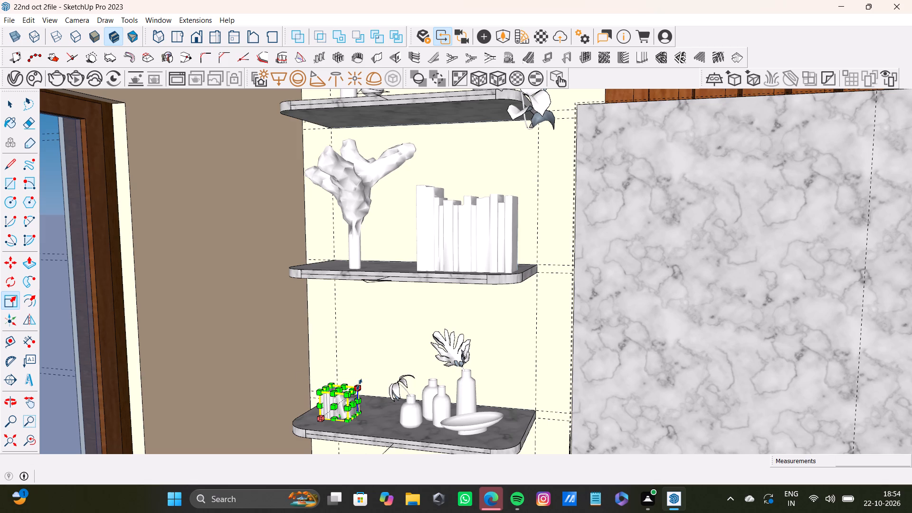
pyautogui.moveTo(361, 385); pyautogui.dragTo(376, 333)
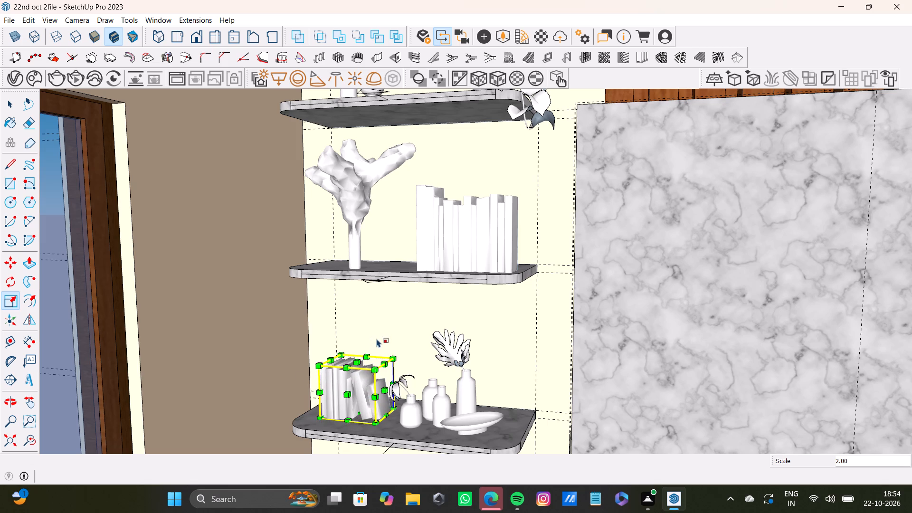
# Scale the vase set on the third floating shelf to about 0.92 uniformly and 0.83 along red, and enlarge it slightly from an upper corner.
pyautogui.press('space')
pyautogui.click(446, 406)
pyautogui.press('s')
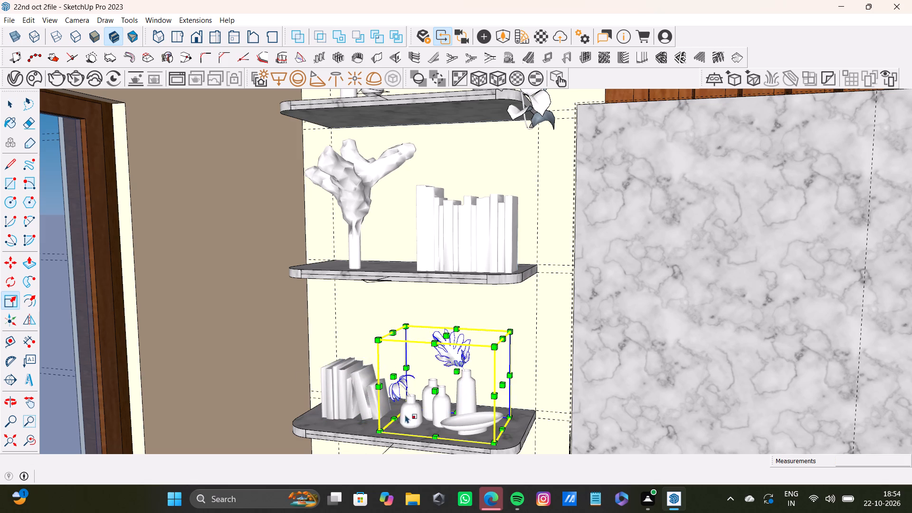
pyautogui.moveTo(405, 325); pyautogui.dragTo(418, 330)
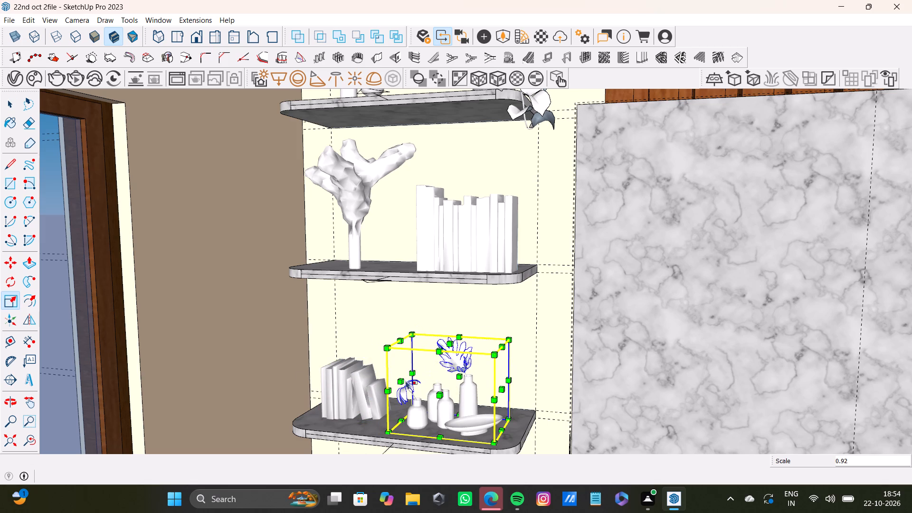
pyautogui.moveTo(403, 380); pyautogui.dragTo(417, 380)
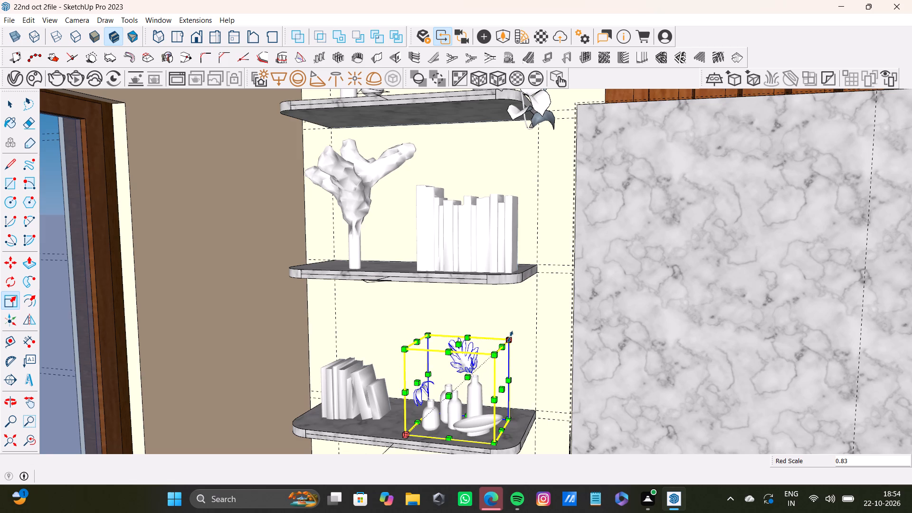
pyautogui.moveTo(510, 337); pyautogui.dragTo(514, 321)
pyautogui.press('space')
# Widen the small group of books on the third floating shelf along red and stretch it to about 1.50 along blue.
pyautogui.click(363, 385)
pyautogui.moveTo(385, 434); pyautogui.dragTo(446, 429, button='middle')
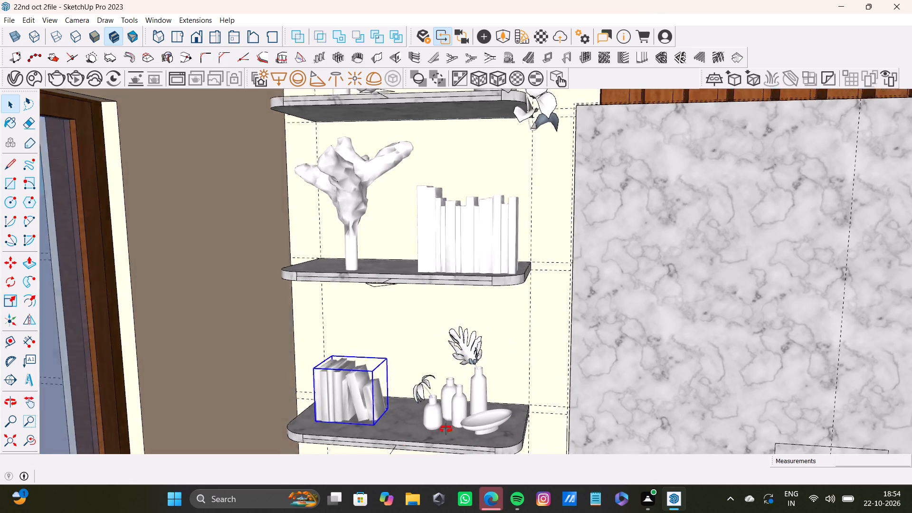
pyautogui.moveTo(446, 429); pyautogui.dragTo(430, 401, button='middle')
pyautogui.press('s')
pyautogui.moveTo(376, 403); pyautogui.dragTo(380, 403)
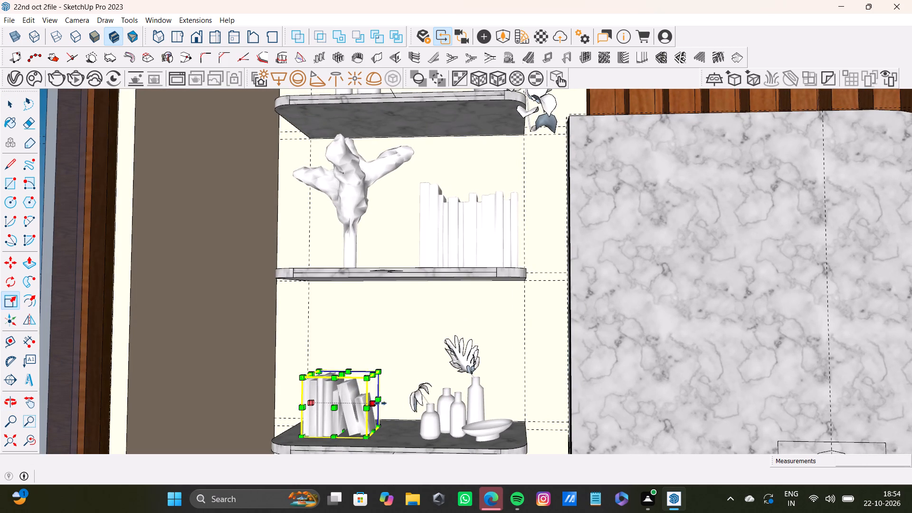
pyautogui.moveTo(380, 403); pyautogui.dragTo(395, 407)
pyautogui.moveTo(355, 373); pyautogui.dragTo(350, 347)
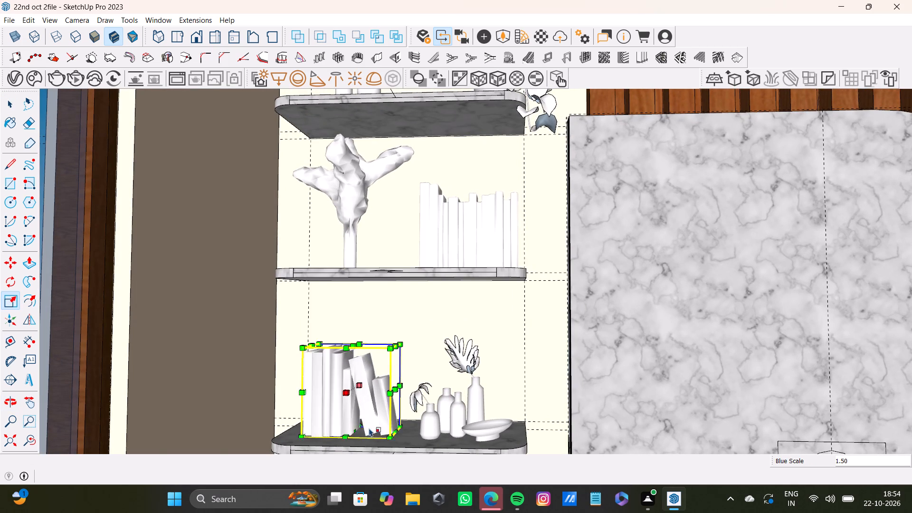
# Enlarge the decorative jar and goblet on the top floating shelf uniformly, and widen them slightly along the red axis.
pyautogui.scroll(-4, 370, 429)
pyautogui.moveTo(371, 427); pyautogui.dragTo(349, 381, button='middle')
pyautogui.press('space')
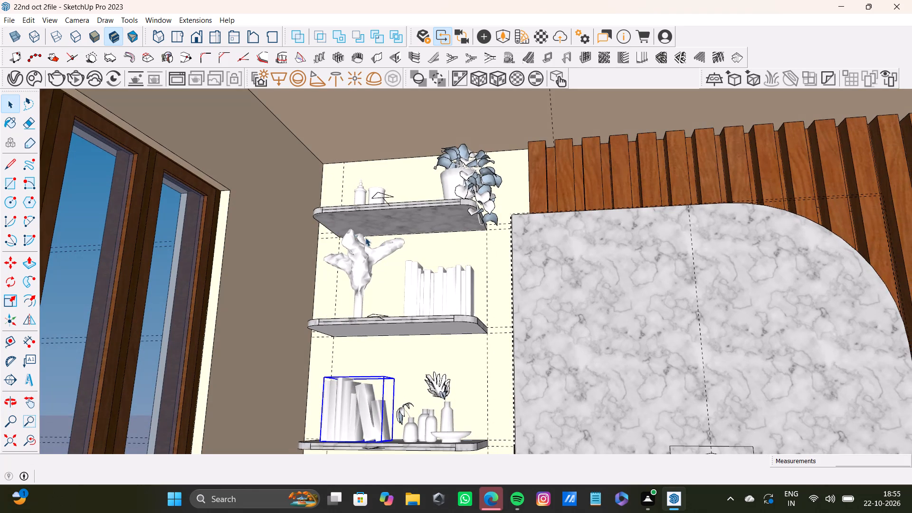
pyautogui.keyDown('shift'); pyautogui.moveTo(373, 249); pyautogui.dragTo(376, 350, button='middle'); pyautogui.keyUp('shift')
pyautogui.scroll(8, 381, 296)
pyautogui.moveTo(377, 298); pyautogui.dragTo(383, 345, button='middle')
pyautogui.press('space')
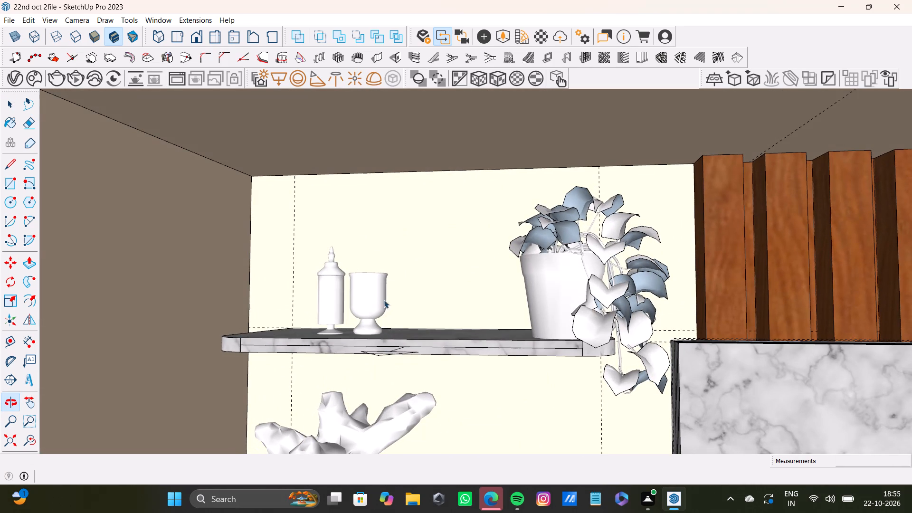
pyautogui.click(376, 298)
pyautogui.press('s')
pyautogui.moveTo(326, 247); pyautogui.dragTo(323, 240)
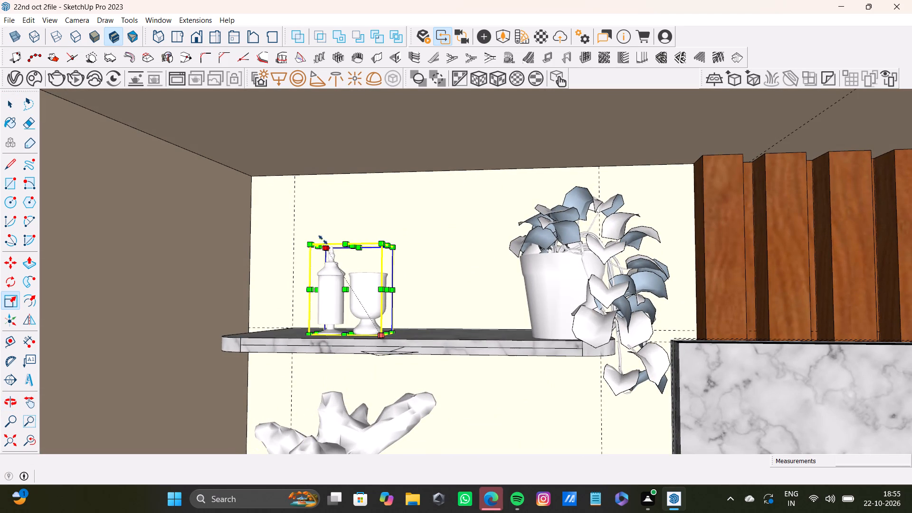
pyautogui.moveTo(323, 240); pyautogui.dragTo(296, 214)
pyautogui.moveTo(392, 270); pyautogui.dragTo(405, 274)
pyautogui.press('space')
# Copy the trailing potted plant from the top floating shelf down to the window end of the empty fourth shelf.
pyautogui.moveTo(455, 293); pyautogui.dragTo(441, 317, button='middle')
pyautogui.scroll(-12, 415, 352)
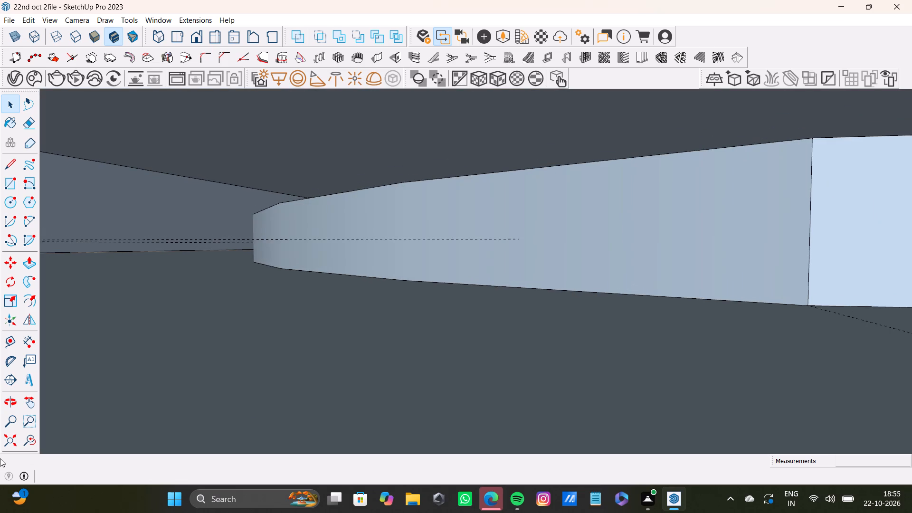
pyautogui.click(30, 439)
pyautogui.click(11, 437)
pyautogui.keyDown('shift'); pyautogui.moveTo(517, 285); pyautogui.dragTo(433, 302, button='middle'); pyautogui.keyUp('shift')
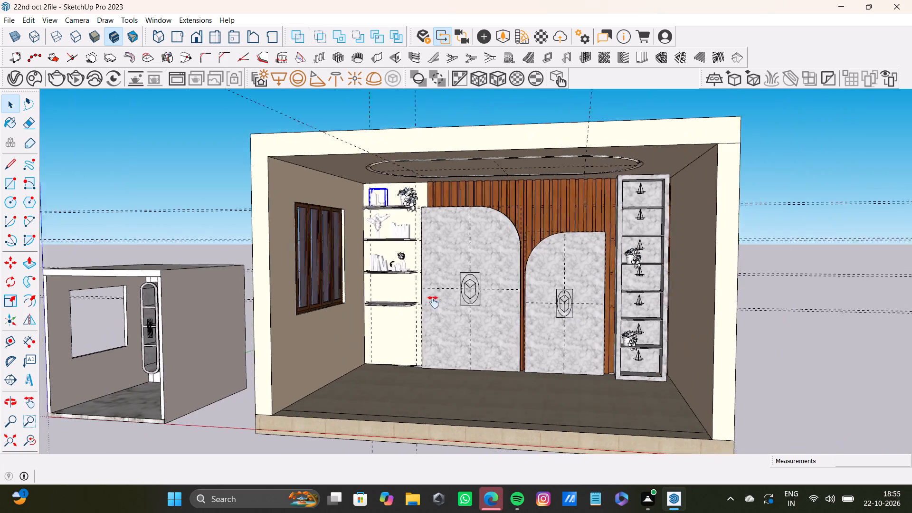
pyautogui.keyDown('shift'); pyautogui.moveTo(433, 302); pyautogui.dragTo(448, 313, button='middle'); pyautogui.keyUp('shift')
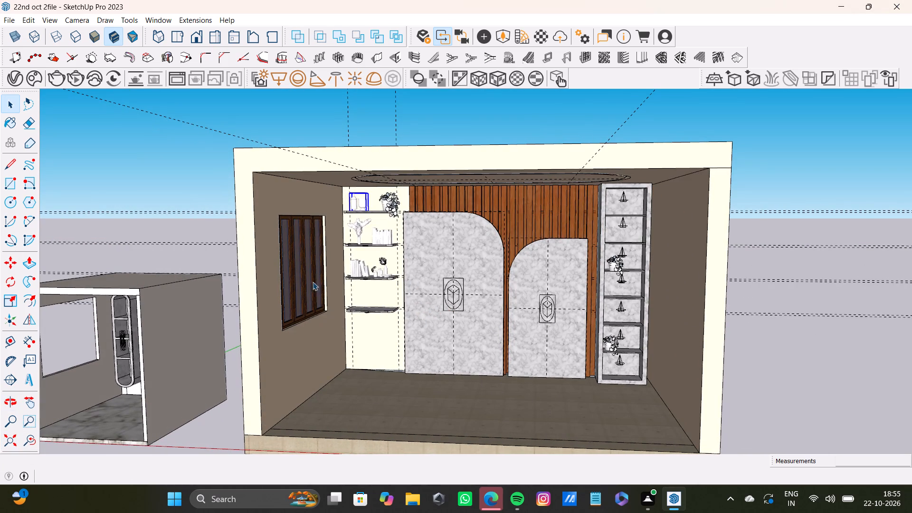
pyautogui.scroll(8, 308, 285)
pyautogui.moveTo(385, 286); pyautogui.dragTo(365, 307, button='middle')
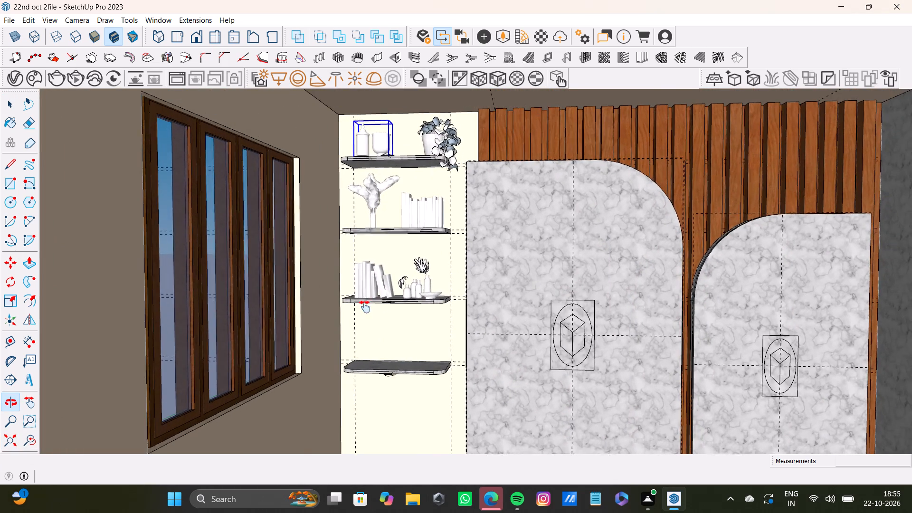
pyautogui.moveTo(365, 307); pyautogui.dragTo(364, 309, button='middle')
pyautogui.click(431, 156)
pyautogui.press('m')
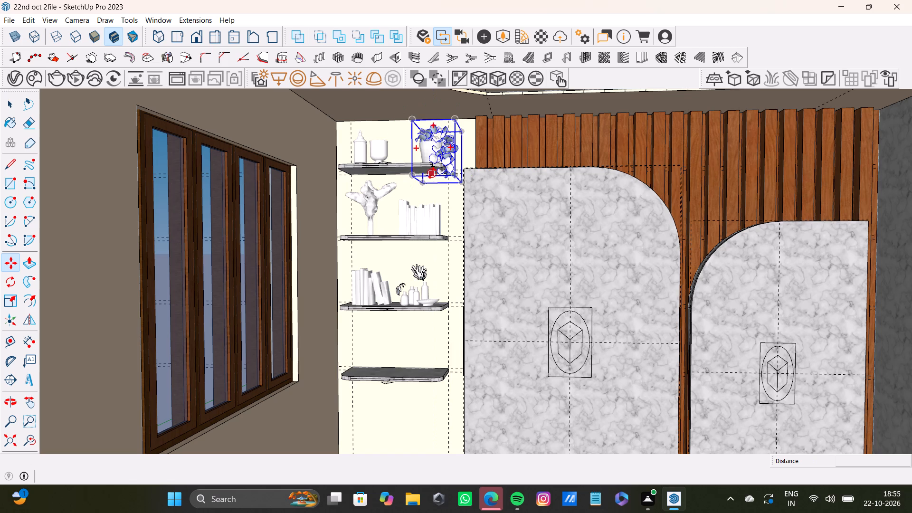
pyautogui.click(412, 176)
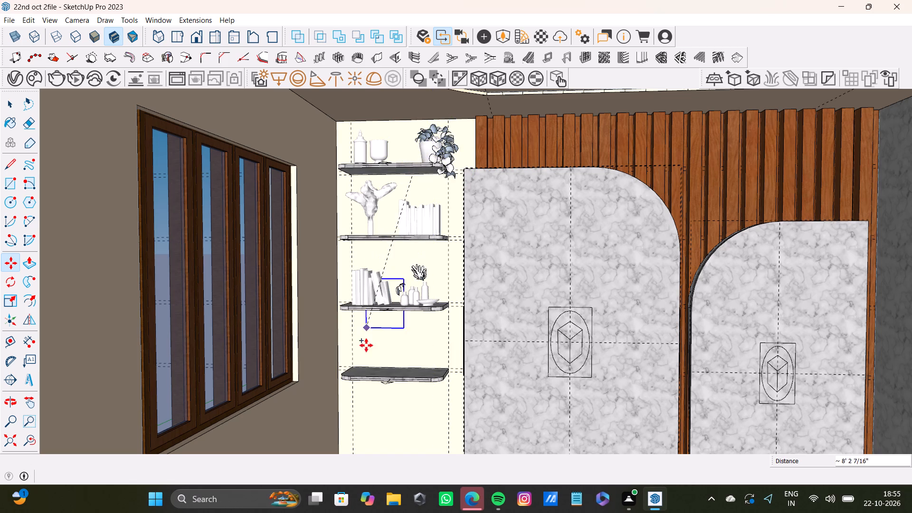
pyautogui.click(347, 381)
# Move the copied plant about 1' 11 7/8" so its pot lines up with the window end of the fourth shelf.
pyautogui.scroll(8, 370, 370)
pyautogui.moveTo(370, 370); pyautogui.dragTo(408, 362, button='middle')
pyautogui.scroll(2, 379, 370)
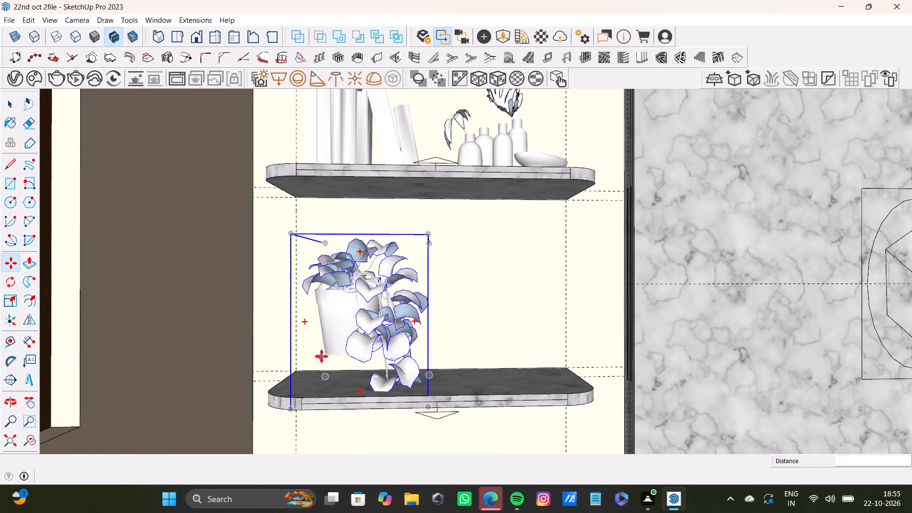
pyautogui.click(338, 361)
pyautogui.click(305, 394)
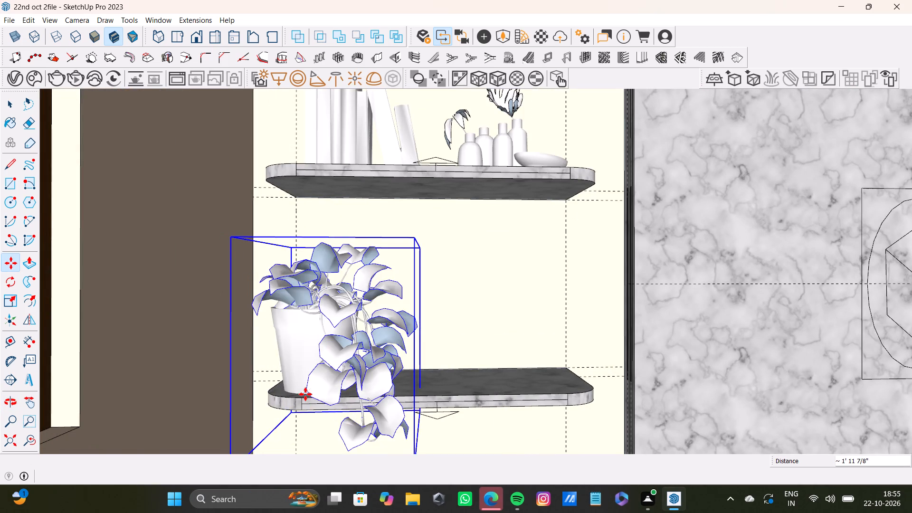
# Push the copied plant back toward the wall behind the fourth floating shelf.
pyautogui.scroll(-4, 403, 407)
pyautogui.scroll(1, 402, 409)
pyautogui.moveTo(402, 408); pyautogui.dragTo(268, 429, button='middle')
pyautogui.scroll(6, 373, 395)
pyautogui.moveTo(369, 374); pyautogui.dragTo(252, 379, button='middle')
pyautogui.scroll(3, 332, 366)
pyautogui.click(363, 338)
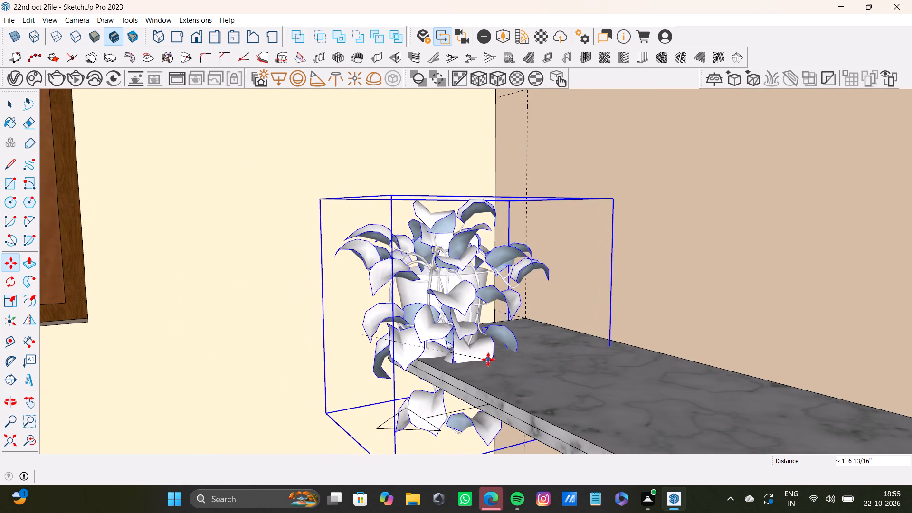
pyautogui.click(506, 340)
# Raise the copied plant about 11 7/8" and lower it about 5 3/4" so the pot rests on the fourth shelf.
pyautogui.moveTo(439, 370); pyautogui.dragTo(584, 326, button='middle')
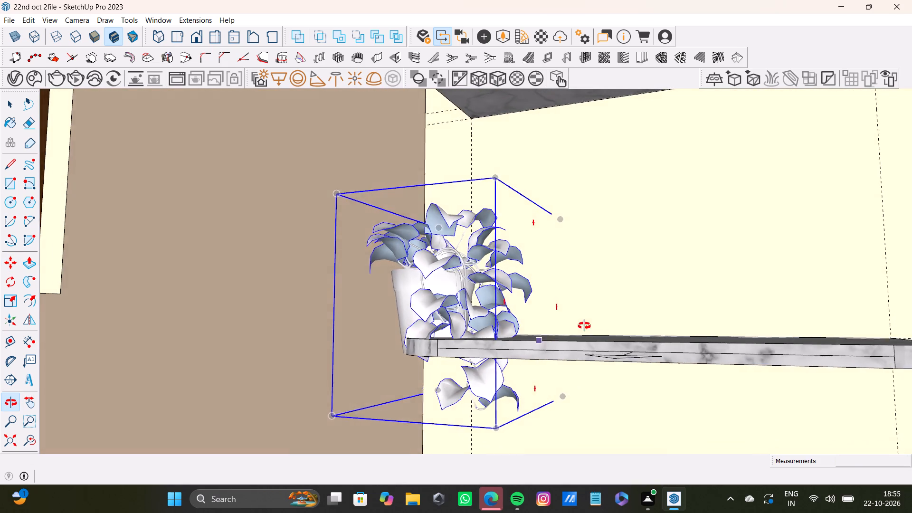
pyautogui.moveTo(584, 326); pyautogui.dragTo(585, 326, button='middle')
pyautogui.click(447, 408)
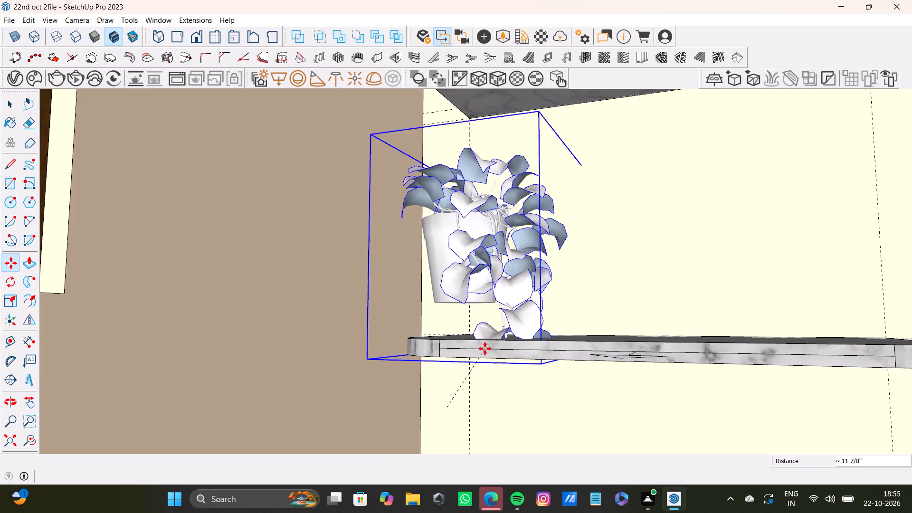
pyautogui.click(485, 350)
pyautogui.moveTo(484, 367); pyautogui.dragTo(558, 384, button='middle')
pyautogui.click(419, 296)
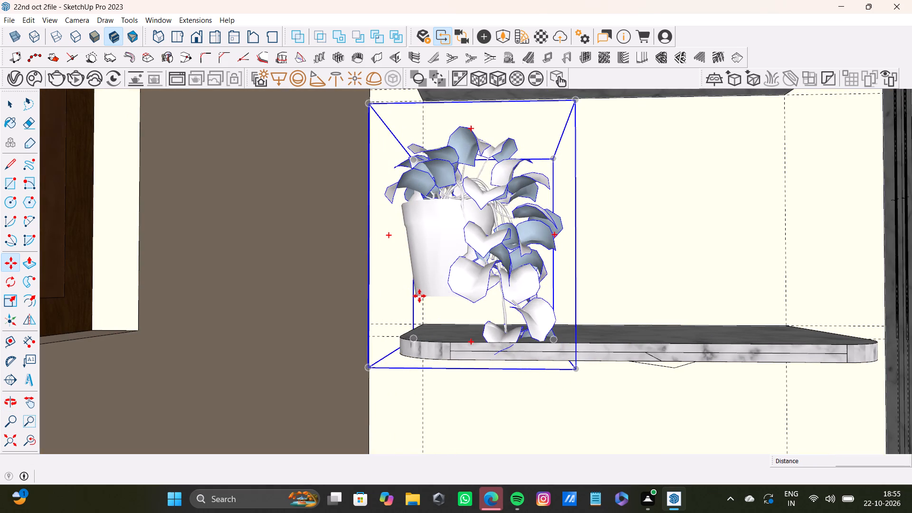
pyautogui.click(435, 336)
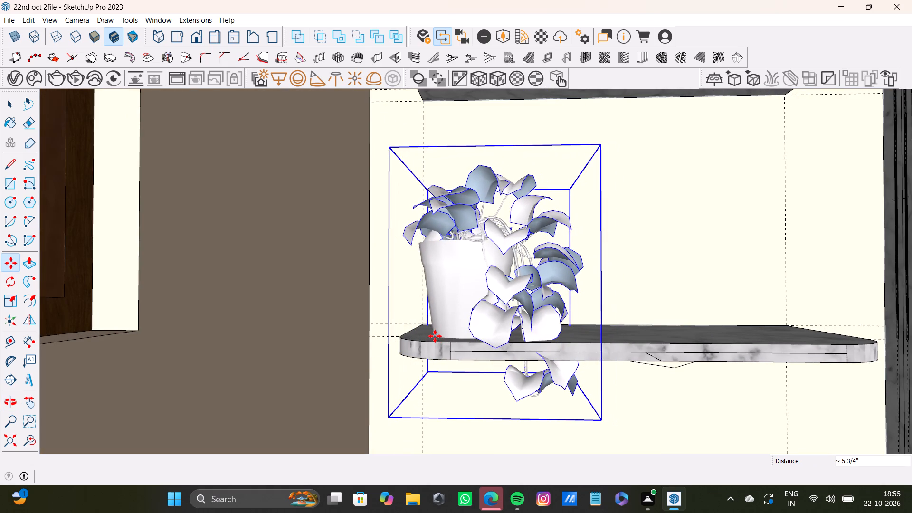
# Nudge the copied plant about 4 9/16" toward the front edge of the fourth shelf.
pyautogui.scroll(-6, 432, 335)
pyautogui.moveTo(464, 331); pyautogui.dragTo(349, 385, button='middle')
pyautogui.scroll(7, 505, 332)
pyautogui.click(424, 327)
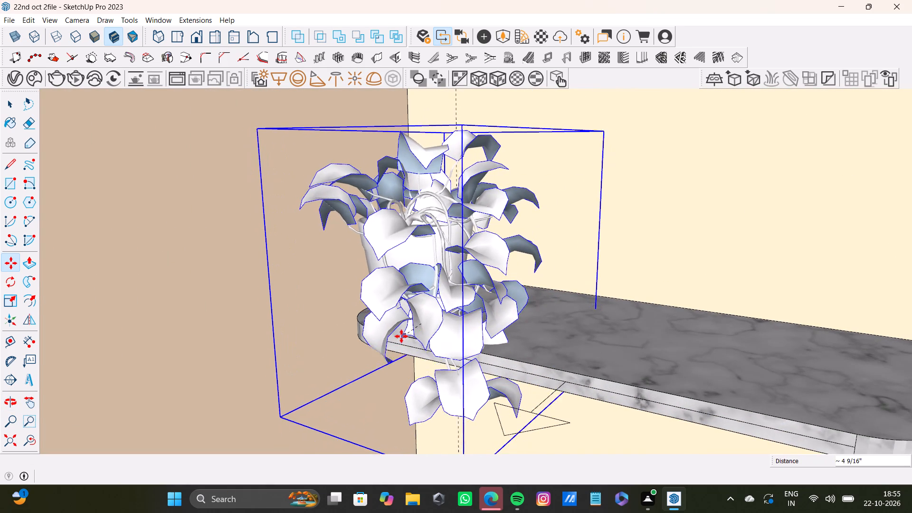
pyautogui.click(401, 336)
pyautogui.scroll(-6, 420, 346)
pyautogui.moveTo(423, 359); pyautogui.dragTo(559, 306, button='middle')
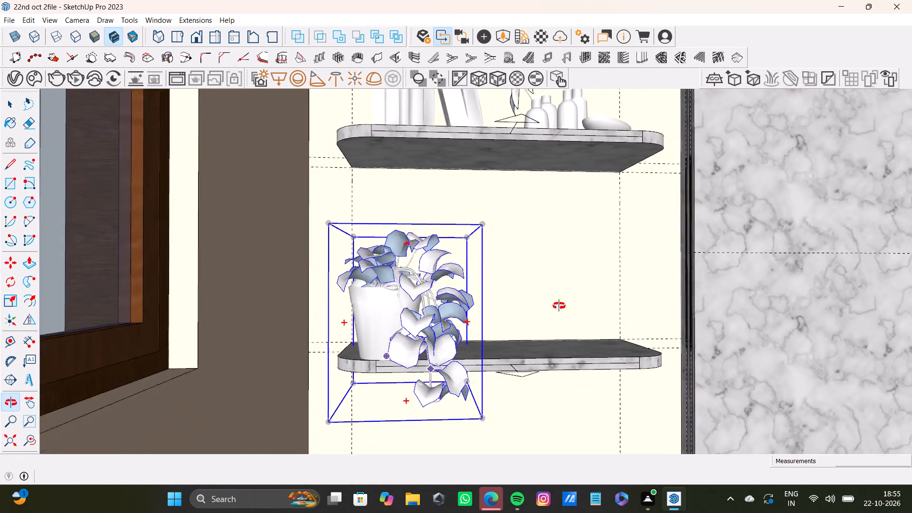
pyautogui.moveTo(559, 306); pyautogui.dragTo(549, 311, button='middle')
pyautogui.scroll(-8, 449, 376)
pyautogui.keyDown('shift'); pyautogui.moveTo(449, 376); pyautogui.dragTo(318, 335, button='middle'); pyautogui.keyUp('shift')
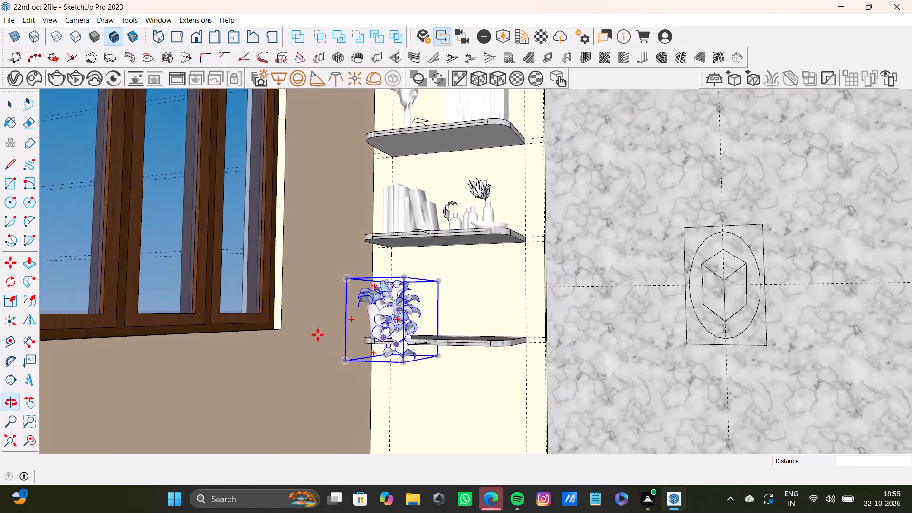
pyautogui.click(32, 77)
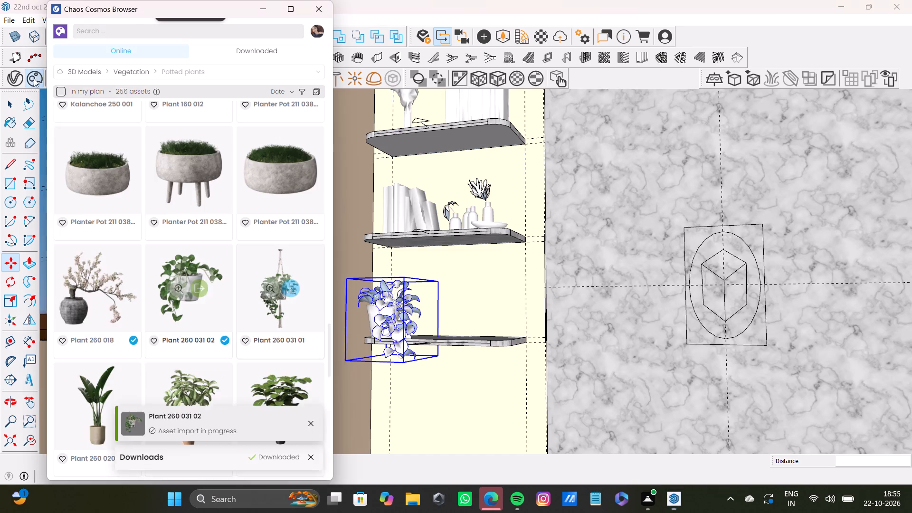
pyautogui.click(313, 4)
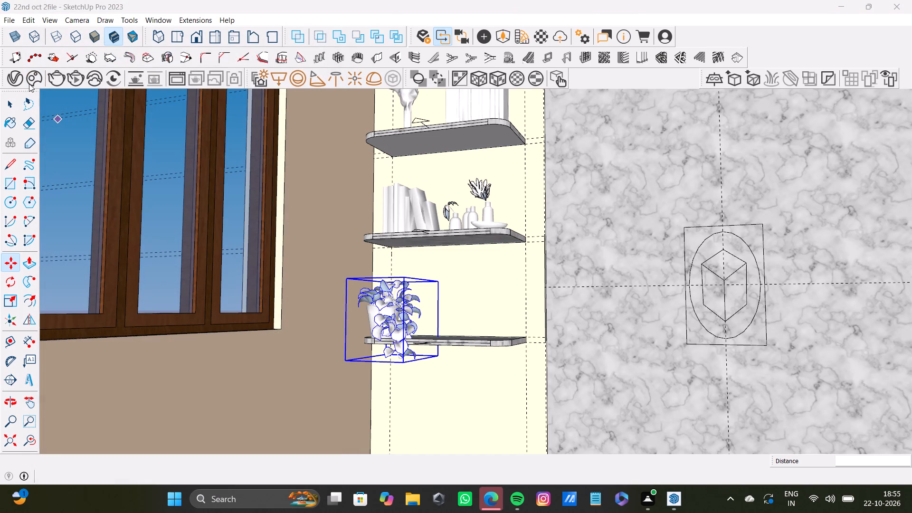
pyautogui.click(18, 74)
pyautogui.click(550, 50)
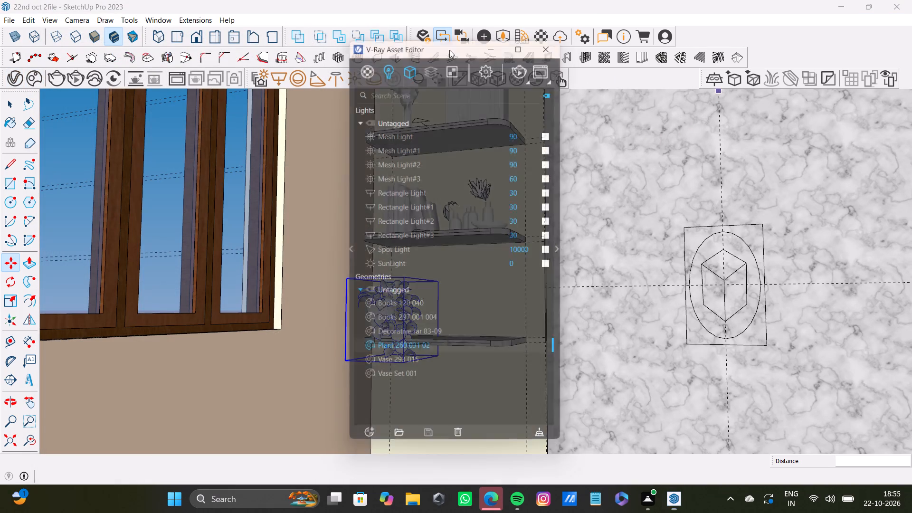
# Import the DECOR+113 model from the Downloads folder and place it at the fourth floating shelf.
pyautogui.click(13, 23)
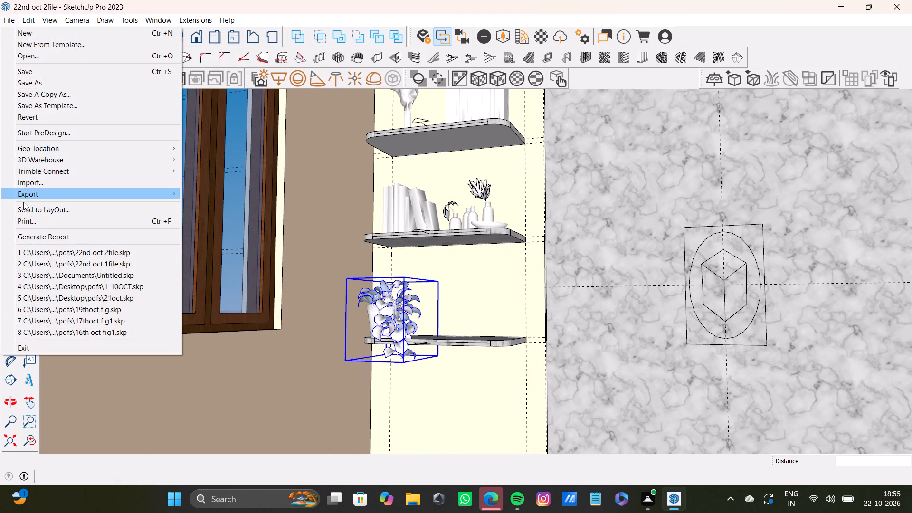
pyautogui.click(29, 182)
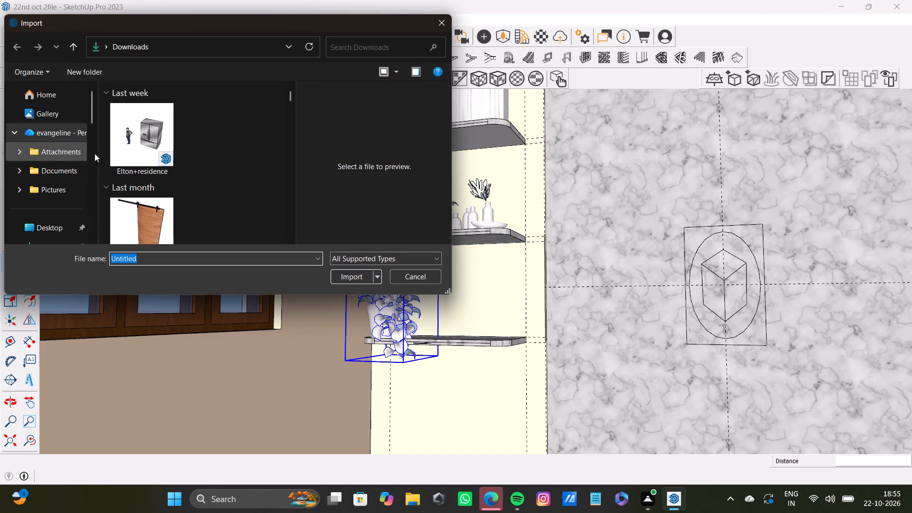
pyautogui.scroll(-11, 181, 186)
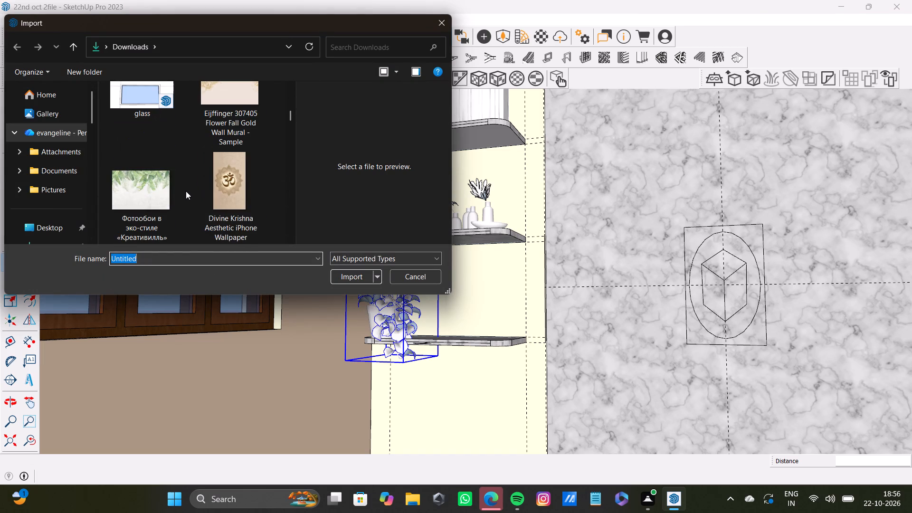
pyautogui.scroll(-6, 186, 191)
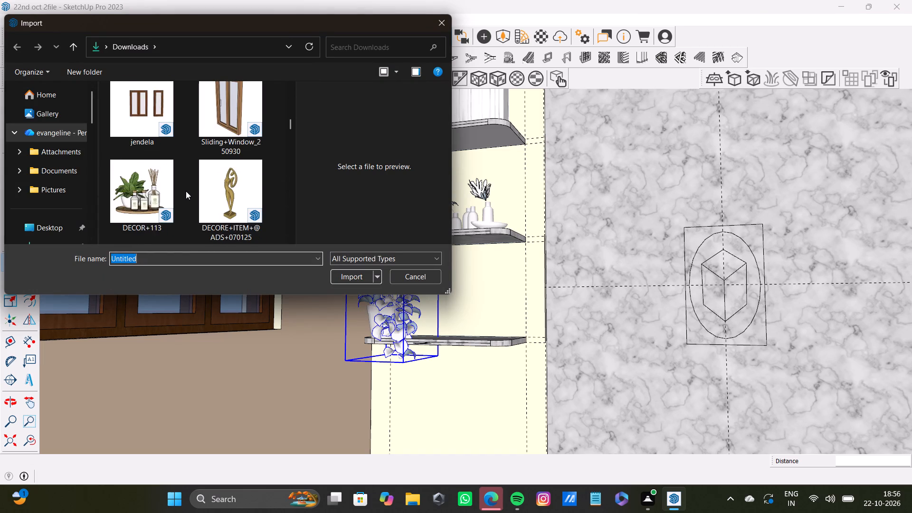
pyautogui.scroll(-1, 186, 191)
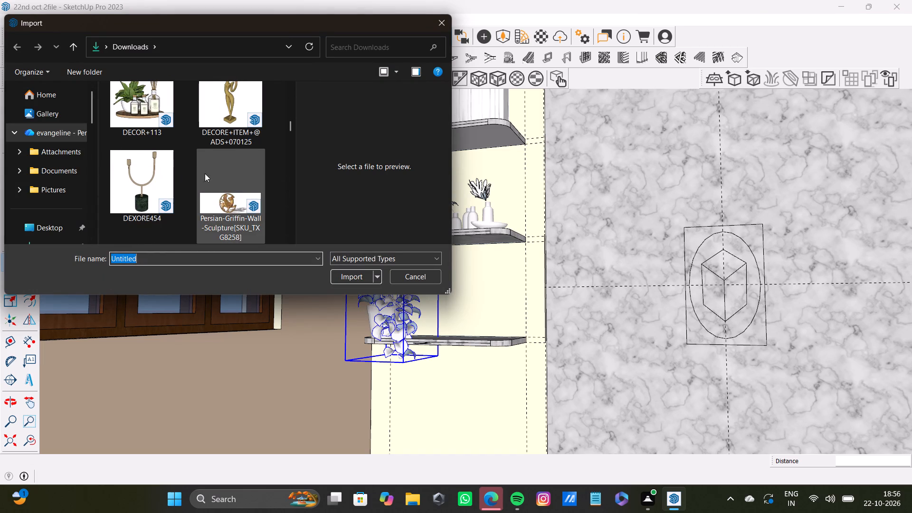
pyautogui.scroll(1, 225, 196)
pyautogui.click(145, 113)
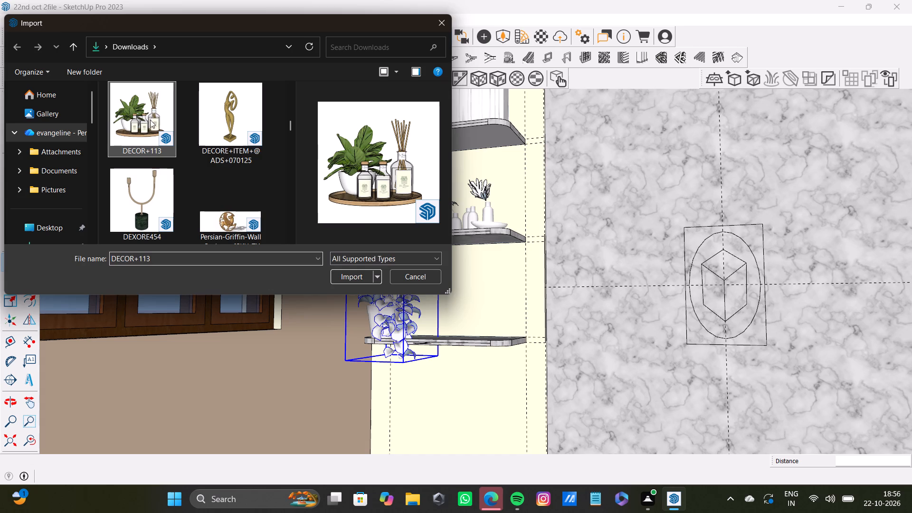
pyautogui.click(359, 277)
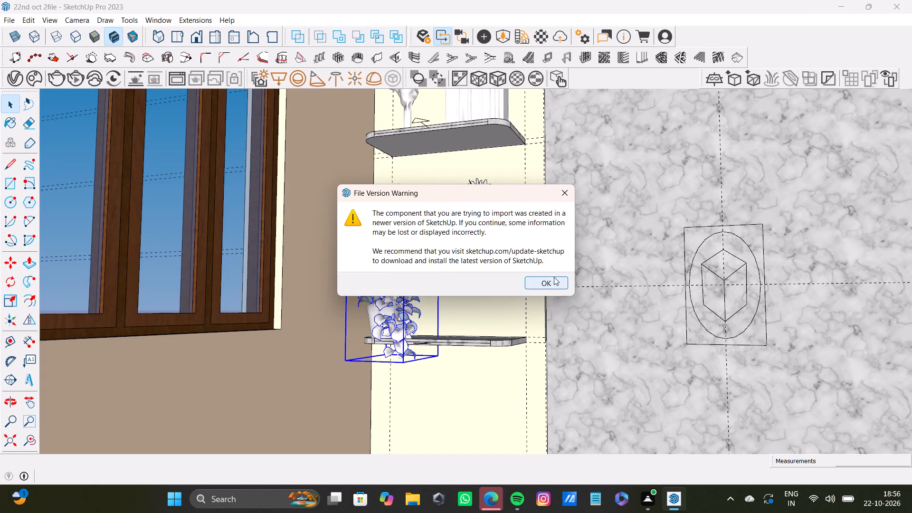
pyautogui.click(554, 285)
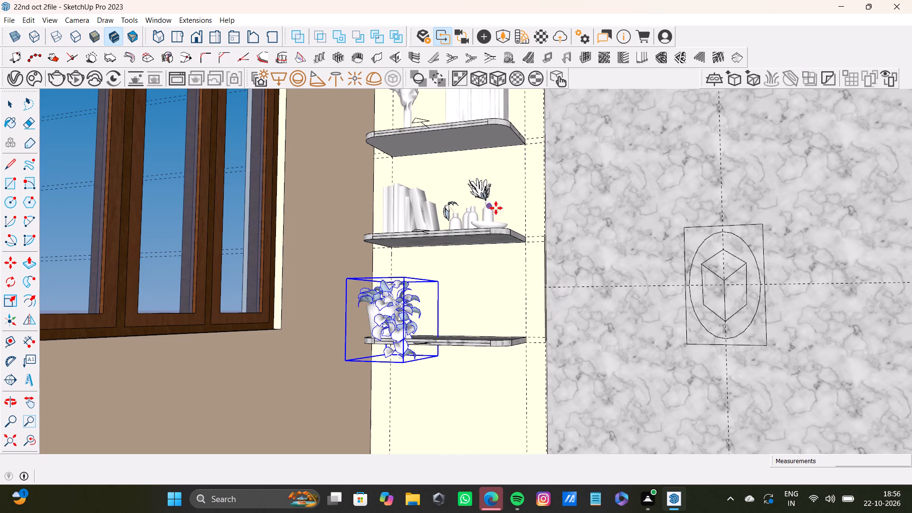
pyautogui.scroll(7, 488, 309)
pyautogui.moveTo(462, 304); pyautogui.dragTo(498, 401, button='middle')
pyautogui.click(486, 380)
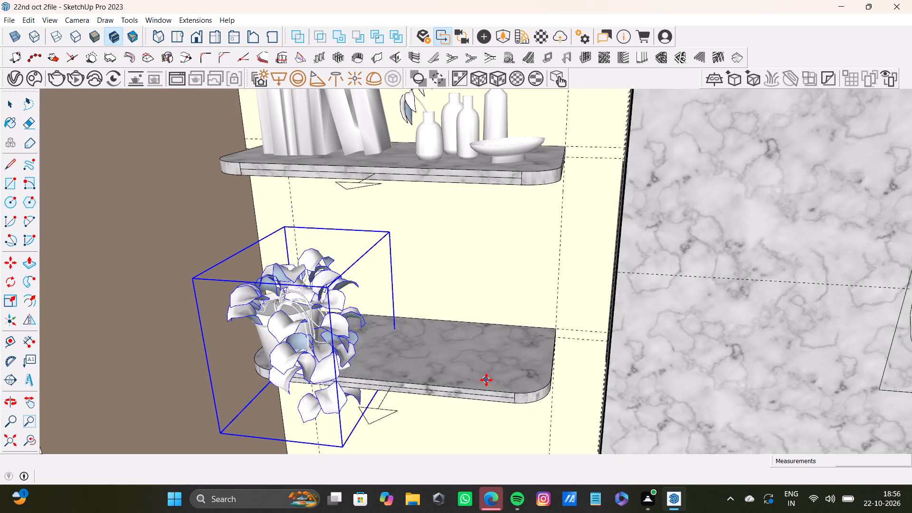
# Move the imported tray decor from outside the wall onto the fourth floating shelf, beside the potted plant.
pyautogui.scroll(-9, 447, 369)
pyautogui.scroll(2, 447, 365)
pyautogui.scroll(-9, 447, 365)
pyautogui.scroll(2, 439, 380)
pyautogui.scroll(-10, 439, 382)
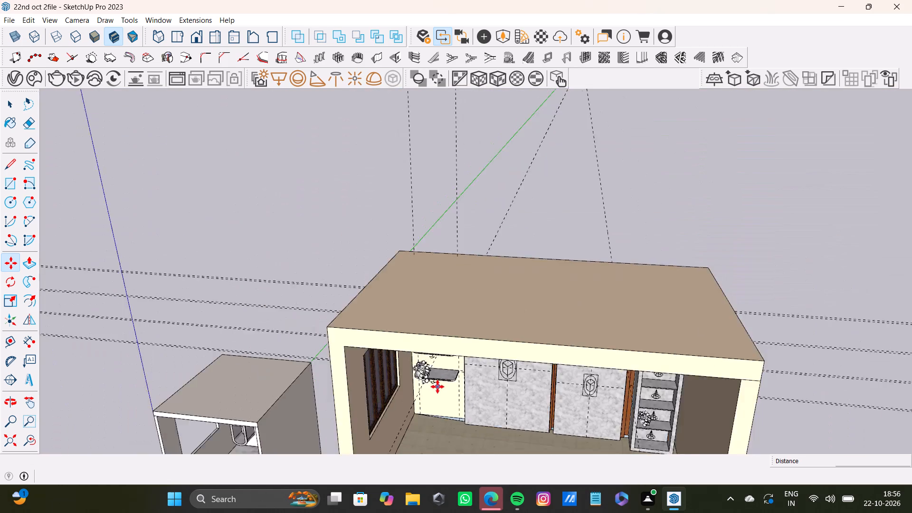
pyautogui.moveTo(425, 393); pyautogui.dragTo(761, 389, button='middle')
pyautogui.scroll(5, 453, 381)
pyautogui.moveTo(424, 380); pyautogui.dragTo(525, 379, button='middle')
pyautogui.scroll(13, 396, 373)
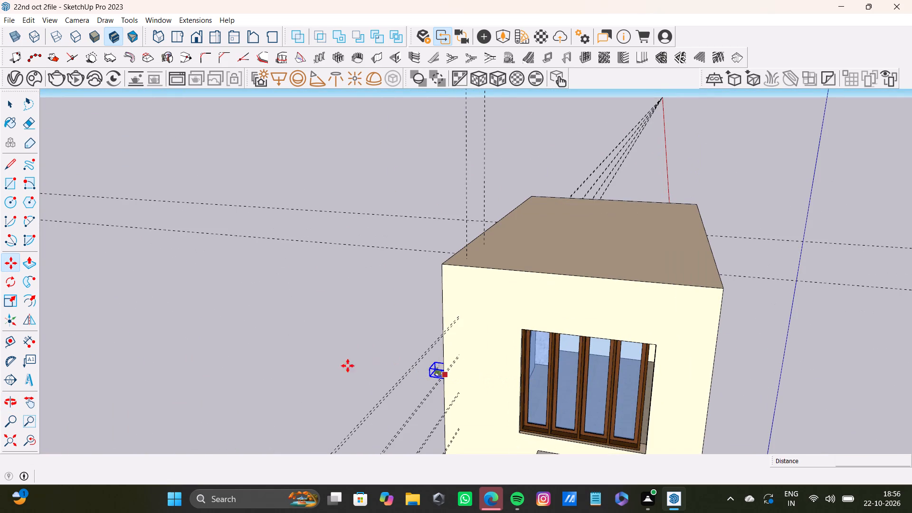
pyautogui.scroll(20, 348, 366)
pyautogui.scroll(13, 348, 366)
pyautogui.moveTo(400, 370); pyautogui.dragTo(414, 370, button='middle')
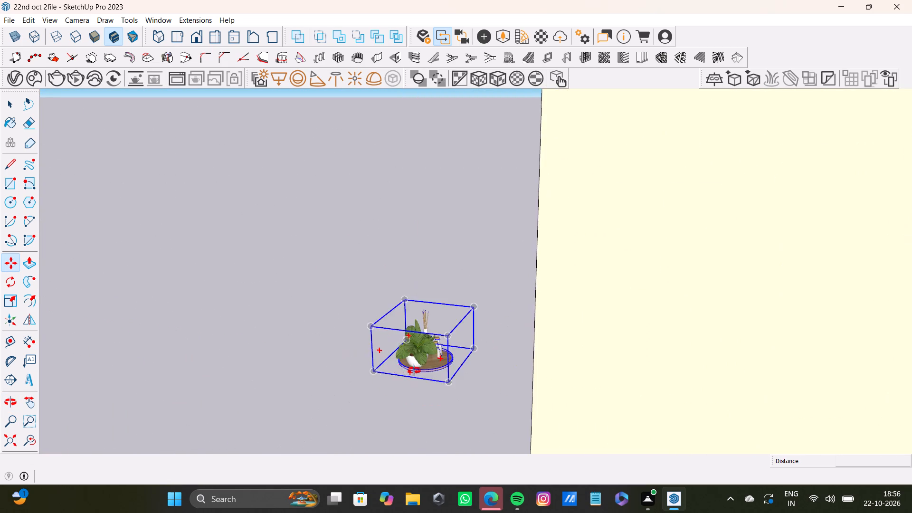
pyautogui.moveTo(414, 370); pyautogui.dragTo(431, 368, button='middle')
pyautogui.moveTo(563, 372); pyautogui.dragTo(555, 373)
pyautogui.scroll(-6, 261, 294)
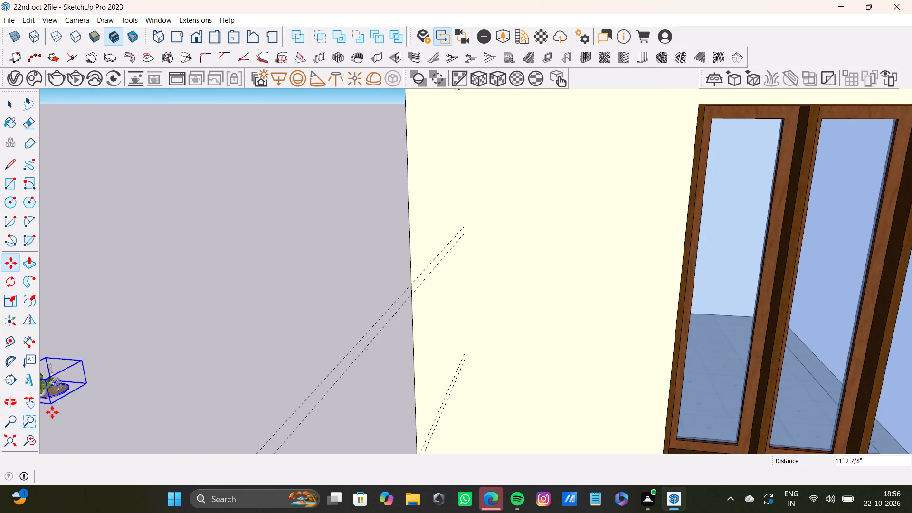
pyautogui.scroll(-8, 486, 397)
pyautogui.moveTo(790, 369); pyautogui.dragTo(297, 304, button='middle')
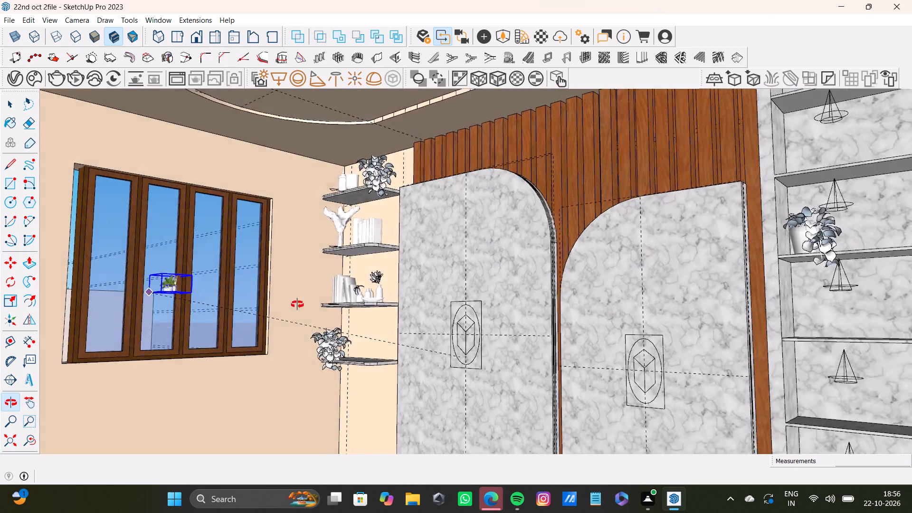
pyautogui.moveTo(297, 304); pyautogui.dragTo(373, 315, button='middle')
pyautogui.scroll(12, 426, 361)
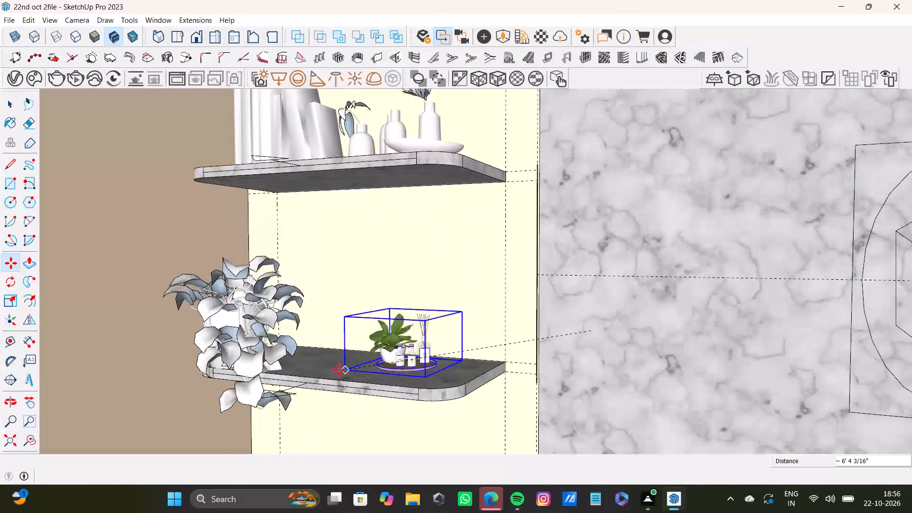
pyautogui.click(322, 373)
# Scale the tray decor up uniformly by about 1.65, then stretch its sides to fill more of the fourth shelf.
pyautogui.press('space')
pyautogui.press('s')
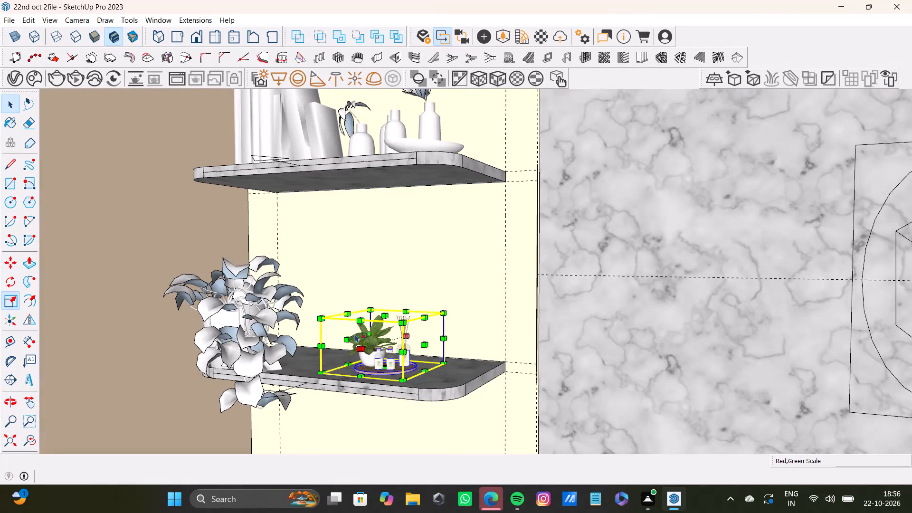
pyautogui.moveTo(369, 309); pyautogui.dragTo(346, 279)
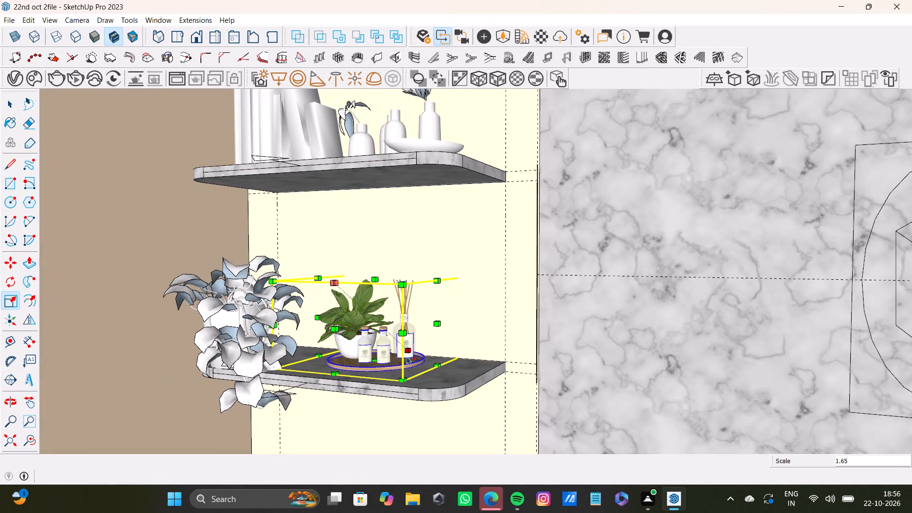
pyautogui.moveTo(437, 326); pyautogui.dragTo(457, 330)
pyautogui.moveTo(344, 331); pyautogui.dragTo(328, 342)
pyautogui.press('space')
# Stretch the tray decor taller and slightly wider toward the marble-panel end of the fourth shelf.
pyautogui.scroll(-4, 361, 361)
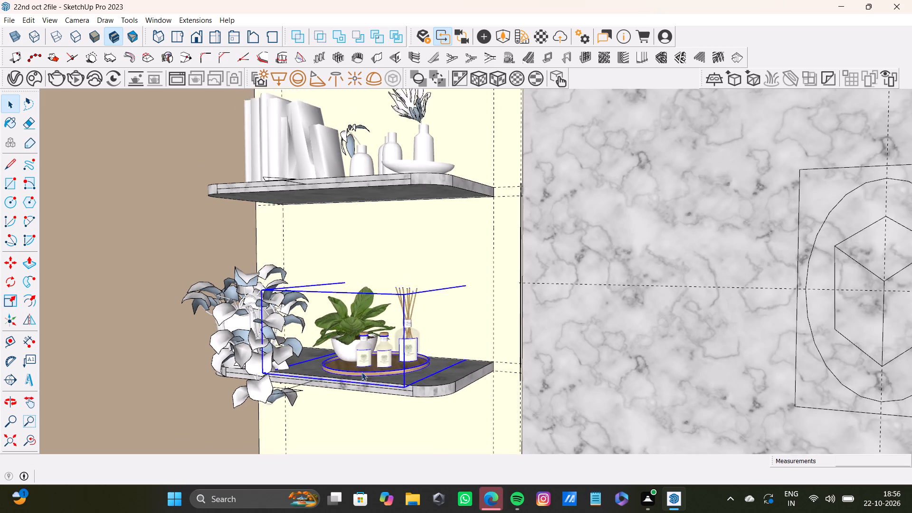
pyautogui.scroll(-7, 361, 372)
pyautogui.moveTo(364, 381); pyautogui.dragTo(424, 372, button='middle')
pyautogui.scroll(-7, 401, 384)
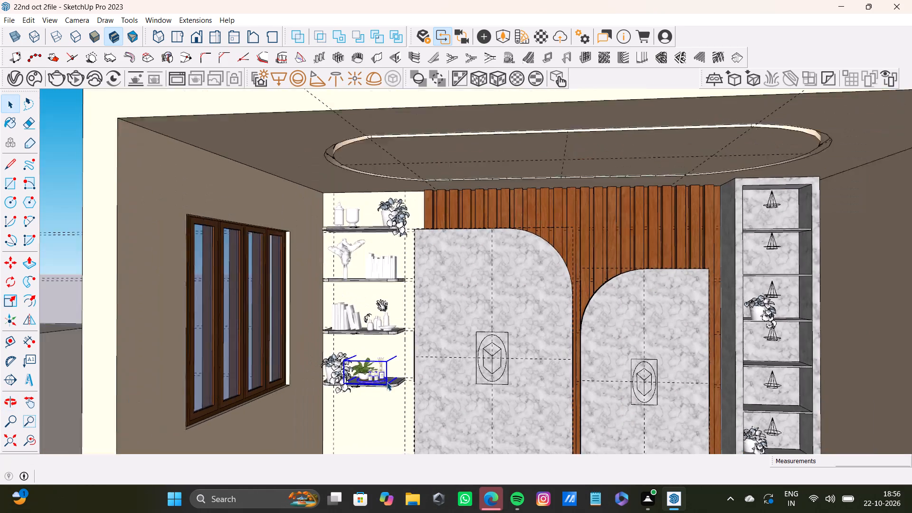
pyautogui.press('s')
pyautogui.moveTo(375, 358); pyautogui.dragTo(373, 345)
pyautogui.moveTo(393, 363); pyautogui.dragTo(402, 362)
pyautogui.press('space')
# Import the grey long-eared plush toy from the downloaded Toys & hobbies accessories in Chaos Cosmos.
pyautogui.scroll(-8, 394, 367)
pyautogui.moveTo(391, 377); pyautogui.dragTo(372, 327, button='middle')
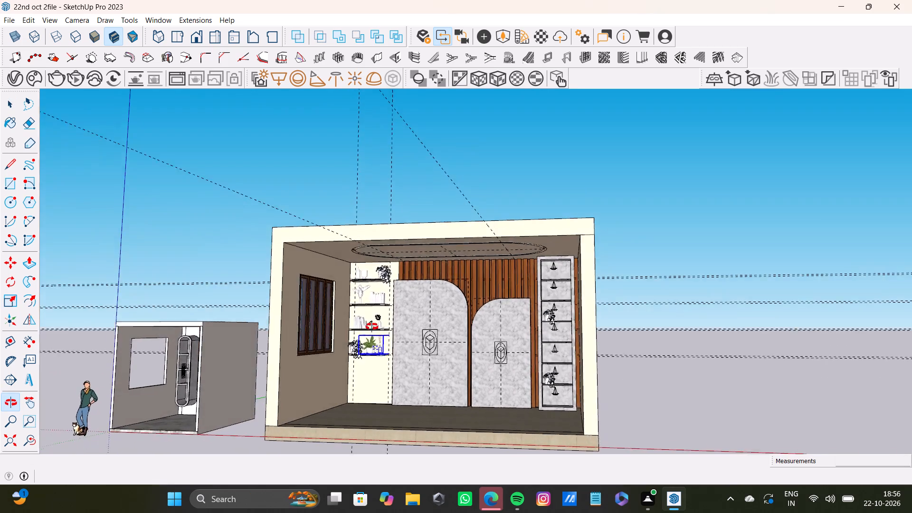
pyautogui.moveTo(372, 327); pyautogui.dragTo(385, 316, button='middle')
pyautogui.click(30, 71)
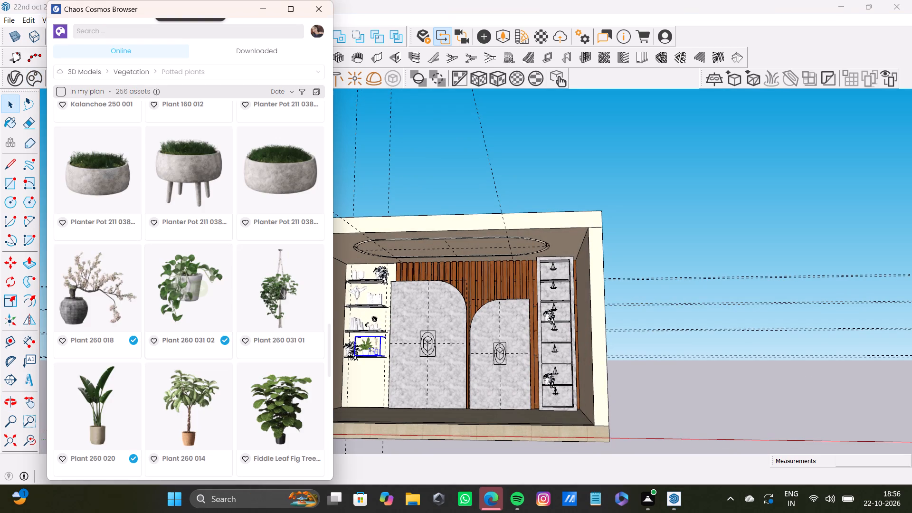
pyautogui.click(167, 68)
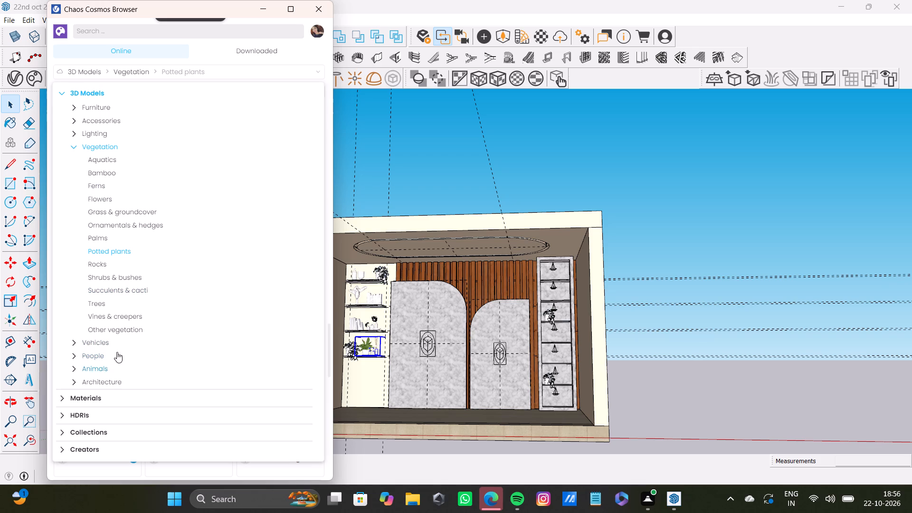
pyautogui.click(107, 120)
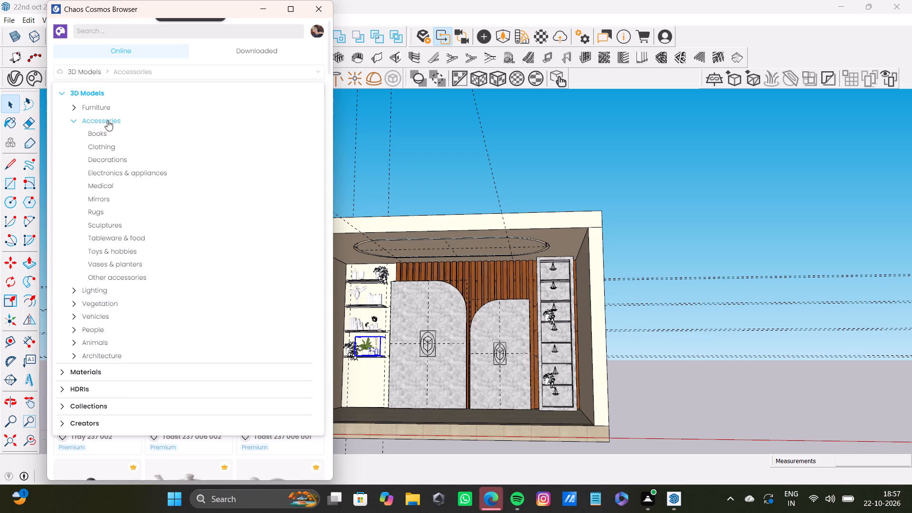
pyautogui.click(134, 249)
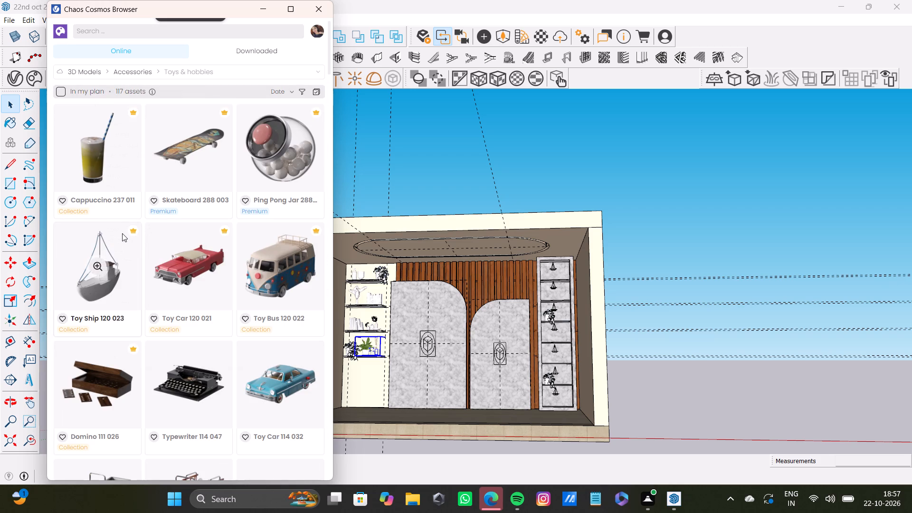
pyautogui.scroll(-7, 126, 226)
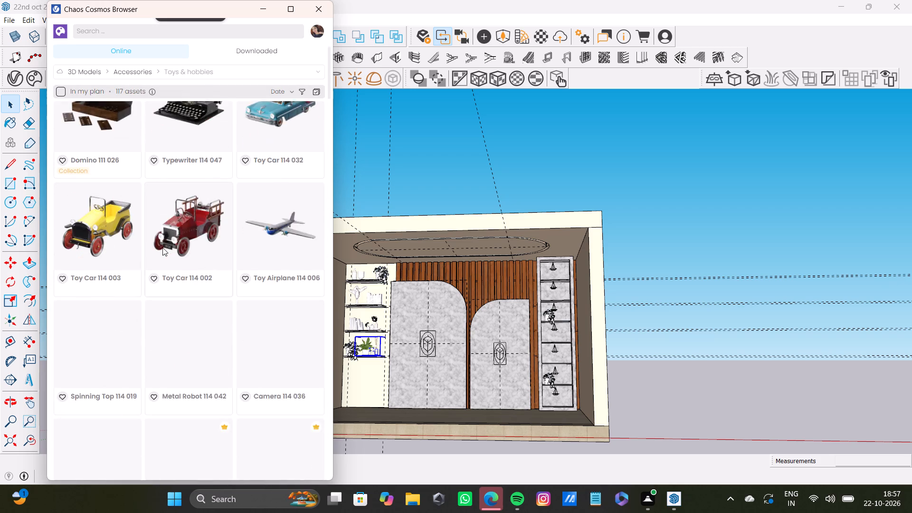
pyautogui.scroll(-4, 162, 247)
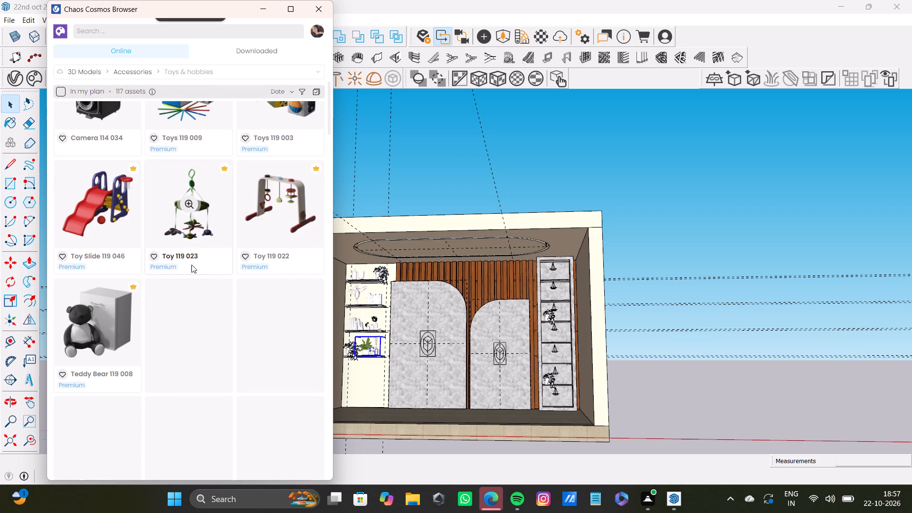
pyautogui.scroll(-3, 172, 305)
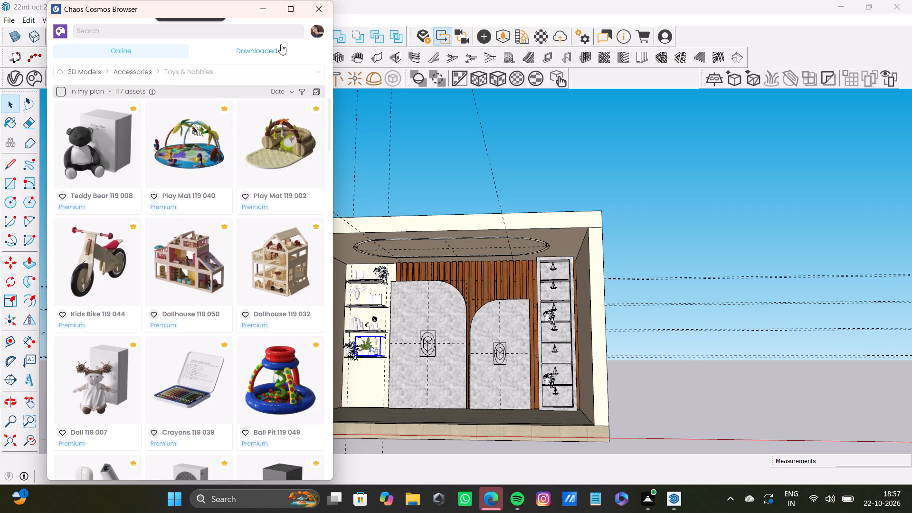
pyautogui.click(281, 44)
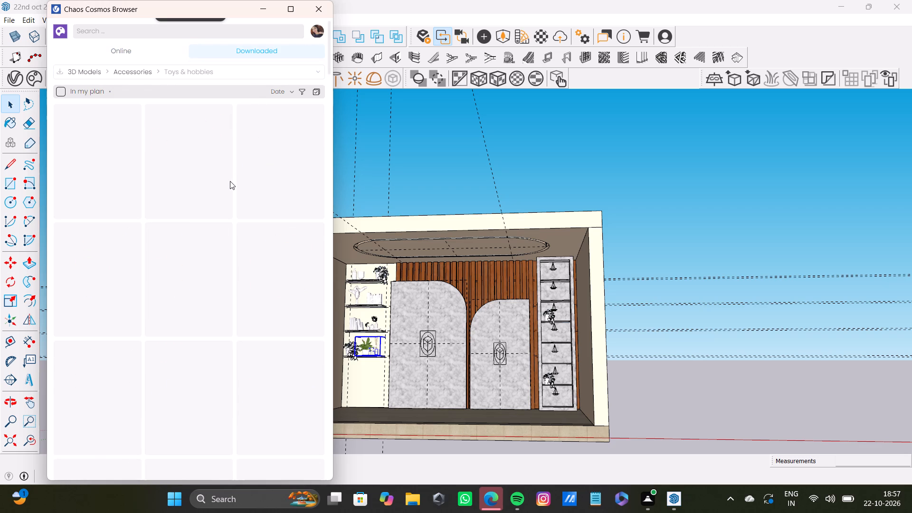
pyautogui.click(197, 142)
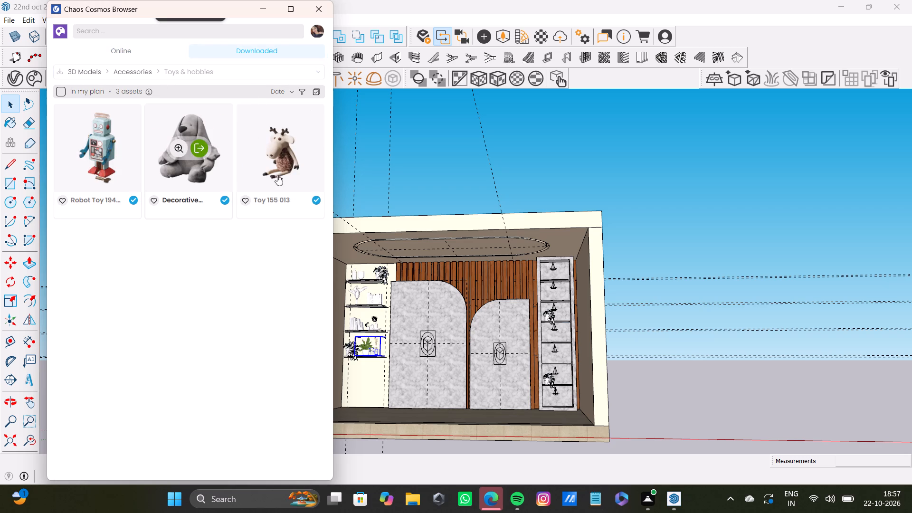
# Place the plush toy in the marble niche compartment directly above the lower potted plant.
pyautogui.scroll(12, 553, 360)
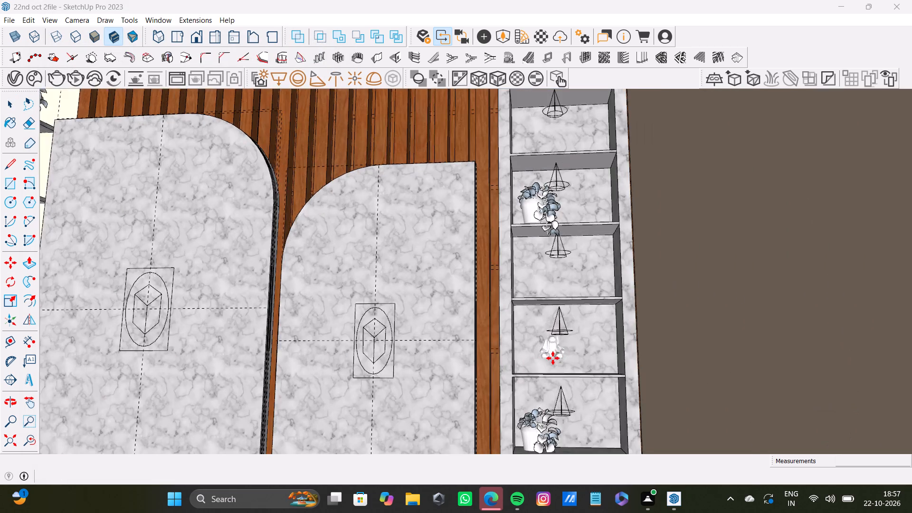
pyautogui.moveTo(567, 358); pyautogui.dragTo(546, 422, button='middle')
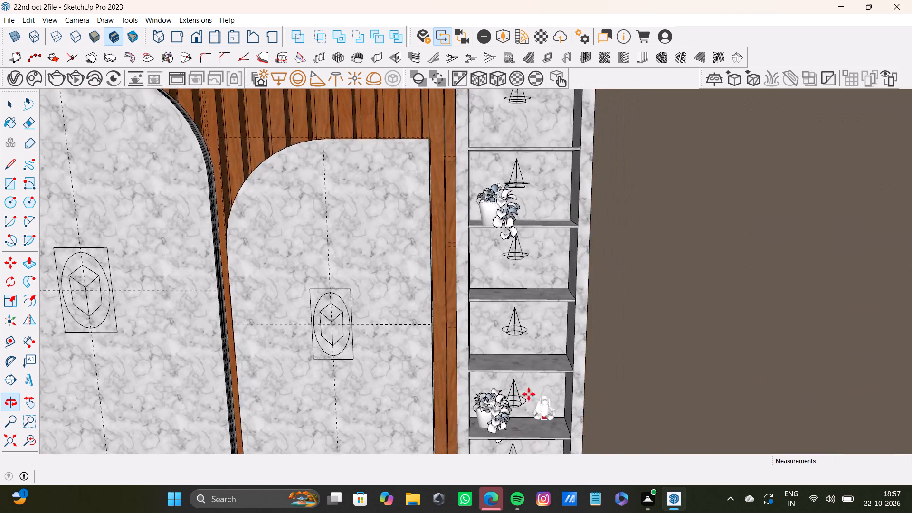
pyautogui.scroll(7, 526, 377)
pyautogui.click(542, 358)
# Place a second plush toy in the marble niche compartment directly above the upper potted plant.
pyautogui.scroll(-3, 507, 285)
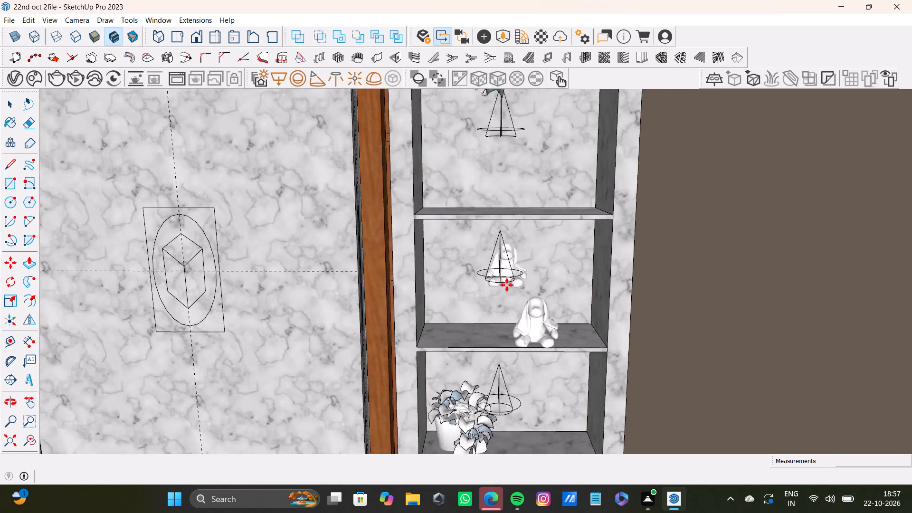
pyautogui.scroll(-6, 507, 285)
pyautogui.keyDown('shift'); pyautogui.moveTo(507, 285); pyautogui.dragTo(518, 309, button='middle'); pyautogui.keyUp('shift')
pyautogui.scroll(4, 500, 158)
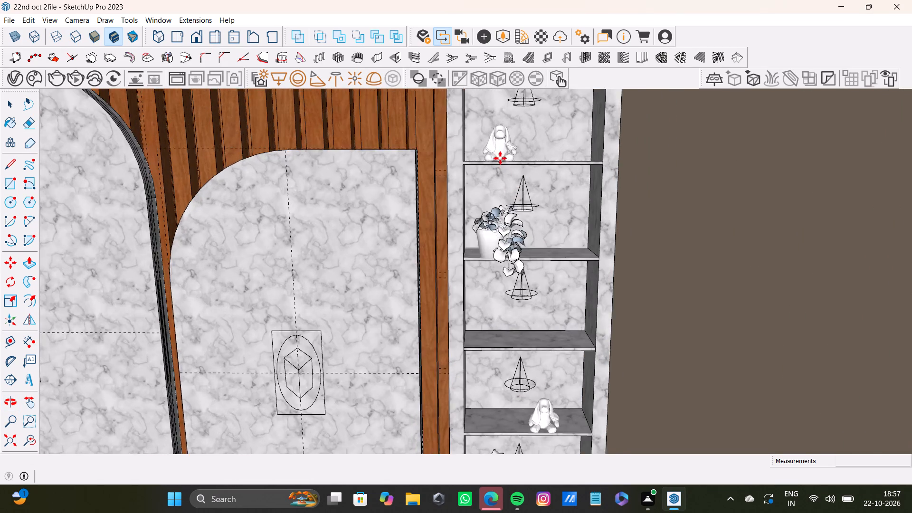
pyautogui.keyDown('shift'); pyautogui.moveTo(500, 158); pyautogui.dragTo(470, 271, button='middle'); pyautogui.keyUp('shift')
pyautogui.scroll(3, 471, 266)
pyautogui.click(470, 275)
pyautogui.press('space')
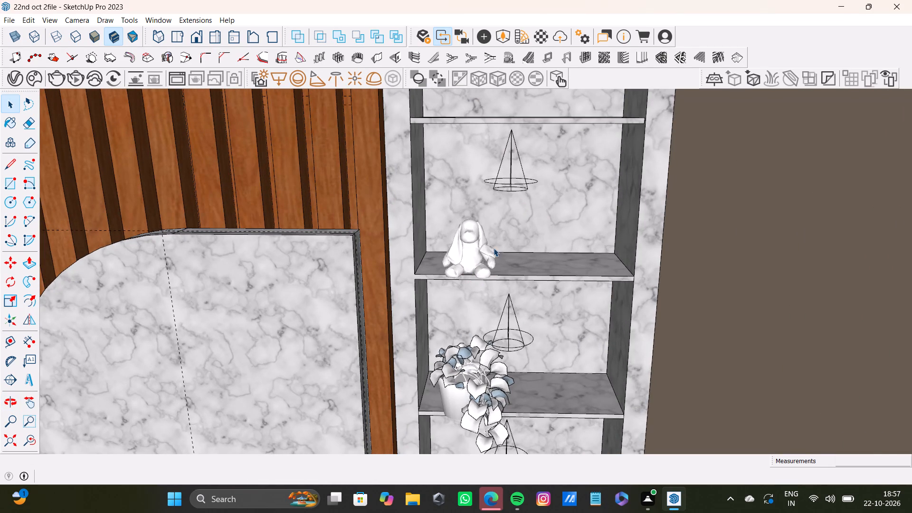
# Scale up the plush toy in the marble niche compartment above the upper potted plant.
pyautogui.click(469, 248)
pyautogui.press('s')
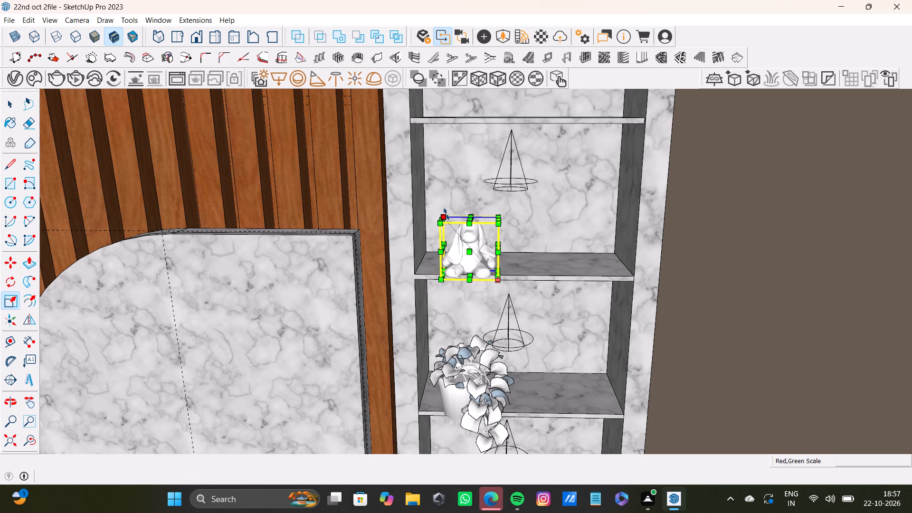
pyautogui.moveTo(446, 214); pyautogui.dragTo(437, 175)
# Scale up the plush toy in the marble niche compartment above the lower potted plant to fill more of its height.
pyautogui.scroll(-3, 489, 298)
pyautogui.moveTo(534, 365); pyautogui.dragTo(507, 141, button='middle')
pyautogui.press('space')
pyautogui.press('space')
pyautogui.click(500, 320)
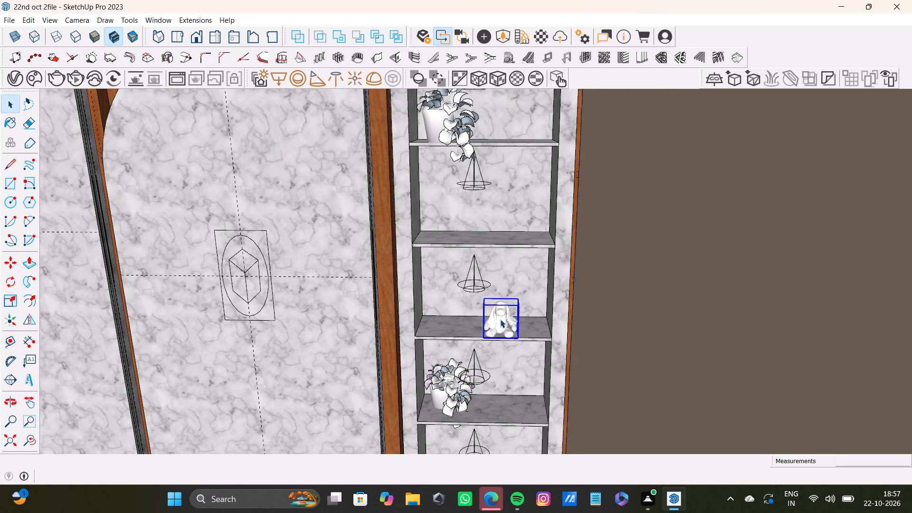
pyautogui.press('s')
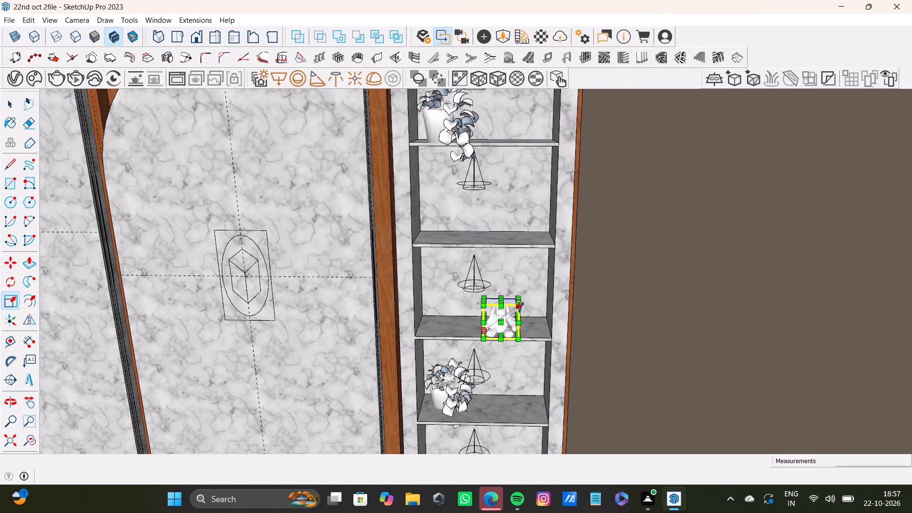
pyautogui.moveTo(517, 295); pyautogui.dragTo(536, 262)
pyautogui.press('space')
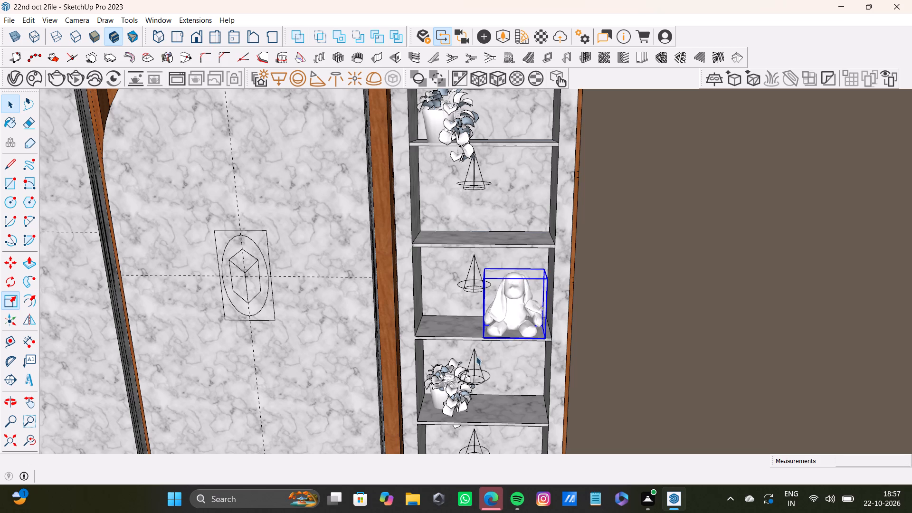
# Nudge the lower potted plant on its niche shelf and scale it up uniformly by about 1.26.
pyautogui.click(452, 391)
pyautogui.press('m')
pyautogui.click(443, 410)
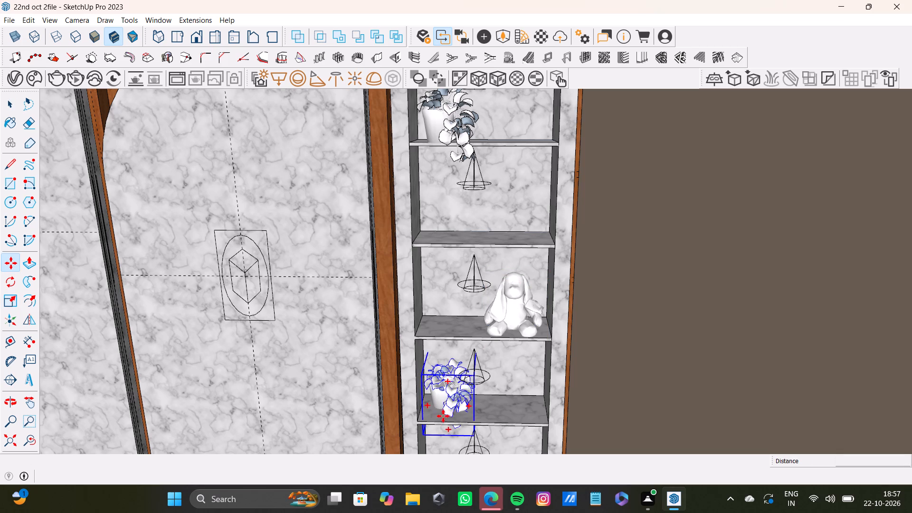
pyautogui.click(446, 427)
pyautogui.scroll(-5, 453, 381)
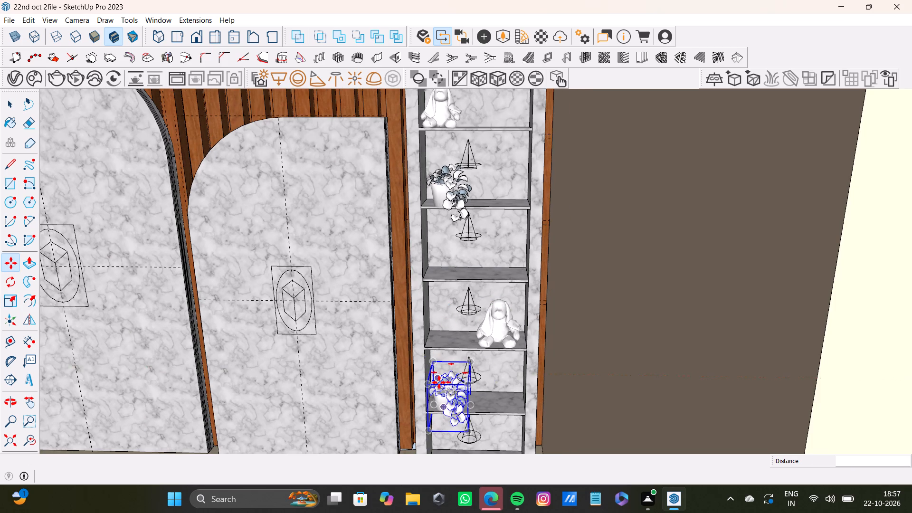
pyautogui.press('s')
pyautogui.moveTo(471, 361); pyautogui.dragTo(479, 342)
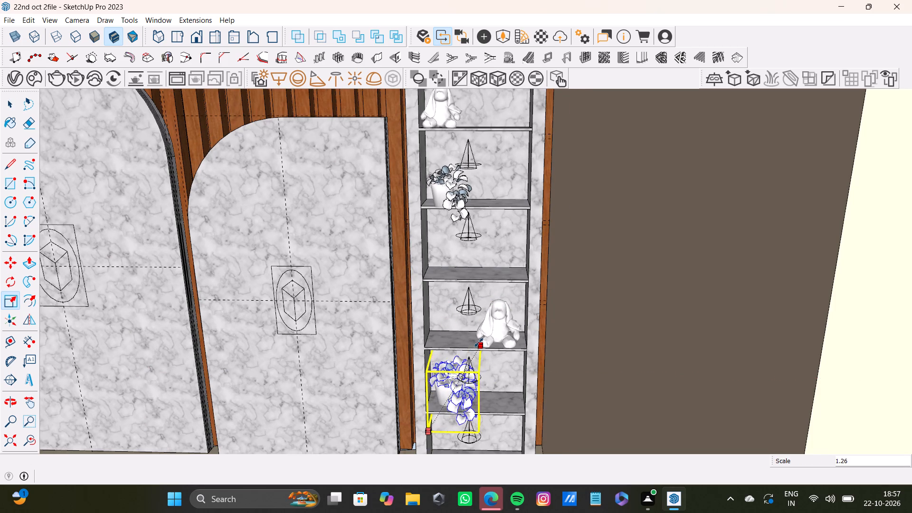
pyautogui.moveTo(479, 342); pyautogui.dragTo(479, 342)
pyautogui.press('space')
# Scale up the upper potted plant in the marble niche unit uniformly.
pyautogui.click(449, 190)
pyautogui.press('s')
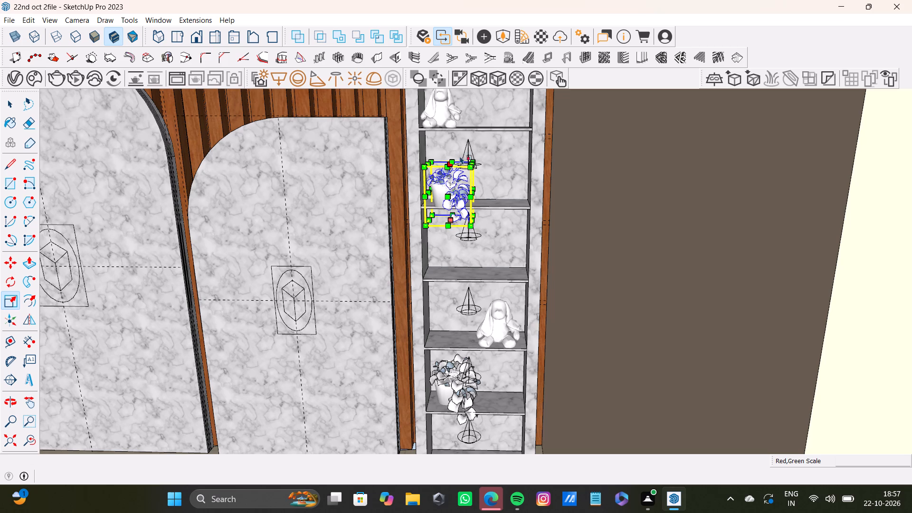
pyautogui.moveTo(474, 159); pyautogui.dragTo(486, 142)
pyautogui.press('space')
# Start an interactive V-Ray render of the whole room, facing the floating shelves, arched marble panels and niche unit.
pyautogui.scroll(-4, 446, 194)
pyautogui.moveTo(451, 210); pyautogui.dragTo(491, 266, button='middle')
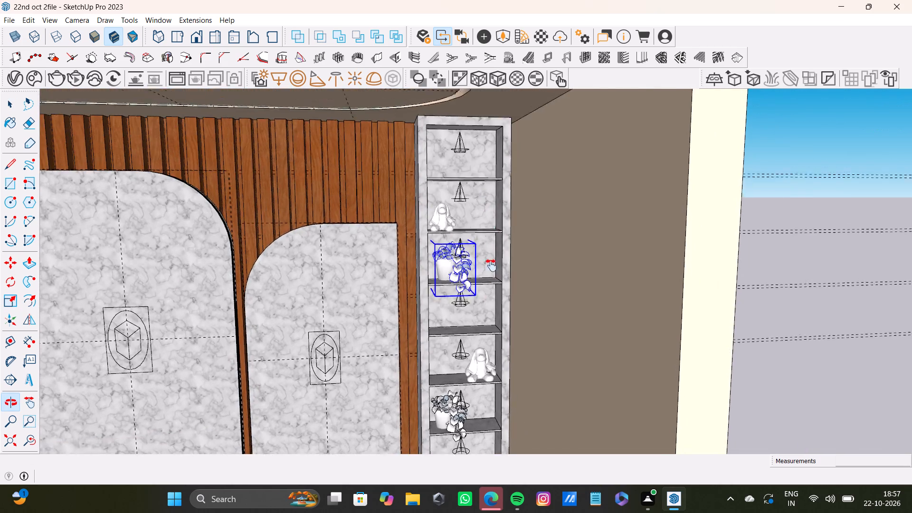
pyautogui.moveTo(491, 266); pyautogui.dragTo(484, 280, button='middle')
pyautogui.keyDown('shift'); pyautogui.scroll(-7, 470, 301); pyautogui.keyUp('shift')
pyautogui.keyDown('shift'); pyautogui.moveTo(467, 319); pyautogui.dragTo(421, 244, button='middle'); pyautogui.keyUp('shift')
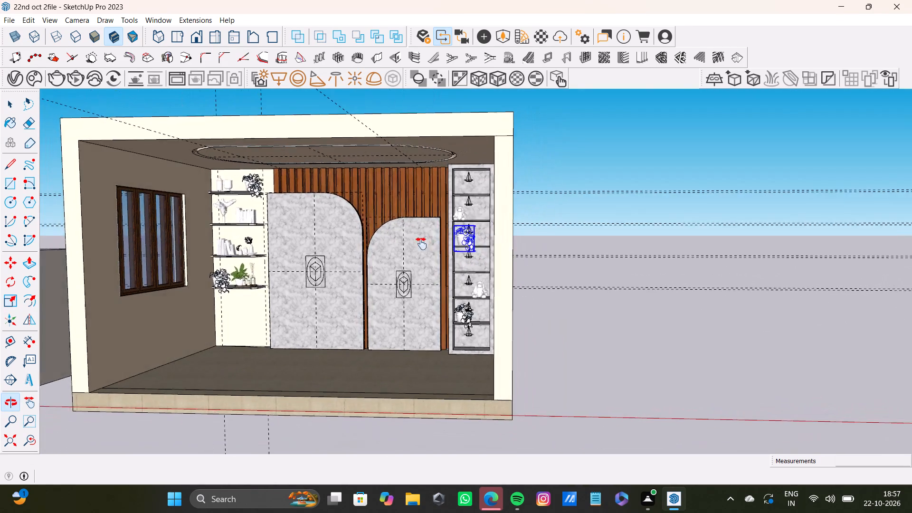
pyautogui.keyDown('shift'); pyautogui.moveTo(421, 244); pyautogui.dragTo(500, 263, button='middle'); pyautogui.keyUp('shift')
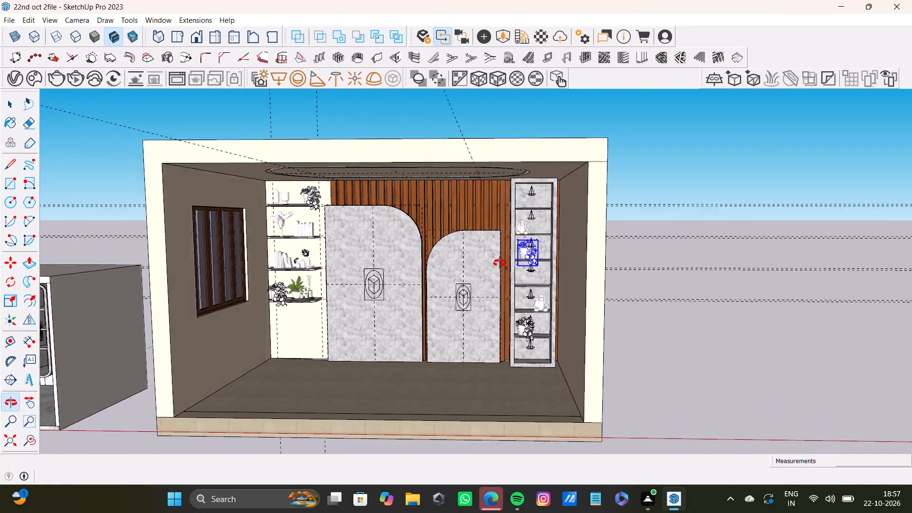
pyautogui.keyDown('shift'); pyautogui.moveTo(500, 263); pyautogui.dragTo(506, 259, button='middle'); pyautogui.keyUp('shift')
pyautogui.scroll(3, 451, 283)
pyautogui.keyDown('shift'); pyautogui.moveTo(437, 283); pyautogui.dragTo(479, 274, button='middle'); pyautogui.keyUp('shift')
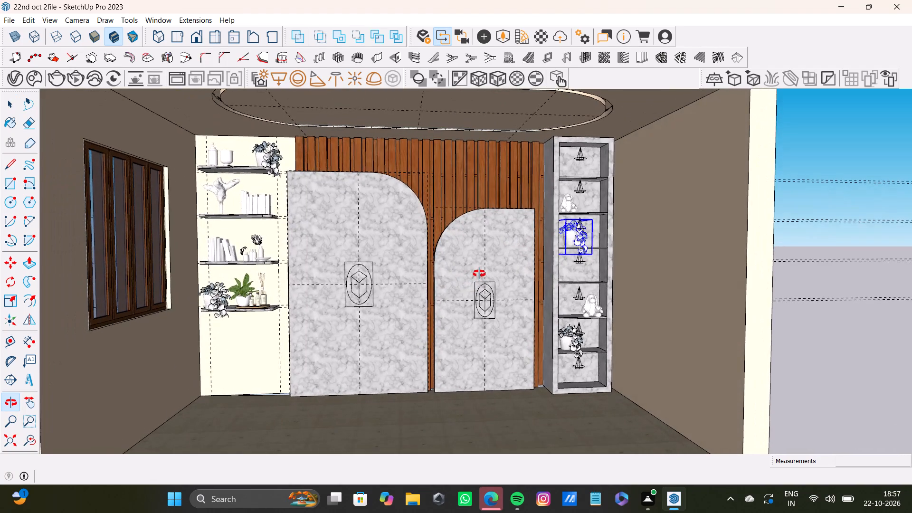
pyautogui.keyDown('shift'); pyautogui.moveTo(479, 274); pyautogui.dragTo(473, 270, button='middle'); pyautogui.keyUp('shift')
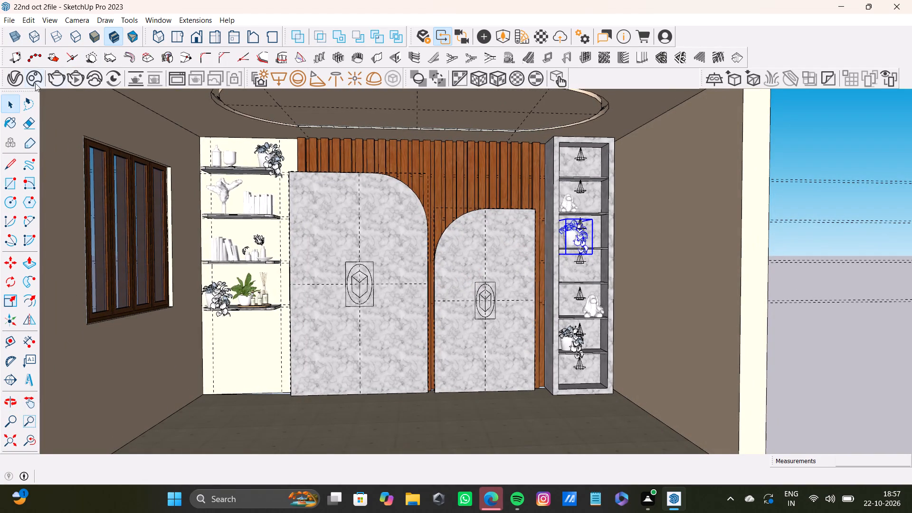
pyautogui.click(73, 76)
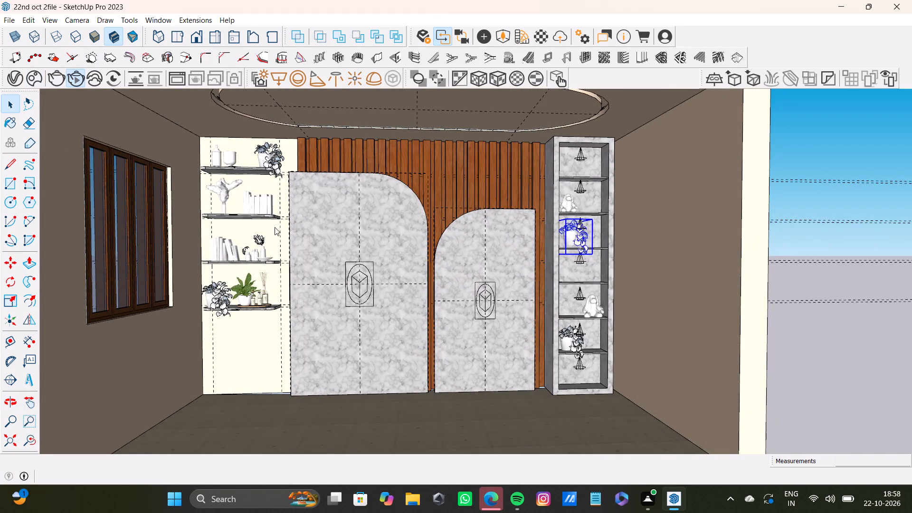
pyautogui.scroll(-2, 275, 227)
pyautogui.keyDown('shift'); pyautogui.moveTo(277, 227); pyautogui.dragTo(278, 241, button='middle'); pyautogui.keyUp('shift')
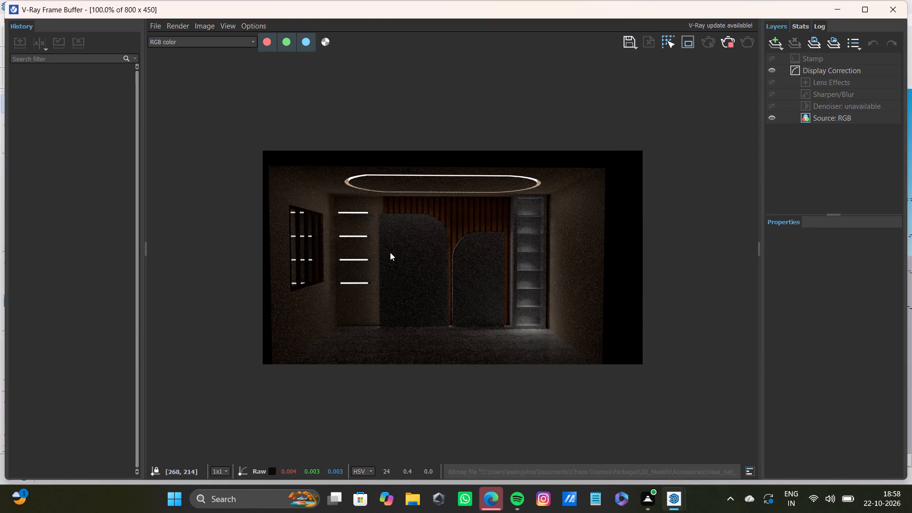
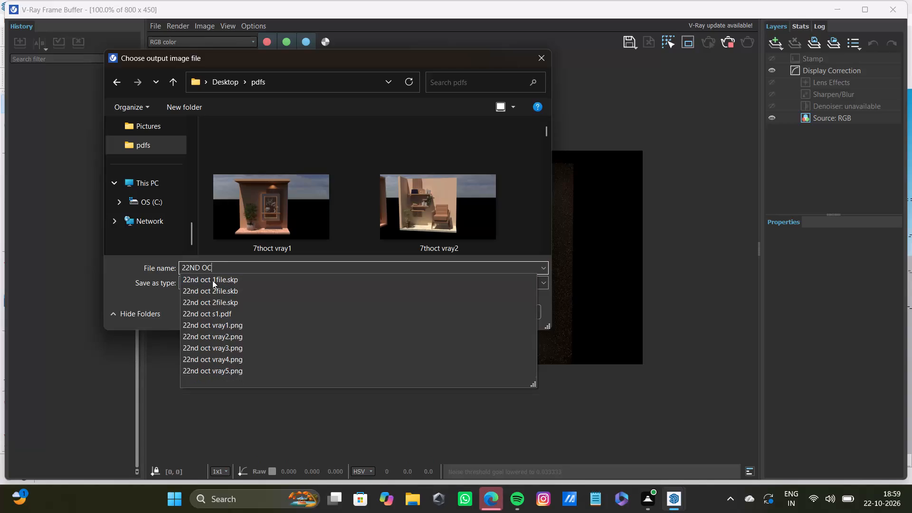
# Save the current render as a PNG named 22nd oct vray6 in the pdfs folder.
pyautogui.write('22nd oct')
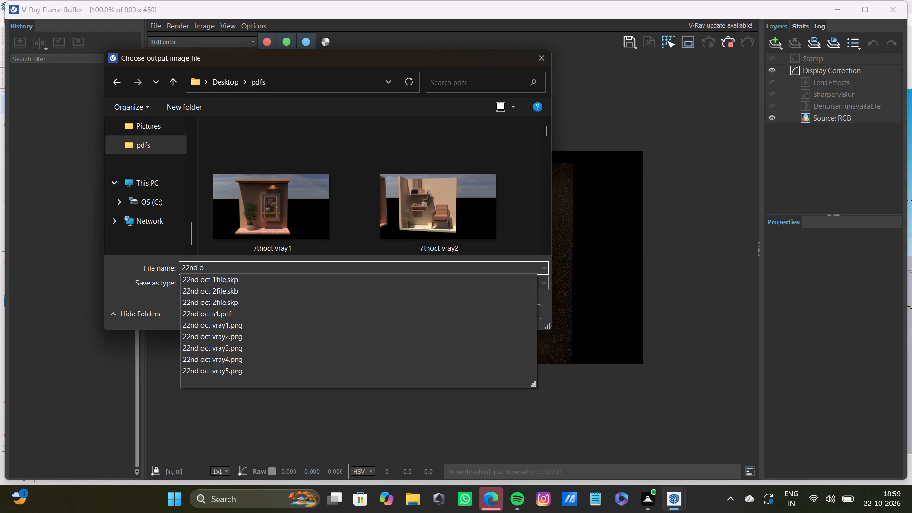
pyautogui.press('space')
pyautogui.write('vry')
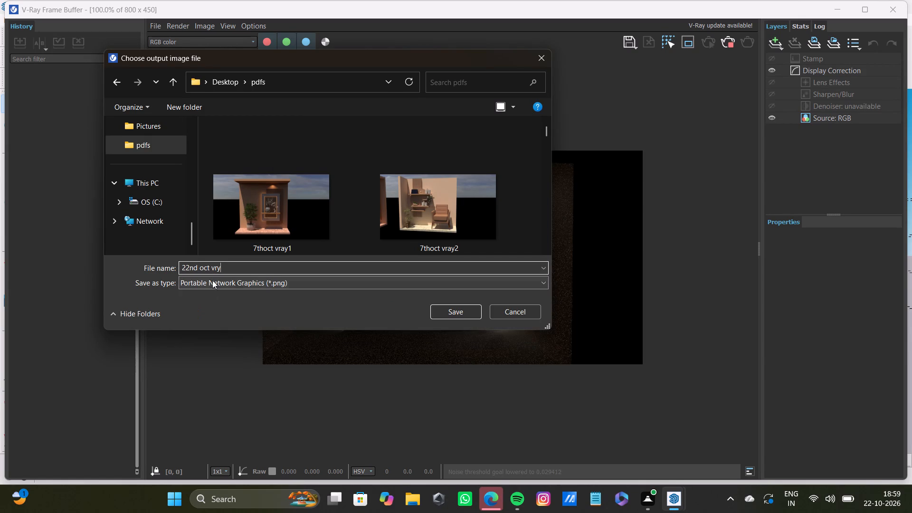
pyautogui.press('BackSpace')
pyautogui.press('BackSpace')
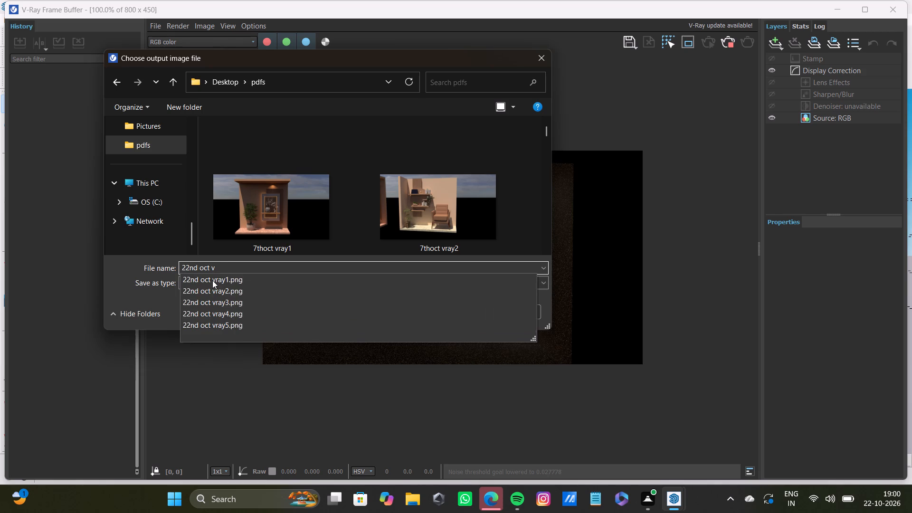
pyautogui.press('r')
pyautogui.press('a')
pyautogui.press('y')
pyautogui.press('6')
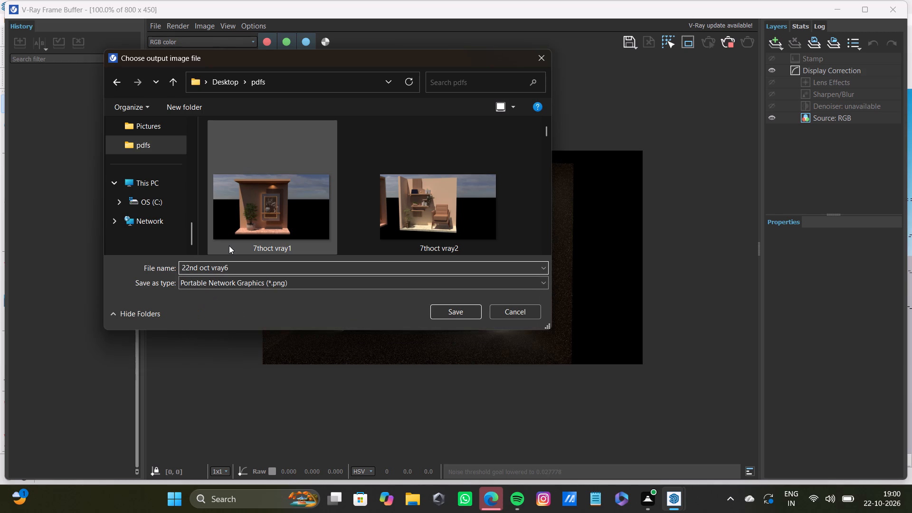
pyautogui.press('Return')
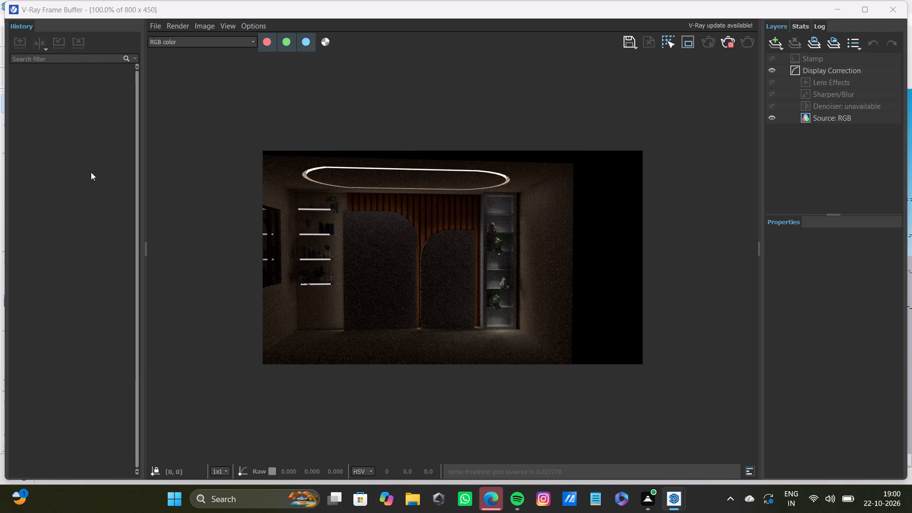
# Reduce the height of the frame buffer window and close it to get back to the model.
pyautogui.click(866, 10)
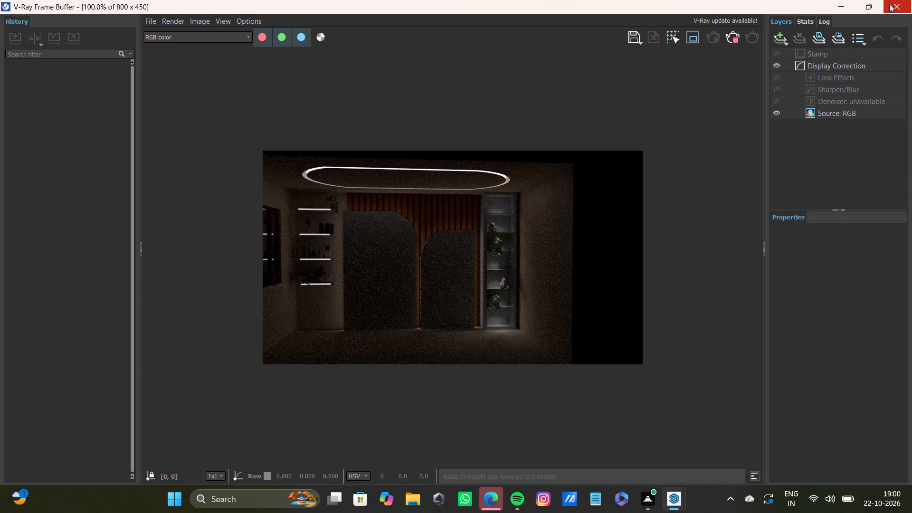
pyautogui.click(868, 8)
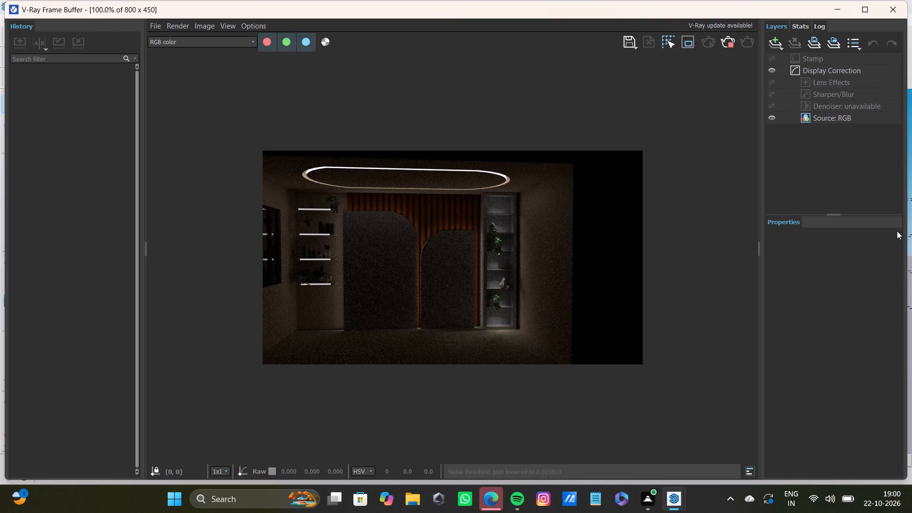
pyautogui.moveTo(905, 298); pyautogui.dragTo(878, 305)
pyautogui.moveTo(541, 1); pyautogui.dragTo(541, 32)
pyautogui.moveTo(541, 32); pyautogui.dragTo(542, 106)
pyautogui.moveTo(907, 263); pyautogui.dragTo(901, 265)
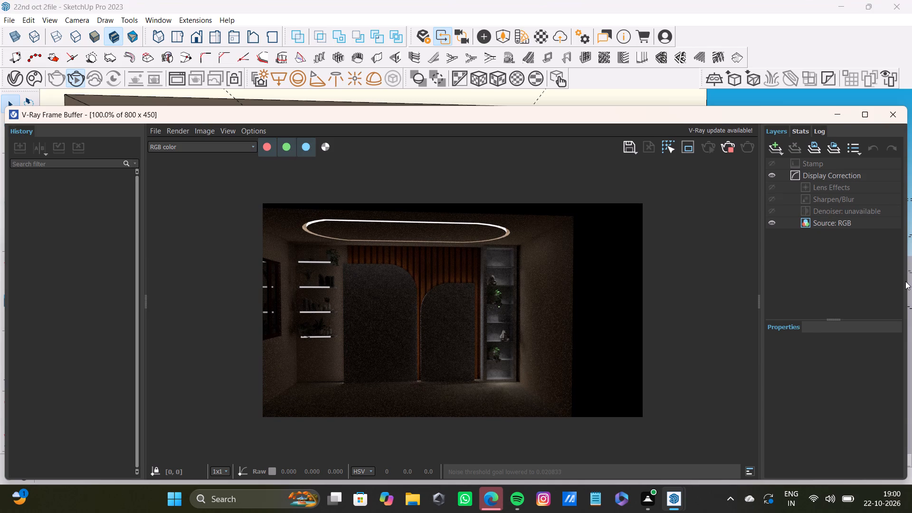
pyautogui.moveTo(907, 286); pyautogui.dragTo(858, 283)
pyautogui.moveTo(905, 278); pyautogui.dragTo(859, 271)
pyautogui.click(883, 114)
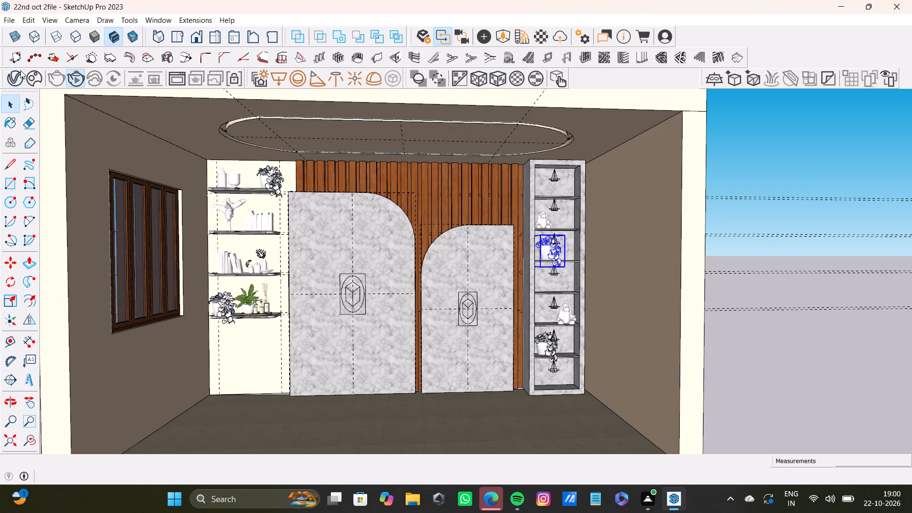
# Set the SunLight intensity to 1 in the V-Ray Asset Editor and close the editor.
pyautogui.click(16, 71)
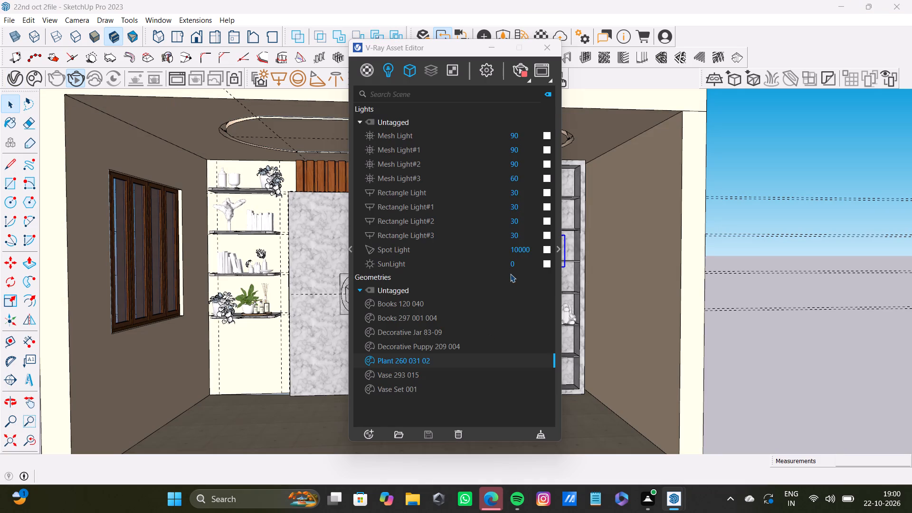
pyautogui.click(521, 266)
pyautogui.click(521, 265)
pyautogui.click(521, 263)
pyautogui.moveTo(521, 263); pyautogui.dragTo(502, 263)
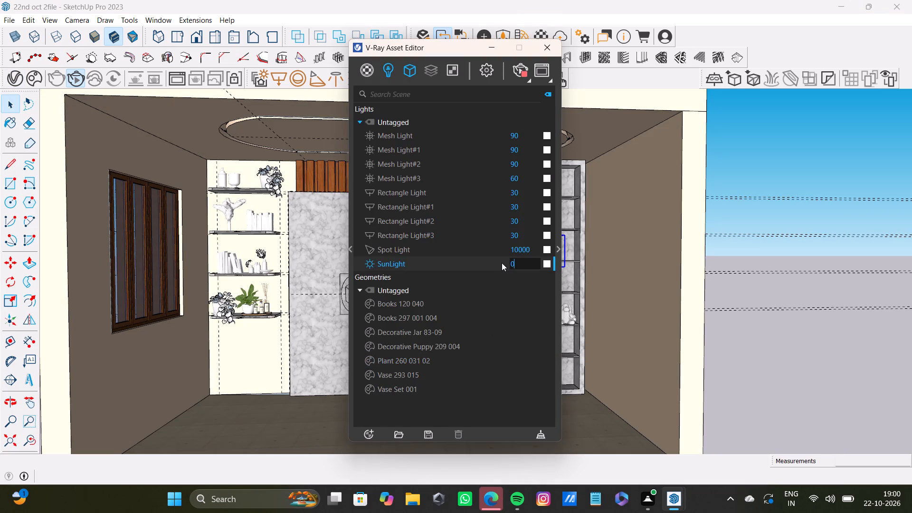
pyautogui.moveTo(502, 263); pyautogui.dragTo(500, 263)
pyautogui.press('BackSpace')
pyautogui.press('1')
pyautogui.press('Return')
pyautogui.click(547, 51)
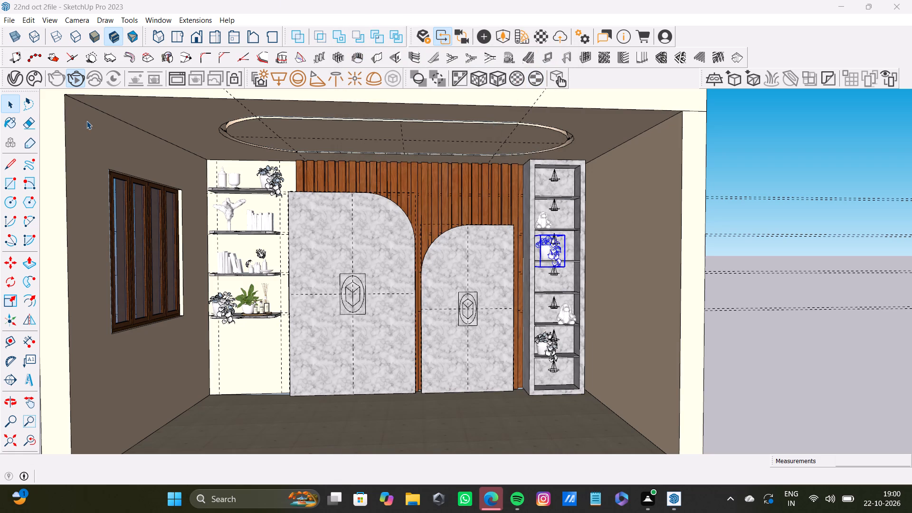
# Restart the interactive V-Ray render of the room.
pyautogui.click(73, 79)
pyautogui.click(73, 79)
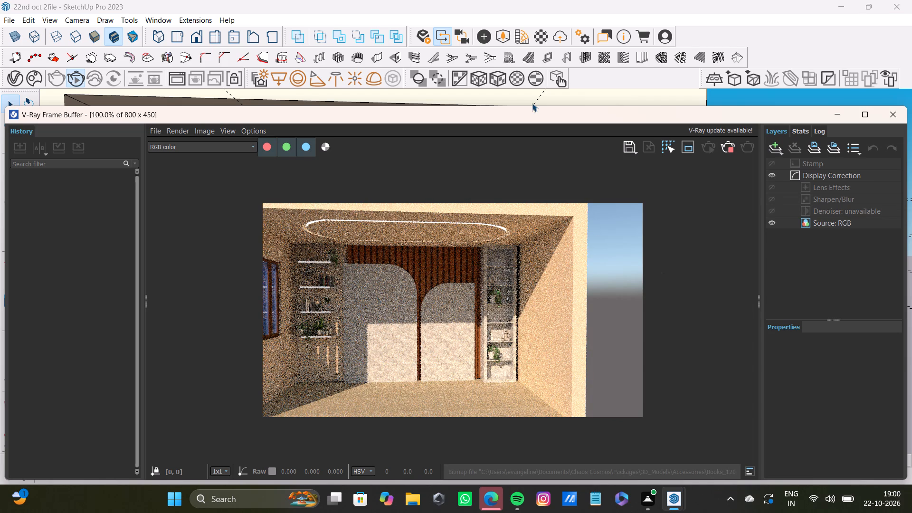
# Move and shrink the frame buffer window so the model can be navigated beside the live render.
pyautogui.moveTo(532, 110); pyautogui.dragTo(514, 15)
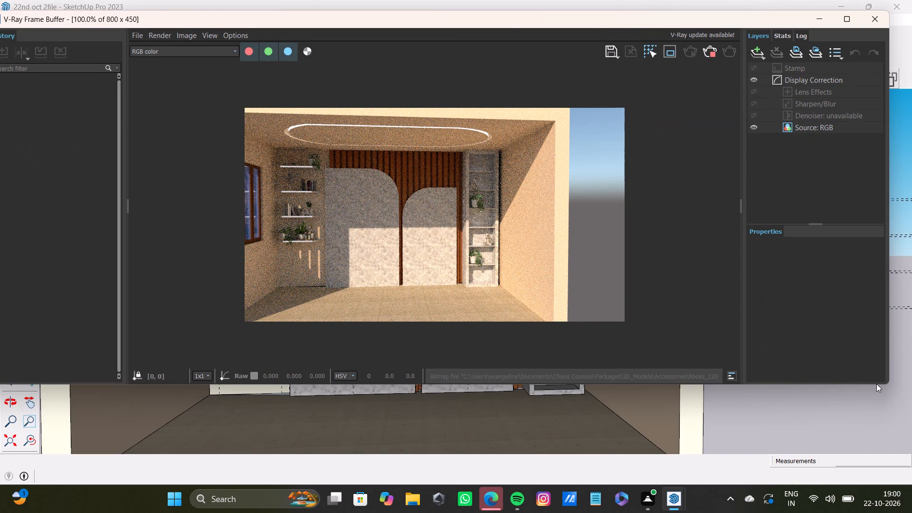
pyautogui.moveTo(846, 385); pyautogui.dragTo(833, 296)
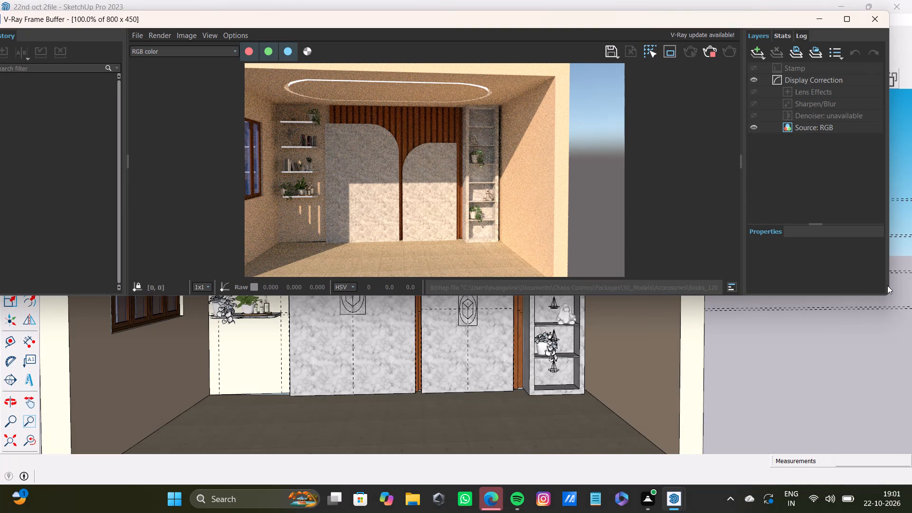
pyautogui.moveTo(889, 287); pyautogui.dragTo(596, 270)
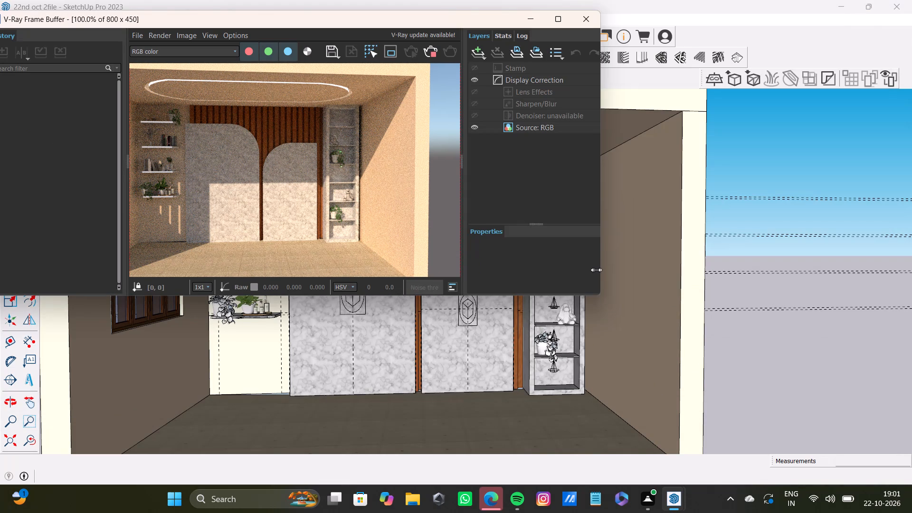
pyautogui.moveTo(596, 270); pyautogui.dragTo(578, 279)
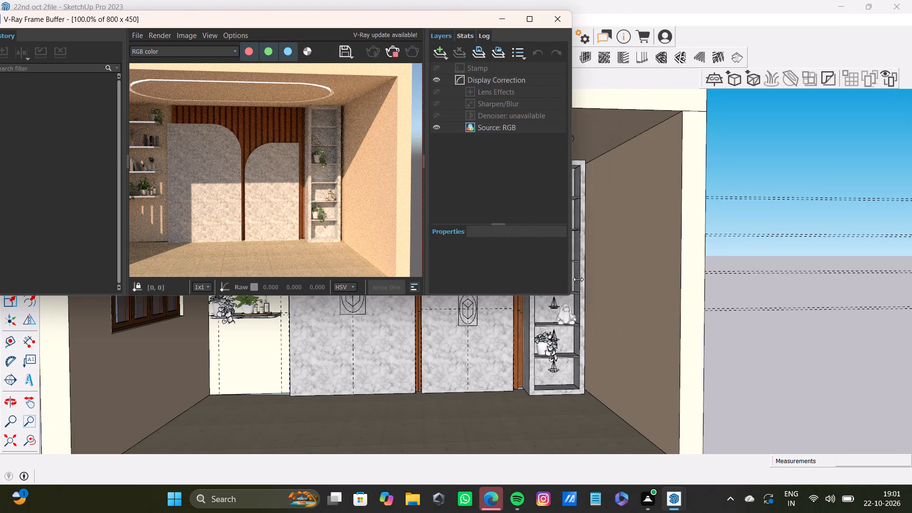
pyautogui.moveTo(578, 279); pyautogui.dragTo(607, 283)
# Reframe the room's camera view against the live render, keeping the shelves, arched marble panels and niche unit in frame.
pyautogui.scroll(-4, 341, 224)
pyautogui.scroll(4, 278, 180)
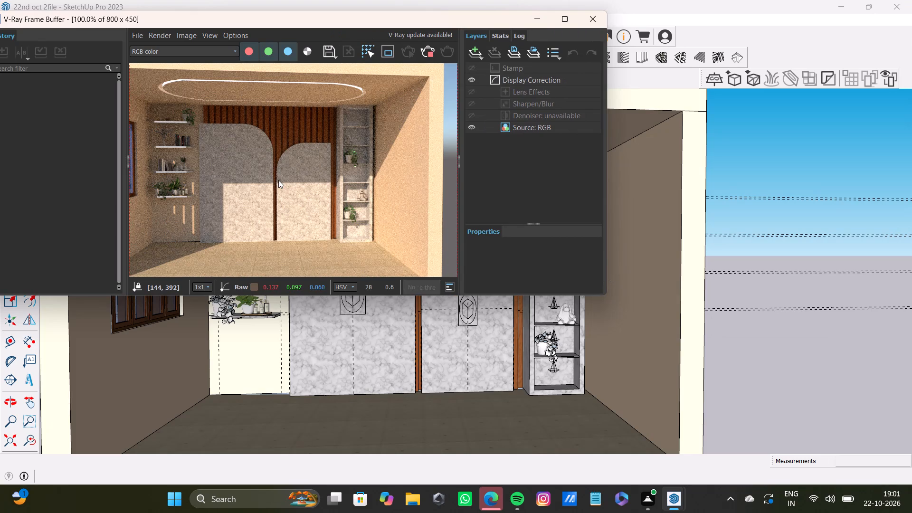
pyautogui.keyDown('shift'); pyautogui.moveTo(297, 164); pyautogui.dragTo(353, 169, button='middle'); pyautogui.keyUp('shift')
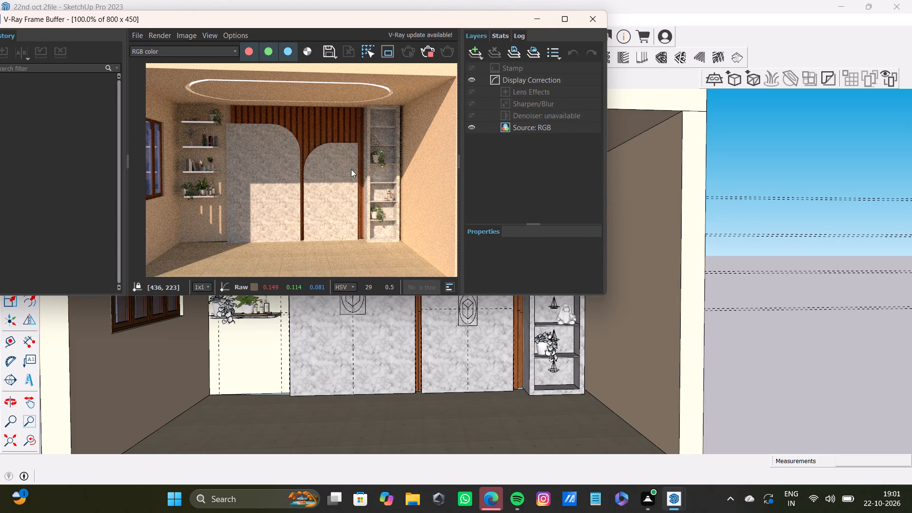
pyautogui.scroll(-1, 351, 169)
pyautogui.scroll(1, 293, 164)
pyautogui.keyDown('shift'); pyautogui.moveTo(568, 308); pyautogui.dragTo(570, 308, button='middle'); pyautogui.keyUp('shift')
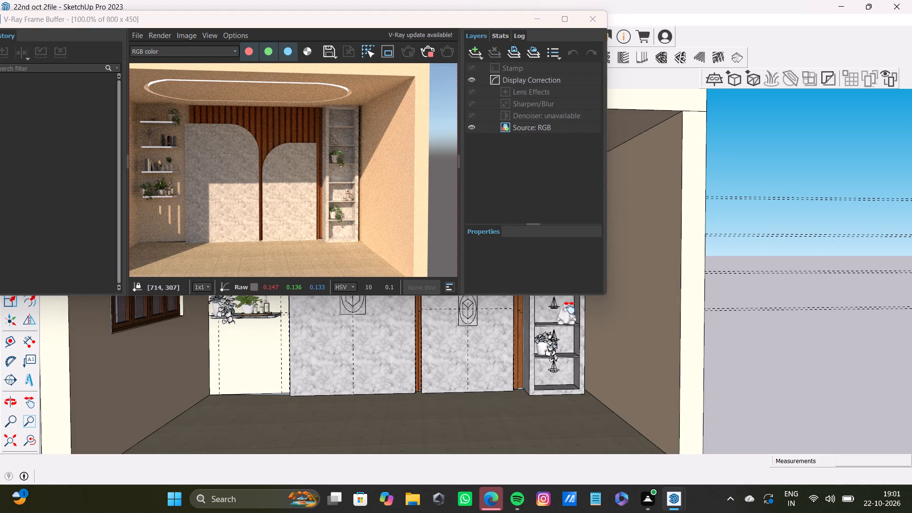
pyautogui.keyDown('shift'); pyautogui.moveTo(570, 308); pyautogui.dragTo(622, 300, button='middle'); pyautogui.keyUp('shift')
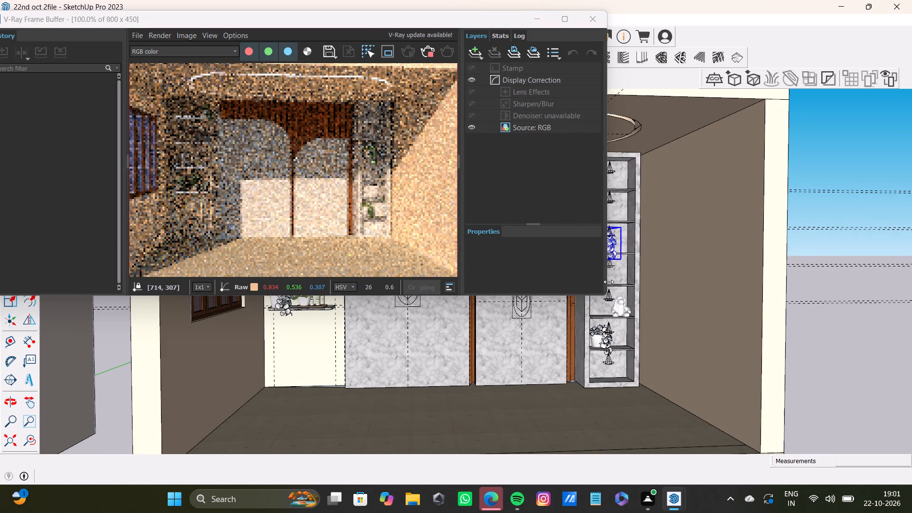
pyautogui.moveTo(662, 322); pyautogui.dragTo(629, 295, button='middle')
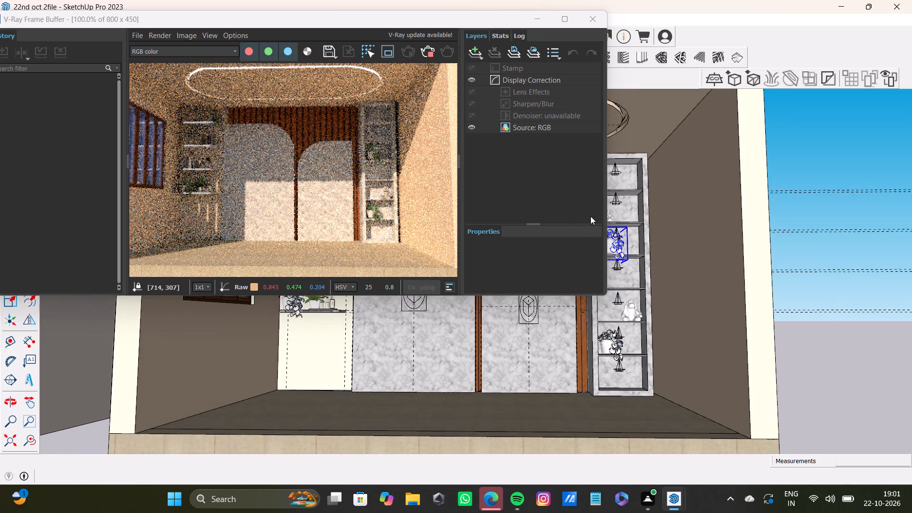
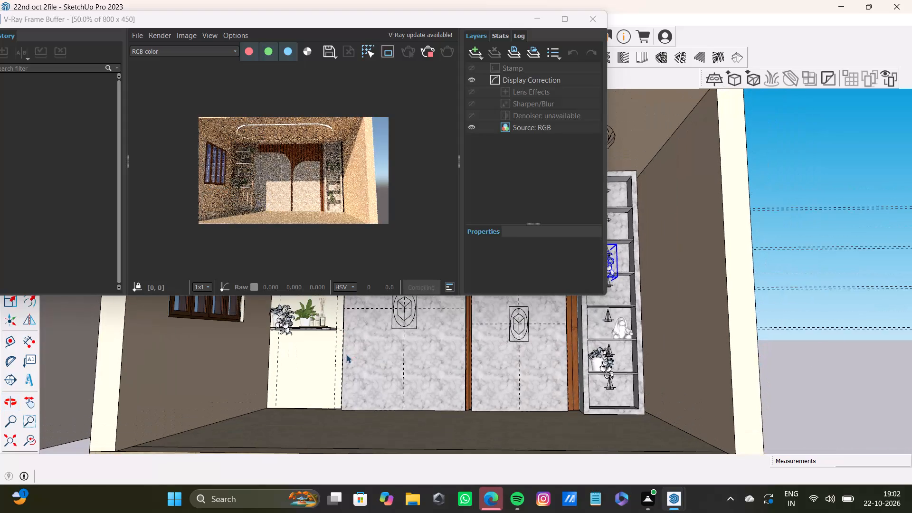
# Save the finished render of the whole room as PNG image "22nd oct vray7" in the pdfs folder and close the frame buffer.
pyautogui.moveTo(350, 353); pyautogui.dragTo(381, 350, button='middle')
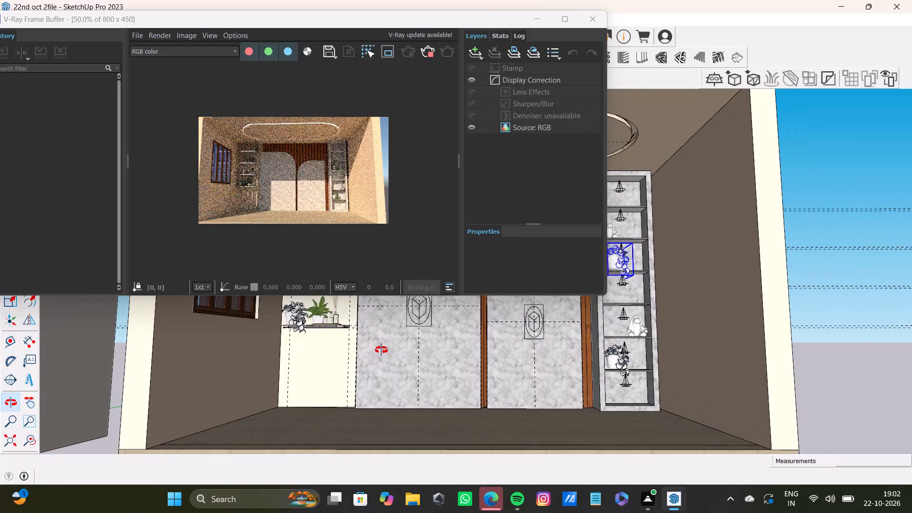
pyautogui.moveTo(381, 350); pyautogui.dragTo(425, 338, button='middle')
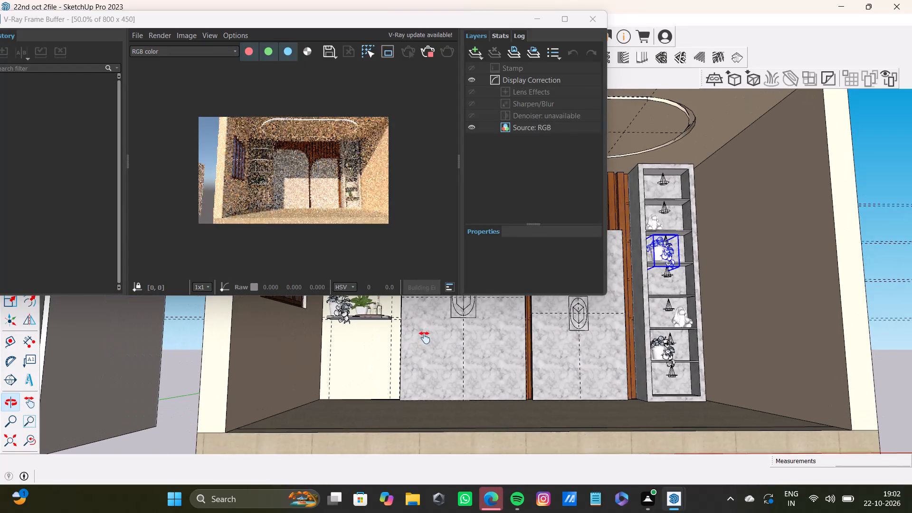
pyautogui.moveTo(425, 338); pyautogui.dragTo(385, 354, button='middle')
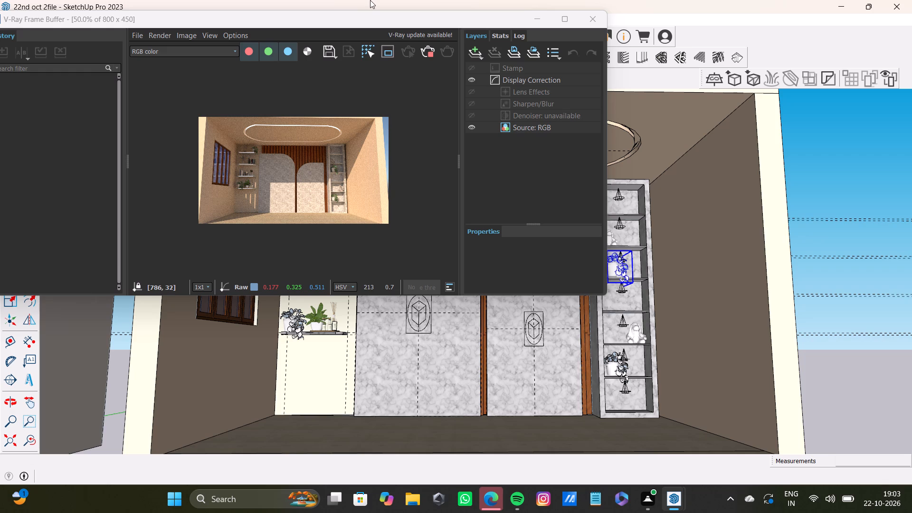
pyautogui.click(334, 50)
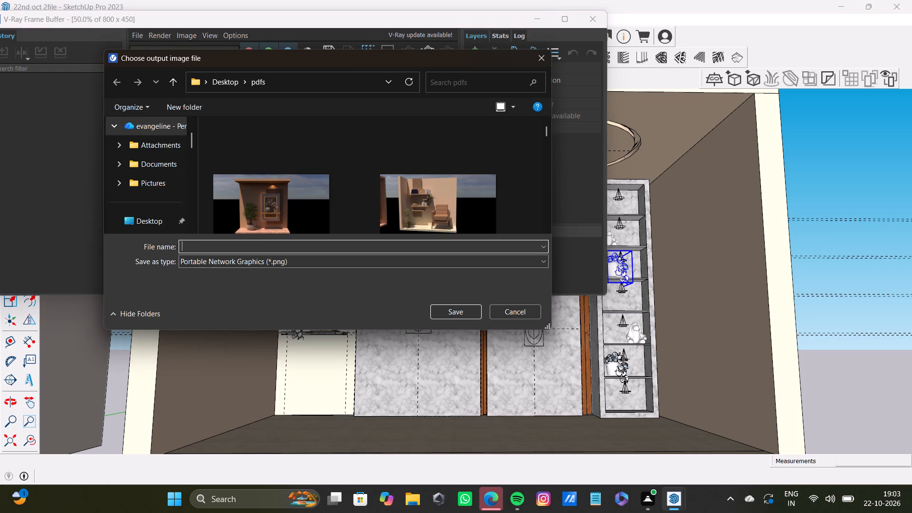
pyautogui.write('22')
pyautogui.write('nd')
pyautogui.press('space')
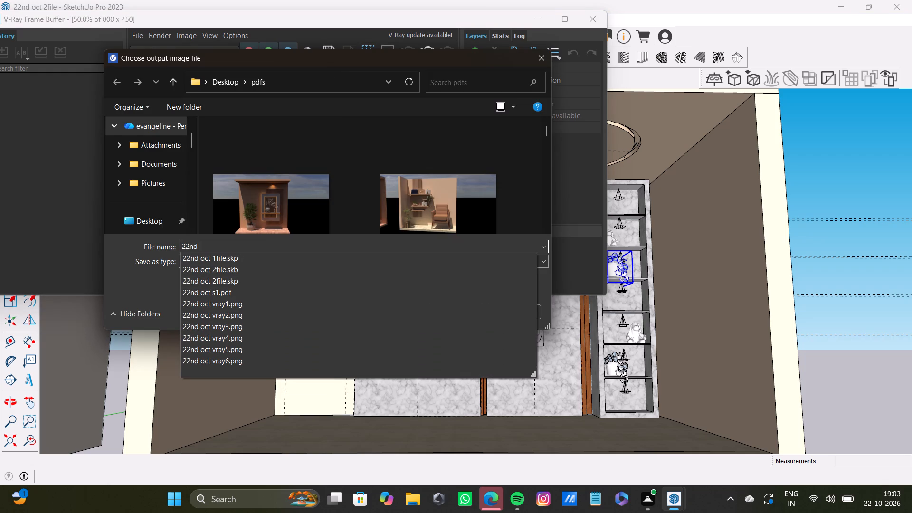
pyautogui.write('oct vray')
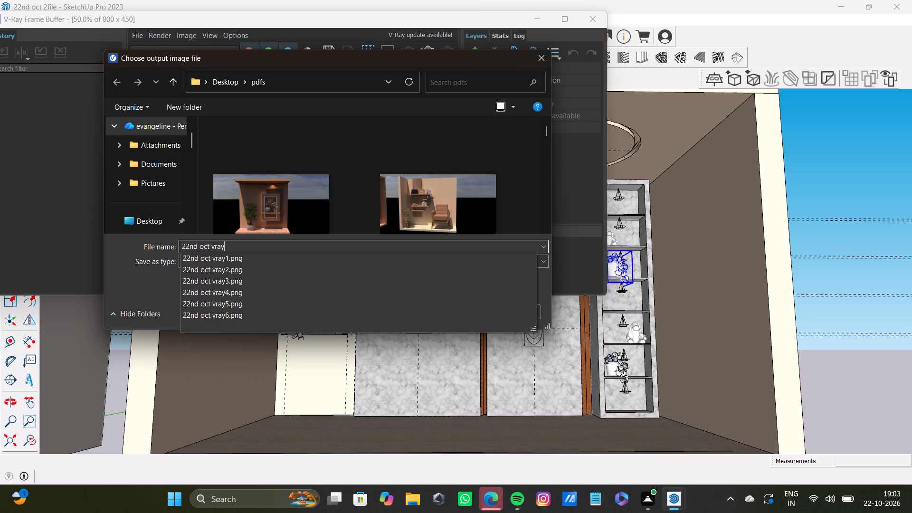
pyautogui.press('7')
pyautogui.press('Return')
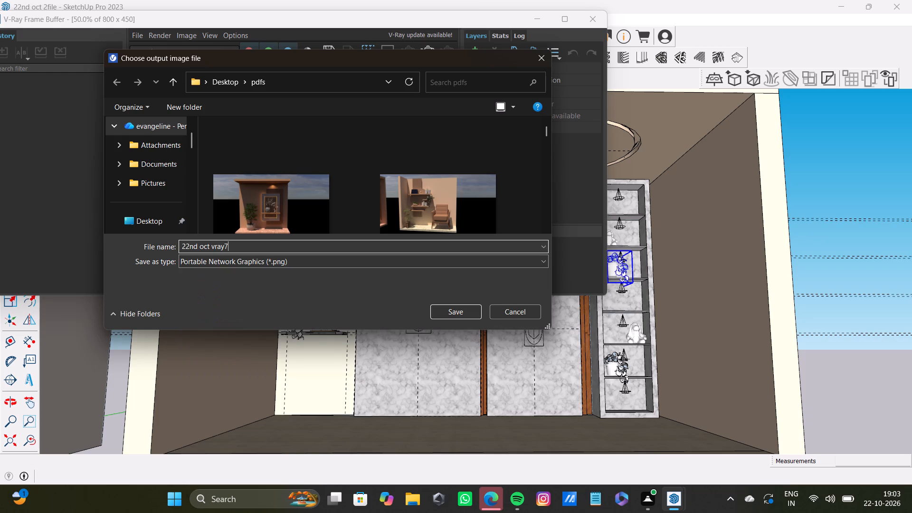
pyautogui.click(592, 21)
# Reframe the model view on the open-fronted room so its full outline, ceiling ring, shelves, arched panels and niche unit show.
pyautogui.scroll(-3, 488, 211)
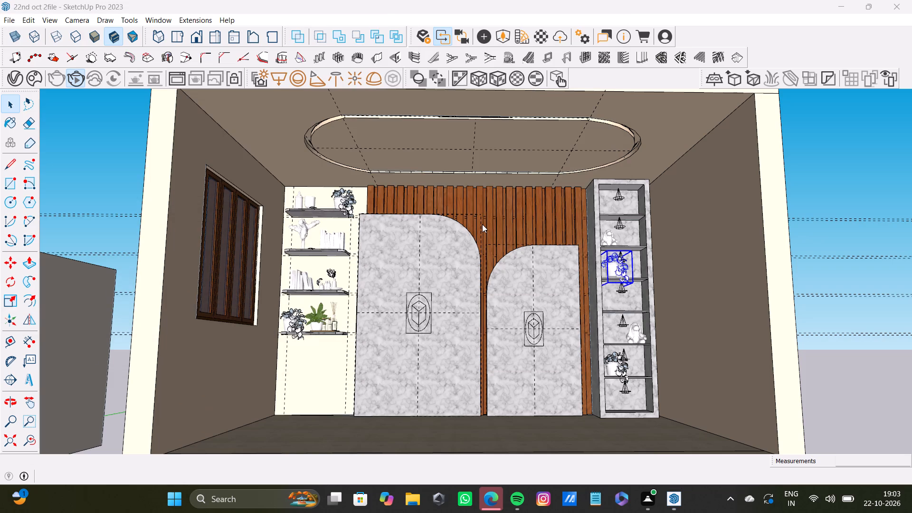
pyautogui.scroll(-10, 482, 224)
pyautogui.keyDown('shift'); pyautogui.moveTo(504, 227); pyautogui.dragTo(464, 238, button='middle'); pyautogui.keyUp('shift')
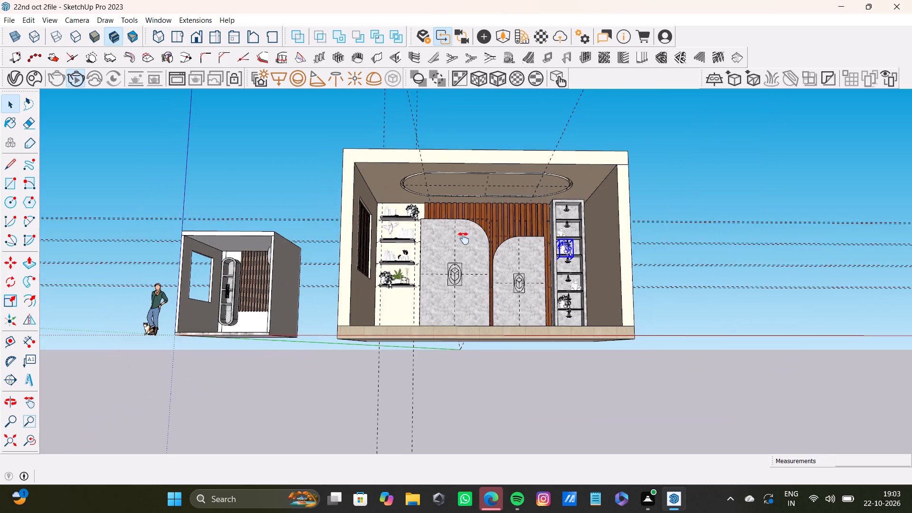
pyautogui.keyDown('shift'); pyautogui.moveTo(464, 238); pyautogui.dragTo(430, 242, button='middle'); pyautogui.keyUp('shift')
pyautogui.scroll(6, 419, 247)
pyautogui.keyDown('shift'); pyautogui.middleClick(418, 250); pyautogui.keyUp('shift')
pyautogui.scroll(-3, 418, 250)
pyautogui.keyDown('shift'); pyautogui.moveTo(418, 250); pyautogui.dragTo(446, 245, button='middle'); pyautogui.keyUp('shift')
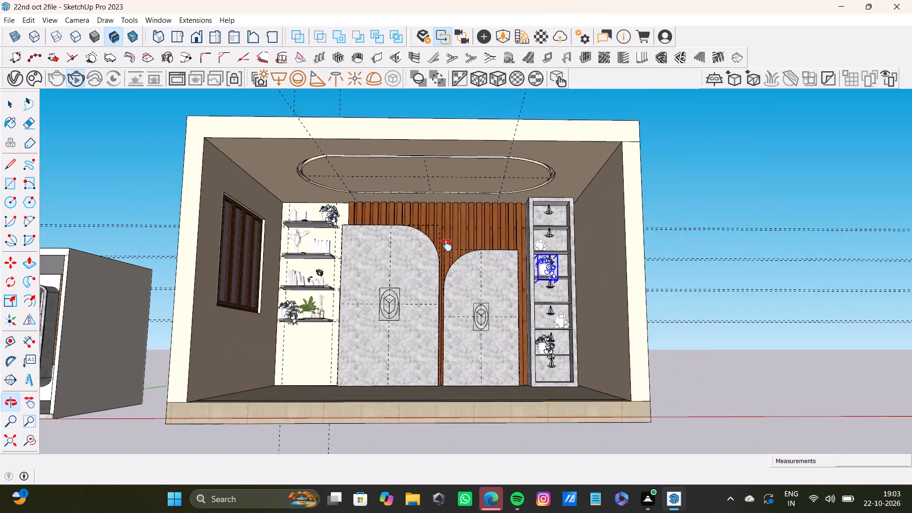
pyautogui.keyDown('shift'); pyautogui.moveTo(446, 245); pyautogui.dragTo(443, 248, button='middle'); pyautogui.keyUp('shift')
pyautogui.scroll(1, 429, 256)
pyautogui.moveTo(429, 256); pyautogui.dragTo(423, 256, button='middle')
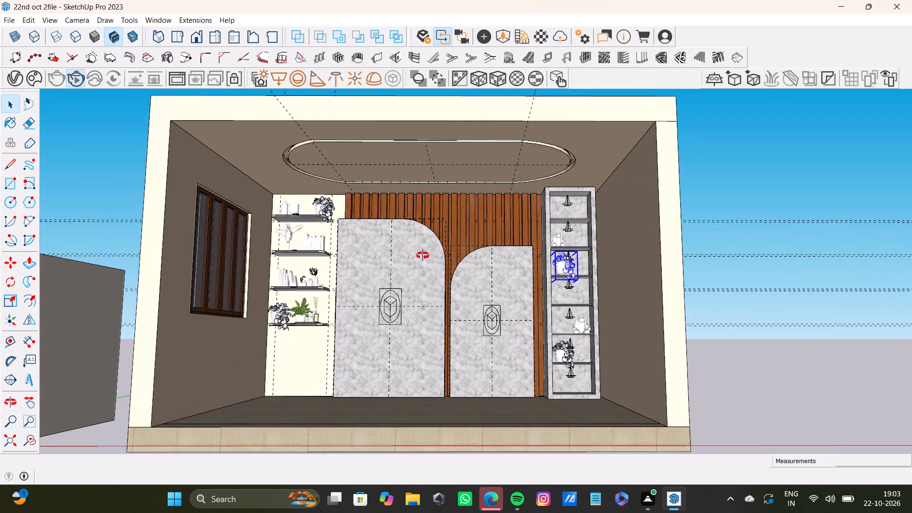
pyautogui.moveTo(423, 256); pyautogui.dragTo(412, 266, button='middle')
# Print the current view with Microsoft Print to PDF, saving it as "22nd oct 3file" in the pdfs folder.
pyautogui.click(7, 18)
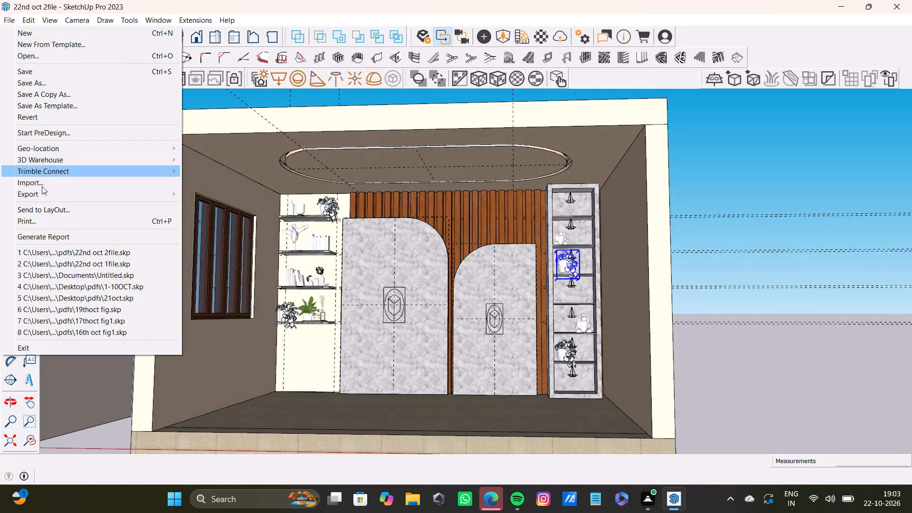
pyautogui.click(42, 220)
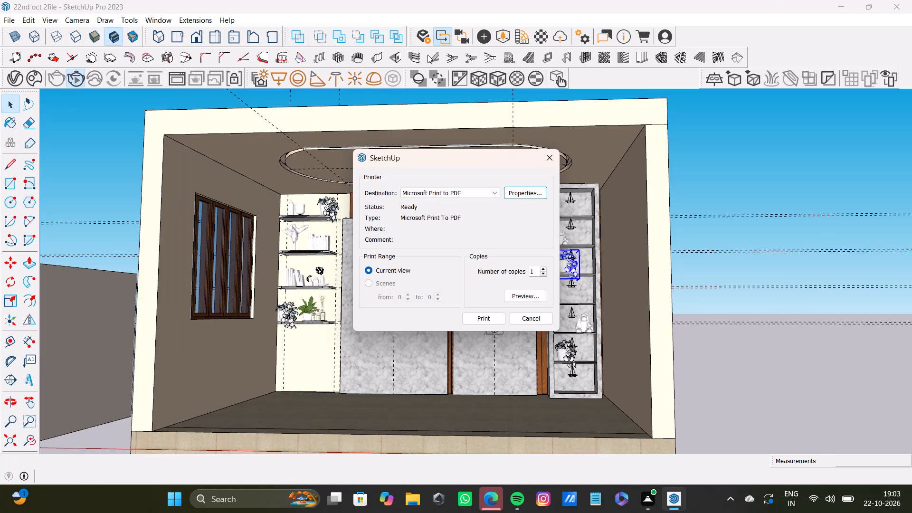
pyautogui.click(478, 322)
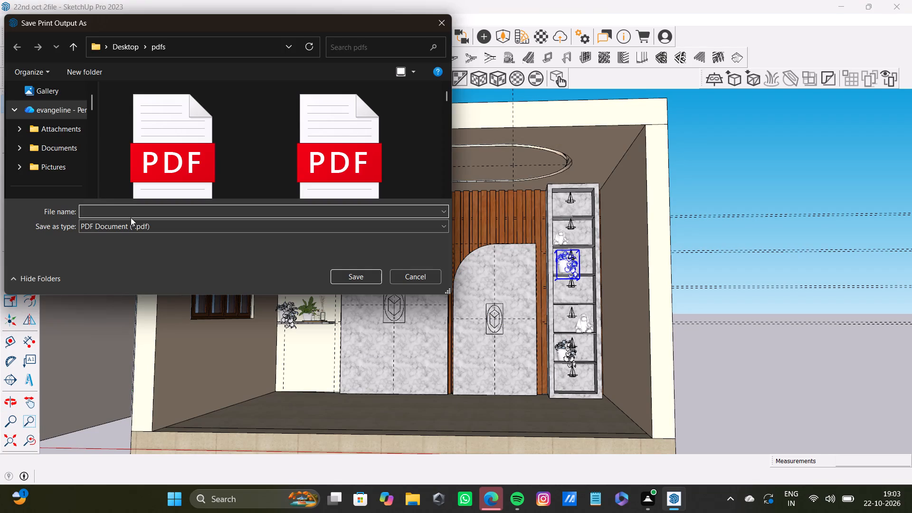
pyautogui.scroll(-3, 168, 130)
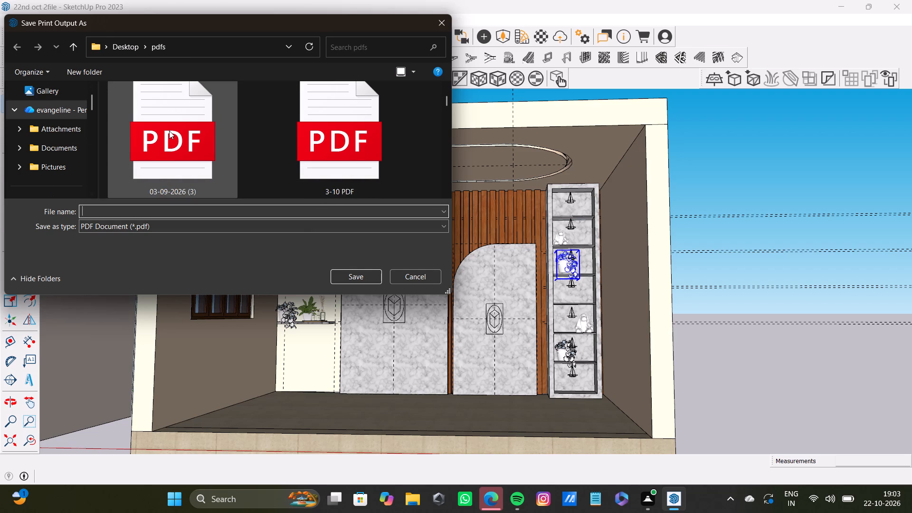
pyautogui.scroll(-2, 169, 131)
pyautogui.scroll(-5, 211, 183)
pyautogui.scroll(14, 136, 178)
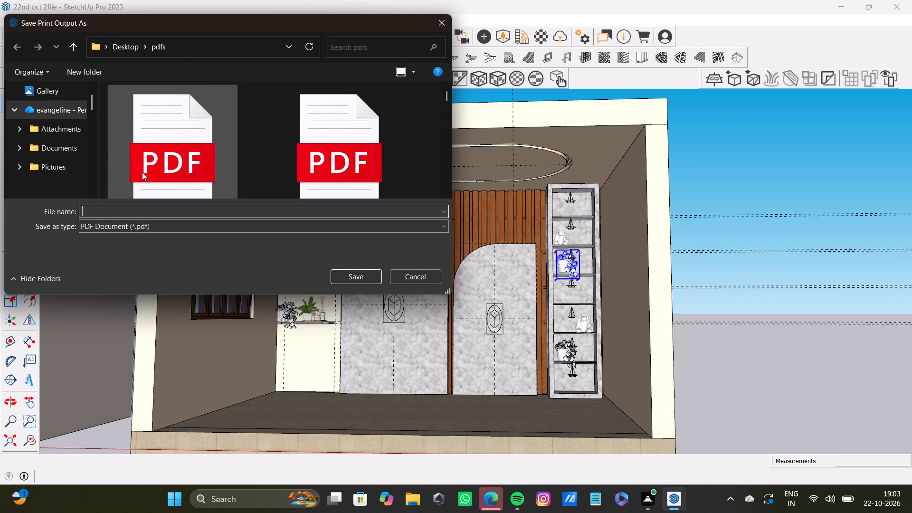
pyautogui.scroll(4, 142, 172)
pyautogui.click(114, 211)
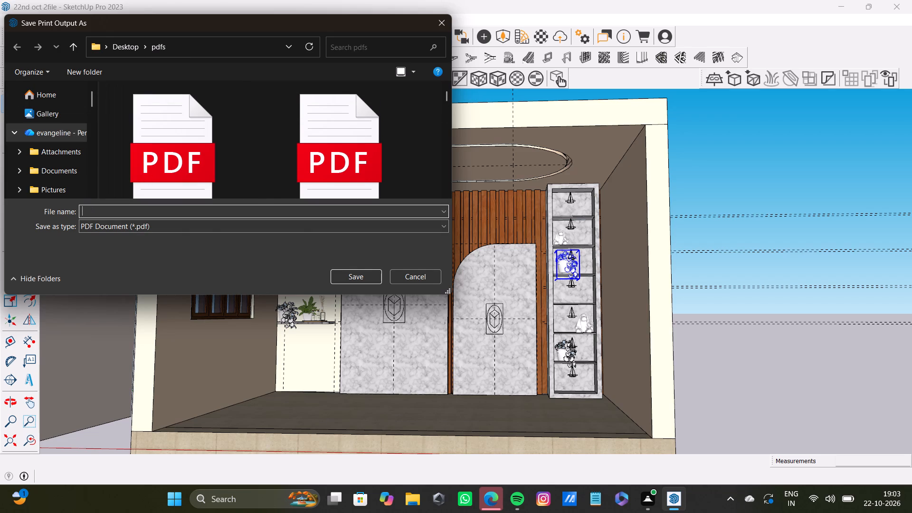
pyautogui.write('22')
pyautogui.write('nd')
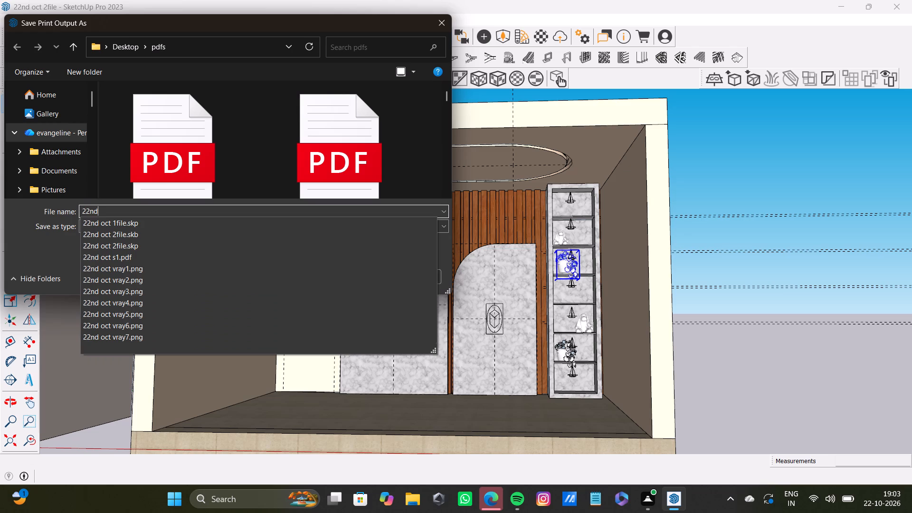
pyautogui.press('space')
pyautogui.write('oct')
pyautogui.press('space')
pyautogui.press('3')
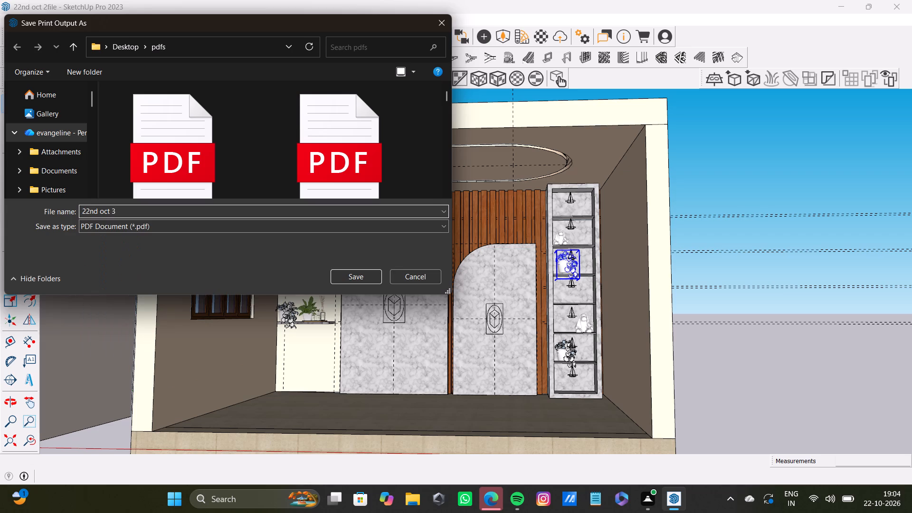
pyautogui.write('file')
pyautogui.press('BackSpace')
pyautogui.press('BackSpace')
pyautogui.press('BackSpace')
pyautogui.press('BackSpace')
pyautogui.press('BackSpace')
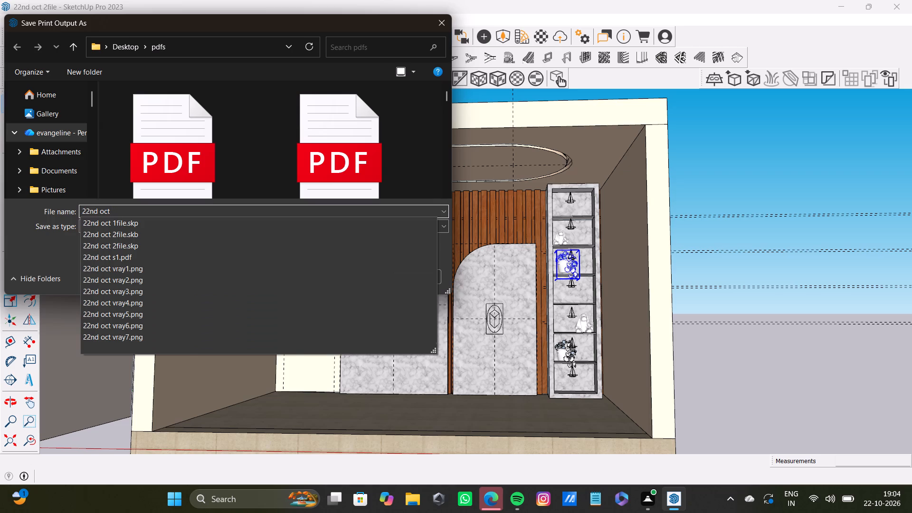
pyautogui.write('3file')
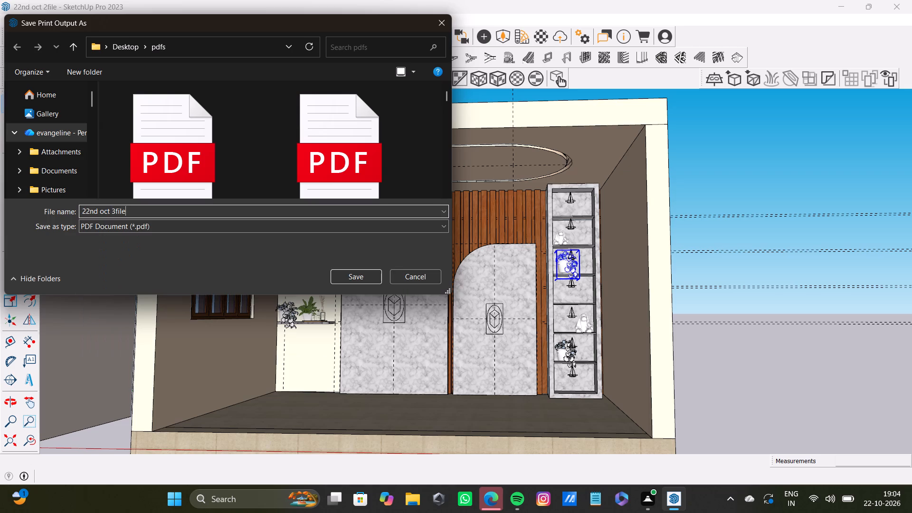
pyautogui.press('Return')
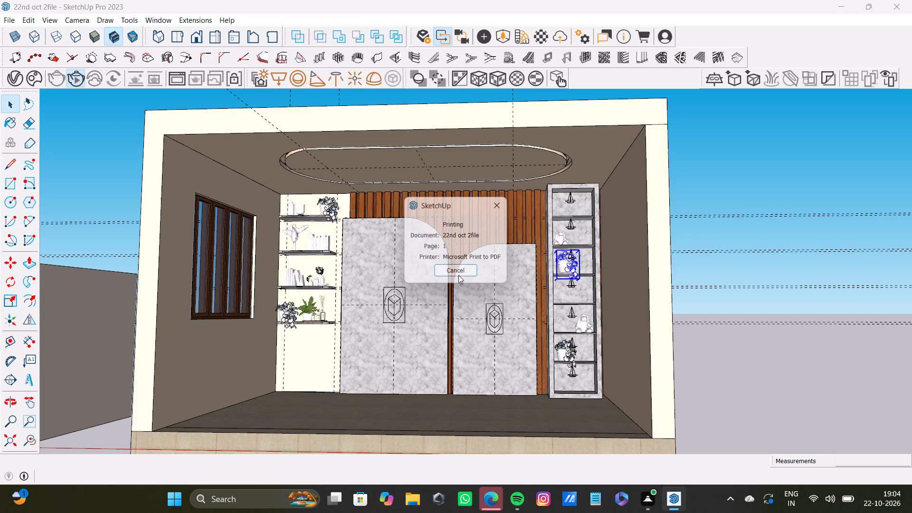
# Restart the interactive V-Ray render of the room from the current view.
pyautogui.click(80, 85)
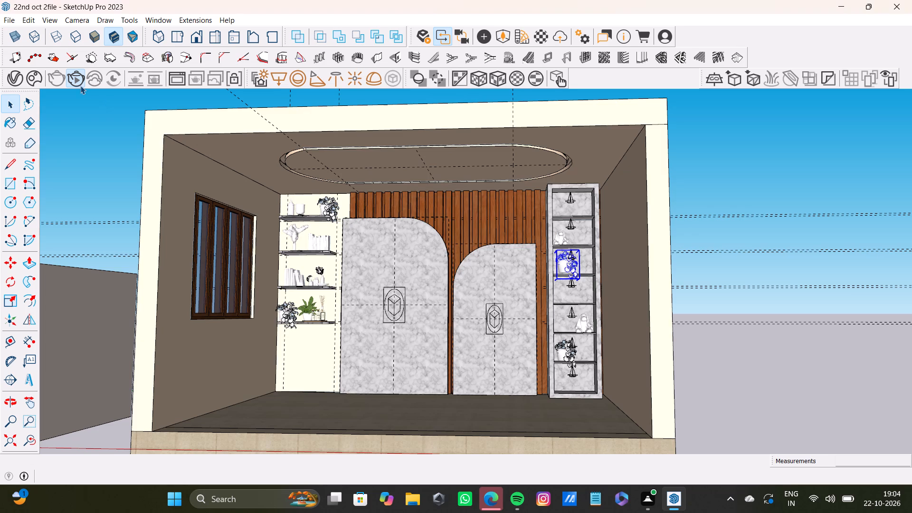
pyautogui.click(80, 85)
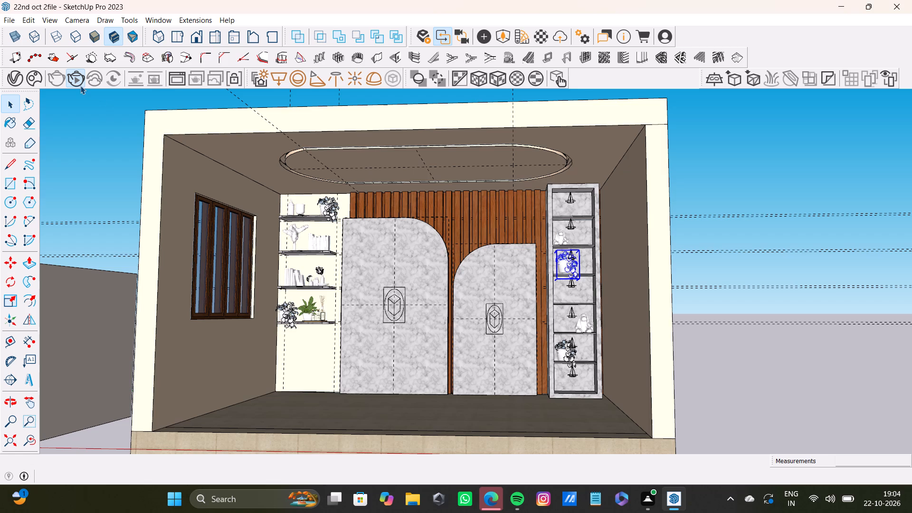
pyautogui.click(81, 85)
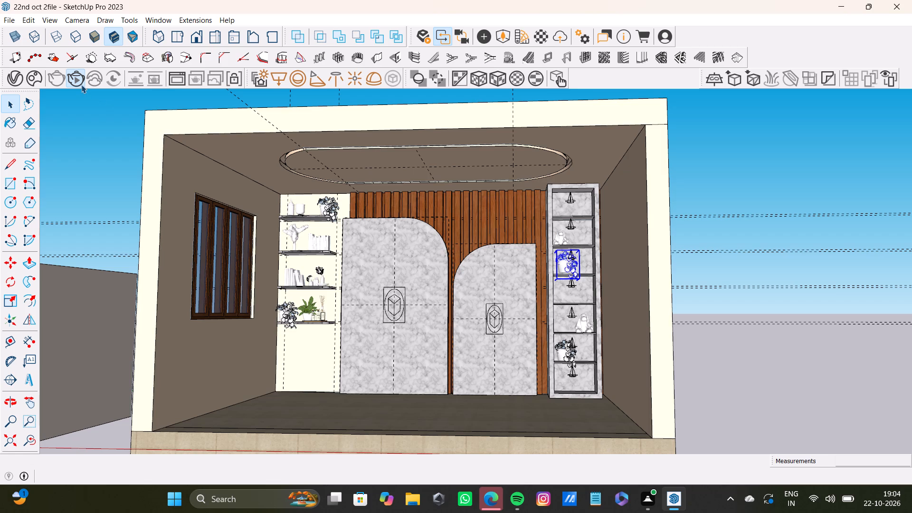
pyautogui.click(81, 85)
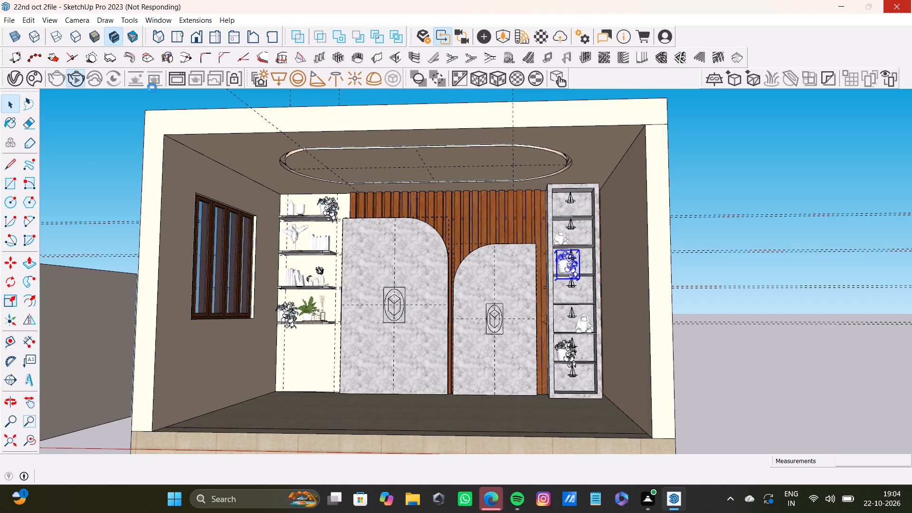
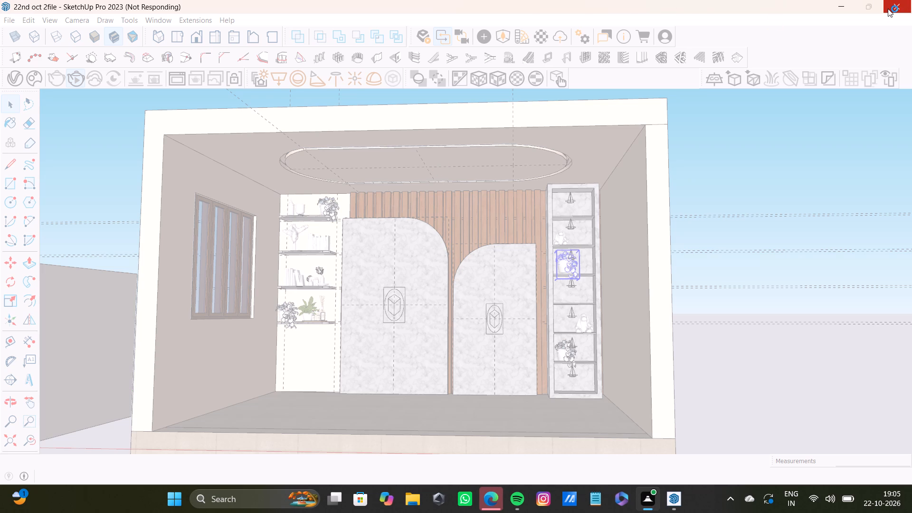
# Force the unresponsive SketchUp program to close.
pyautogui.click(453, 261)
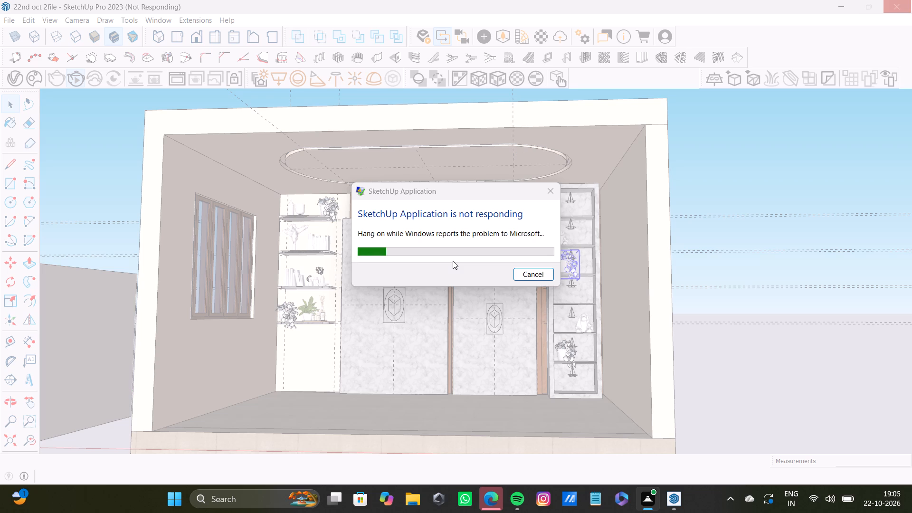
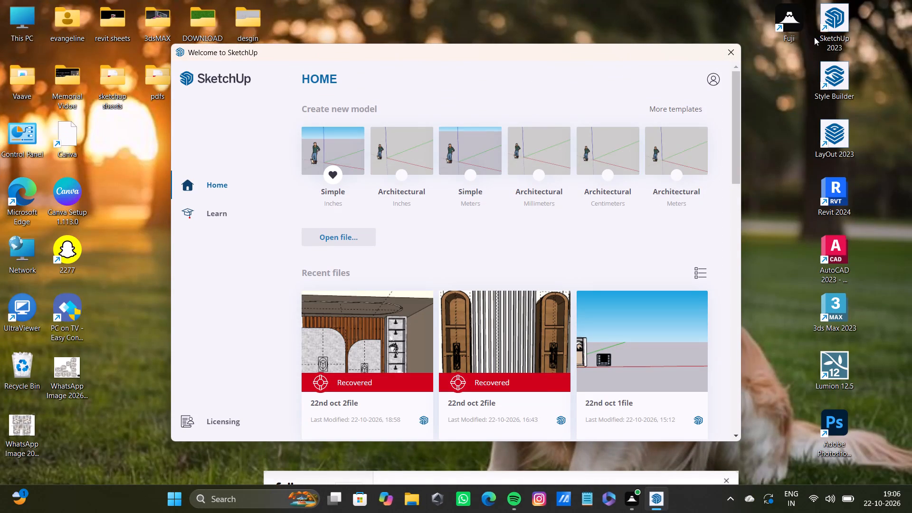
# Open the recovered 22nd oct 2file model last modified at 18:58 from the recent files.
pyautogui.click(375, 344)
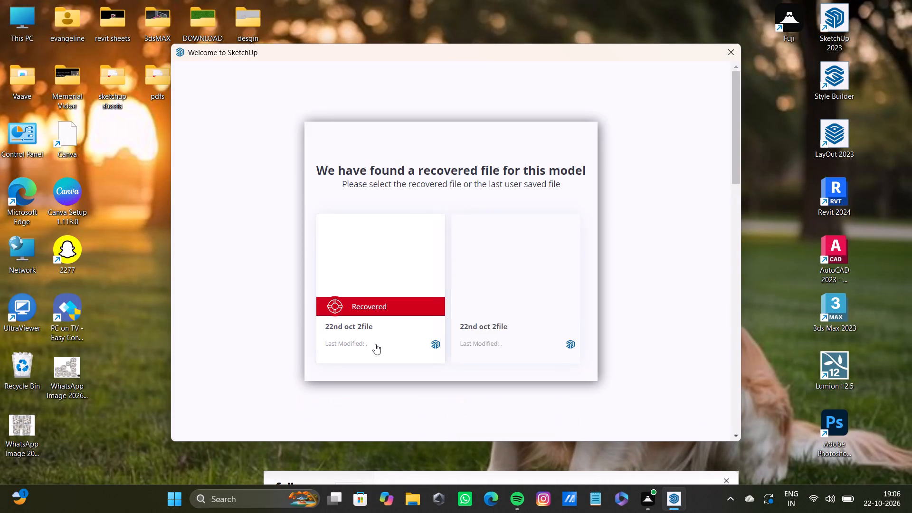
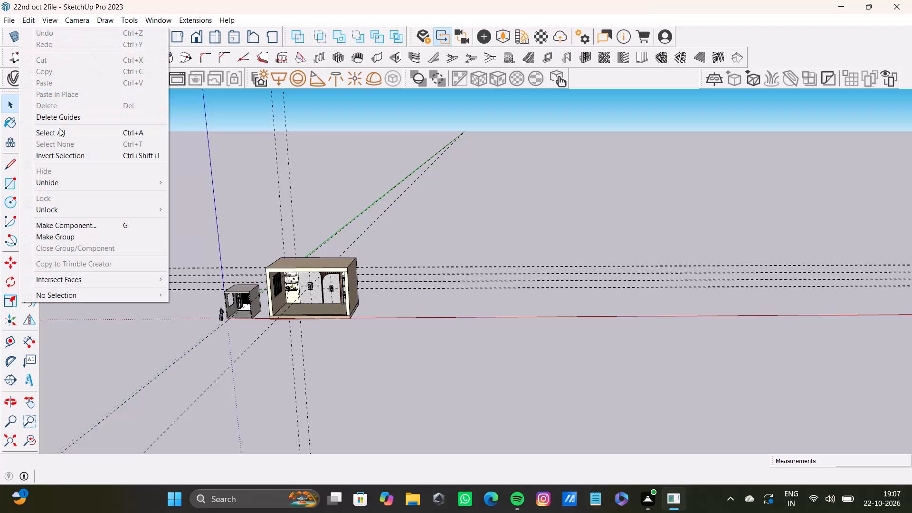
# Delete all construction guides from the model.
pyautogui.click(66, 117)
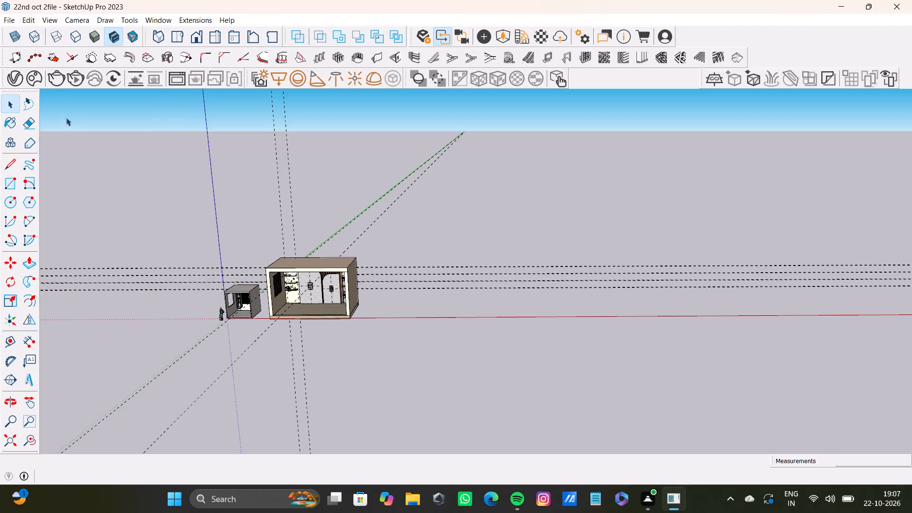
# Draw a very large rectangle on the ground beside the larger room model, on the side away from the small room.
pyautogui.scroll(12, 307, 272)
pyautogui.keyDown('shift'); pyautogui.moveTo(353, 297); pyautogui.dragTo(433, 244, button='middle'); pyautogui.keyUp('shift')
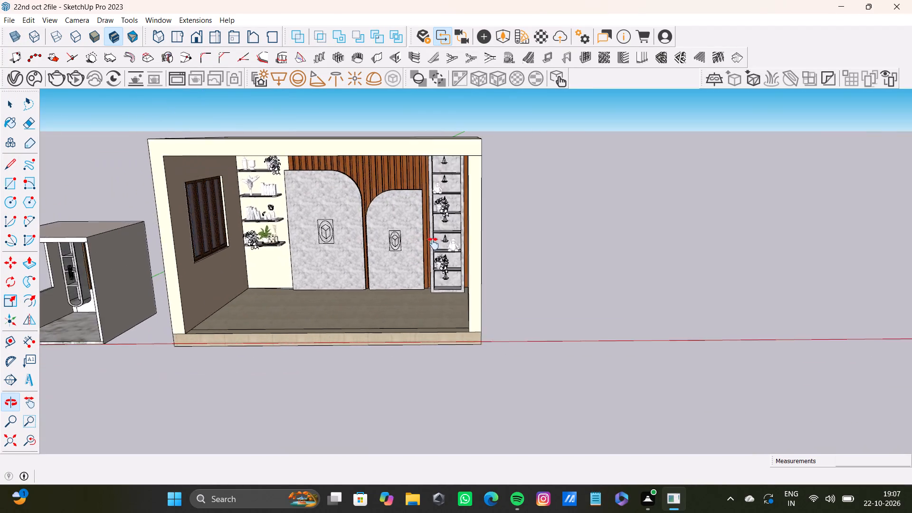
pyautogui.keyDown('shift'); pyautogui.moveTo(433, 244); pyautogui.dragTo(389, 229, button='middle'); pyautogui.keyUp('shift')
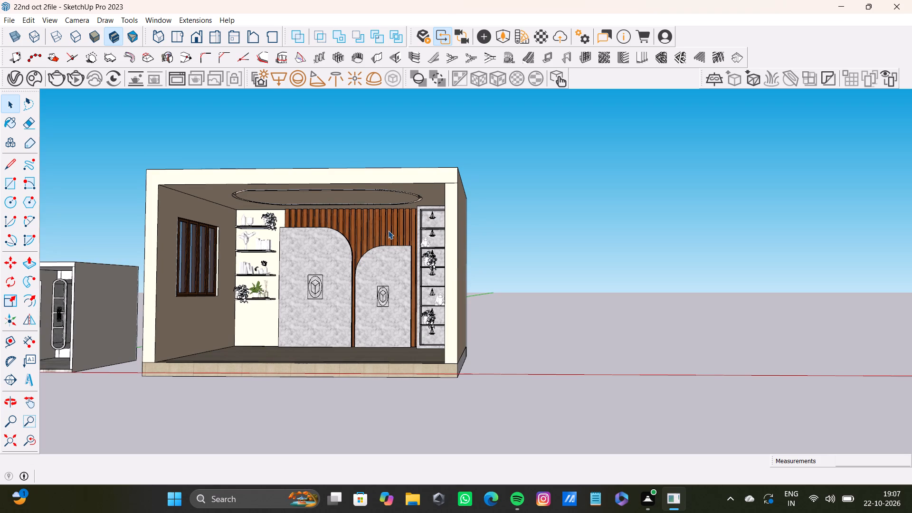
pyautogui.keyDown('shift'); pyautogui.scroll(-6, 347, 251); pyautogui.keyUp('shift')
pyautogui.keyDown('shift'); pyautogui.moveTo(355, 256); pyautogui.dragTo(406, 343, button='middle'); pyautogui.keyUp('shift')
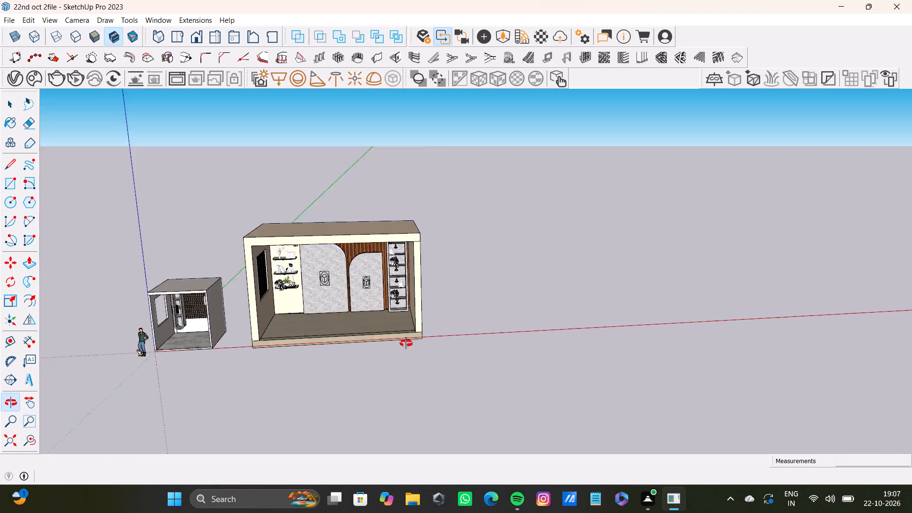
pyautogui.keyDown('shift'); pyautogui.moveTo(406, 343); pyautogui.dragTo(403, 346, button='middle'); pyautogui.keyUp('shift')
pyautogui.click(4, 178)
pyautogui.scroll(-3, 314, 241)
pyautogui.moveTo(479, 317); pyautogui.dragTo(287, 356, button='middle')
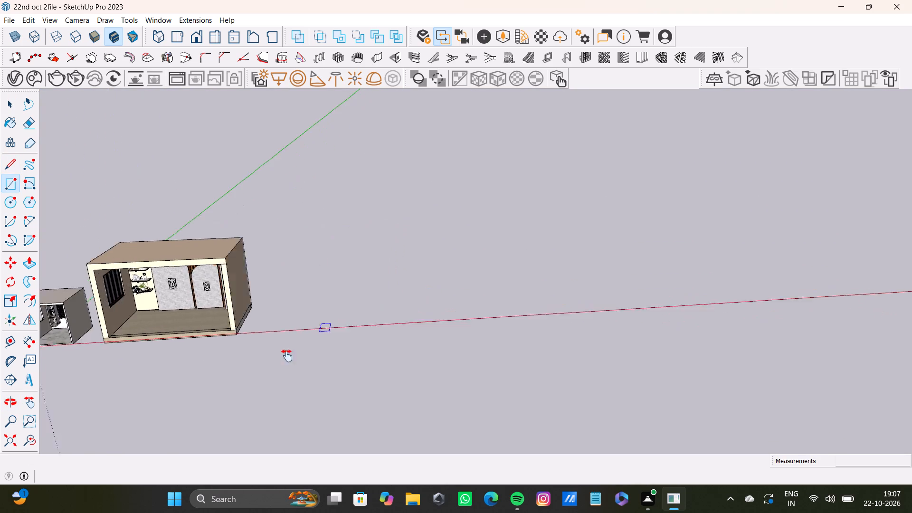
pyautogui.moveTo(287, 356); pyautogui.dragTo(274, 379, button='middle')
pyautogui.click(303, 199)
pyautogui.scroll(-2, 665, 295)
pyautogui.keyDown('shift'); pyautogui.moveTo(704, 306); pyautogui.dragTo(587, 332, button='middle'); pyautogui.keyUp('shift')
pyautogui.scroll(-1, 587, 332)
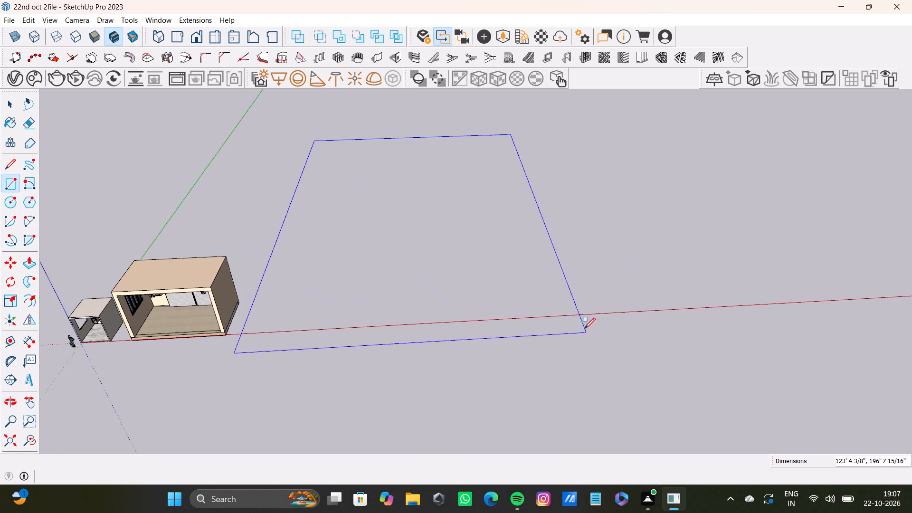
pyautogui.click(804, 345)
# Push/Pull the large rectangle upward slightly to make a thin slab.
pyautogui.scroll(-3, 654, 314)
pyautogui.moveTo(583, 303); pyautogui.dragTo(554, 365, button='middle')
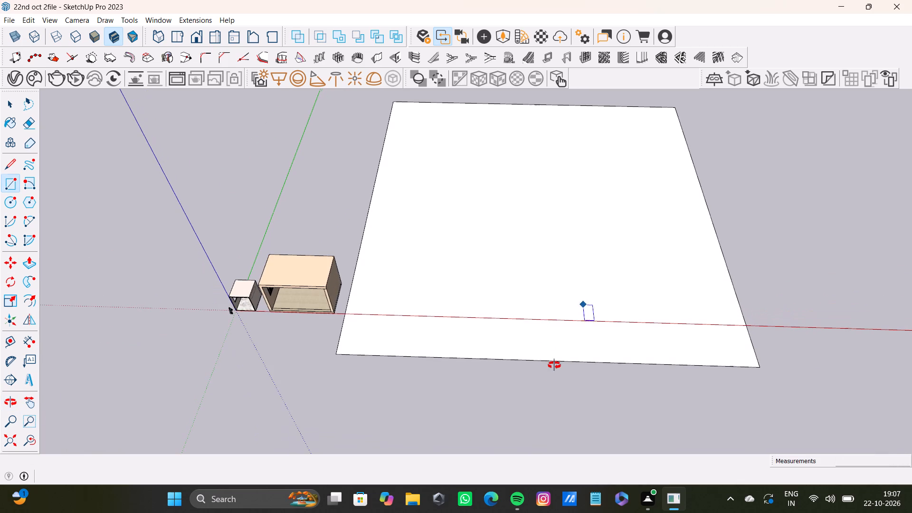
pyautogui.moveTo(554, 365); pyautogui.dragTo(554, 366, button='middle')
pyautogui.press('space')
pyautogui.click(527, 340)
pyautogui.press('p')
pyautogui.moveTo(527, 340); pyautogui.dragTo(527, 334)
pyautogui.press('space')
# Offset the slab's top face outline inward to leave a narrow border strip around all four sides.
pyautogui.scroll(-7, 456, 299)
pyautogui.moveTo(486, 330); pyautogui.dragTo(473, 261, button='middle')
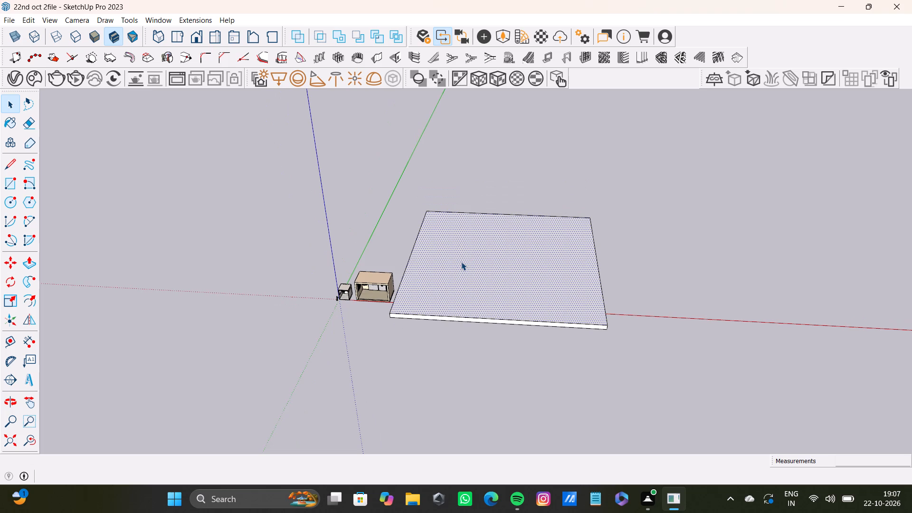
pyautogui.scroll(6, 435, 289)
pyautogui.moveTo(437, 301); pyautogui.dragTo(424, 294, button='middle')
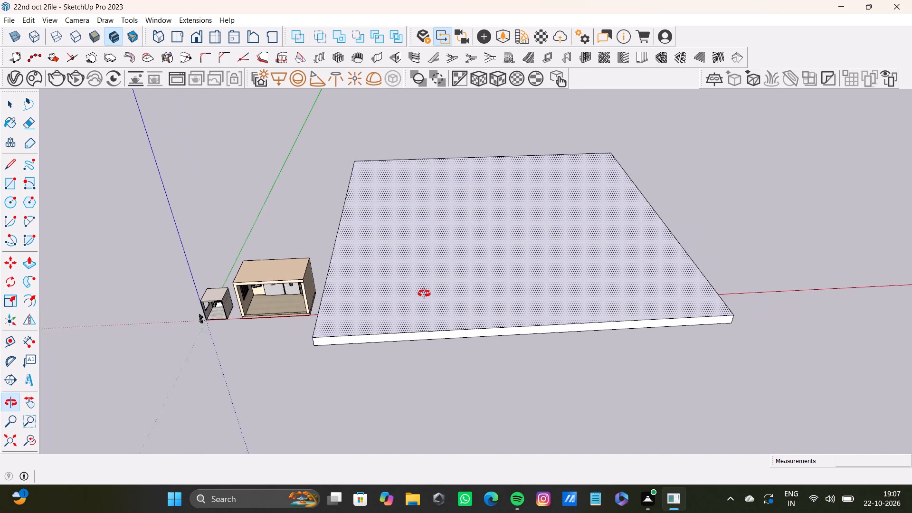
pyautogui.moveTo(424, 294); pyautogui.dragTo(357, 280, button='middle')
pyautogui.scroll(-4, 366, 280)
pyautogui.keyDown('shift'); pyautogui.moveTo(374, 272); pyautogui.dragTo(377, 371, button='middle'); pyautogui.keyUp('shift')
pyautogui.click(387, 320)
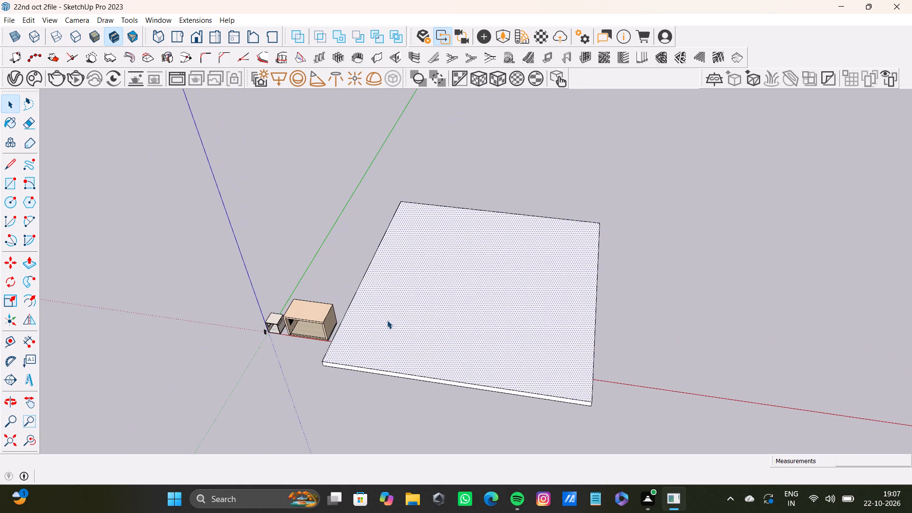
pyautogui.press('f')
pyautogui.moveTo(388, 313); pyautogui.dragTo(340, 339)
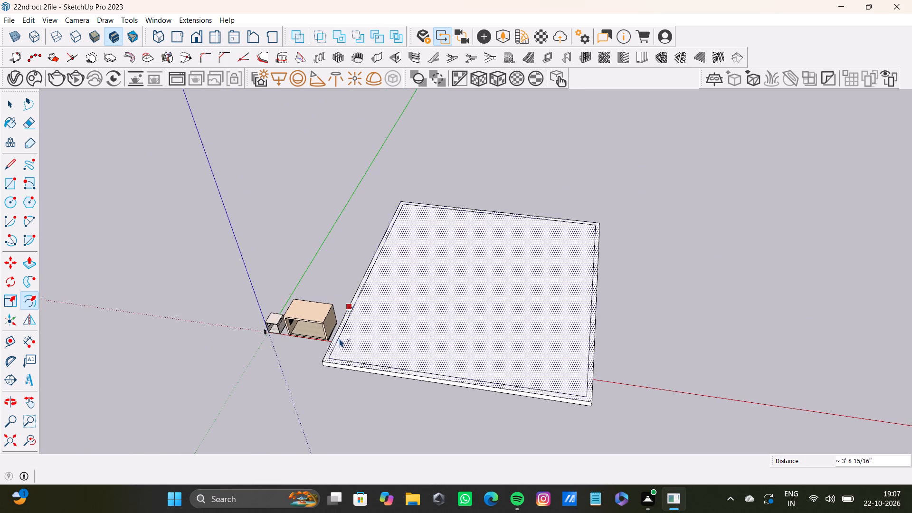
pyautogui.moveTo(340, 339); pyautogui.dragTo(340, 339)
pyautogui.click(340, 339)
pyautogui.press('space')
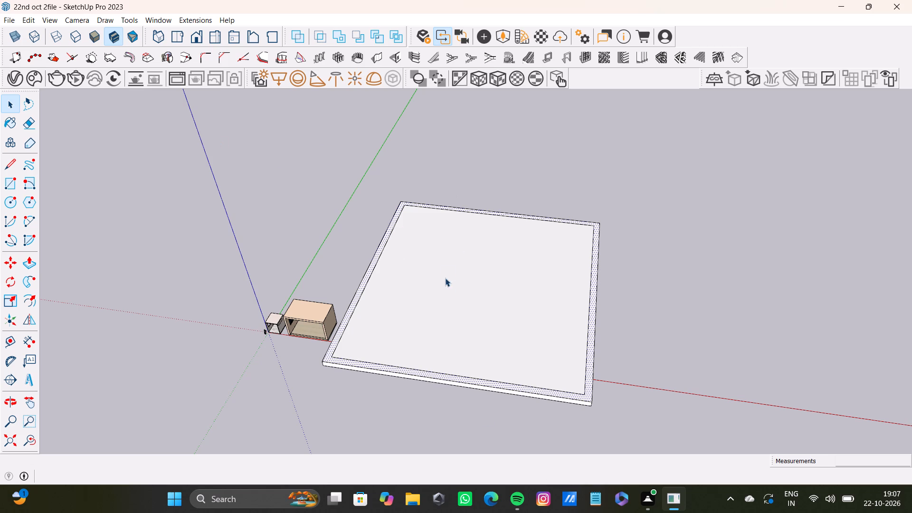
# Place a guide about 17' inside the slab's back edge, parallel to the red axis, and another about 172' from it near the front edge.
pyautogui.press('t')
pyautogui.click(474, 212)
pyautogui.scroll(-4, 479, 252)
pyautogui.moveTo(457, 273); pyautogui.dragTo(416, 273, button='middle')
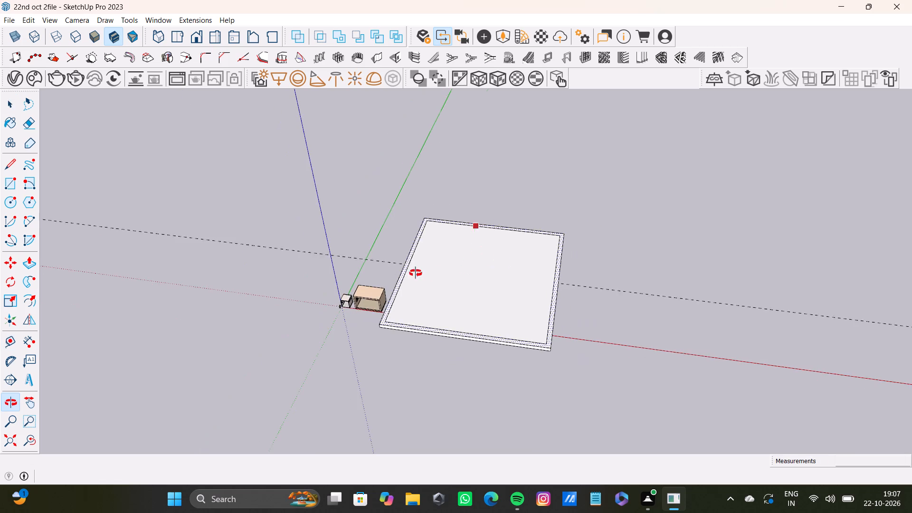
pyautogui.moveTo(416, 273); pyautogui.dragTo(216, 270, button='middle')
pyautogui.scroll(7, 523, 286)
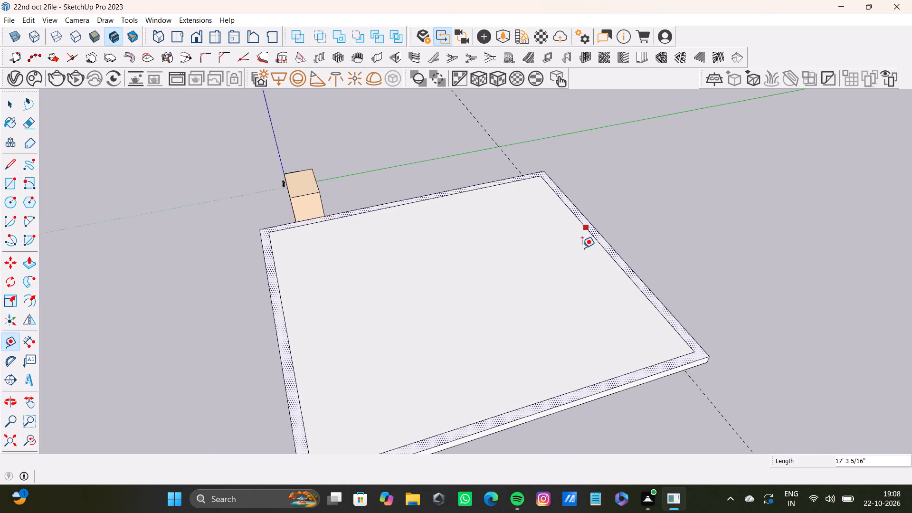
pyautogui.click(568, 235)
pyautogui.click(573, 239)
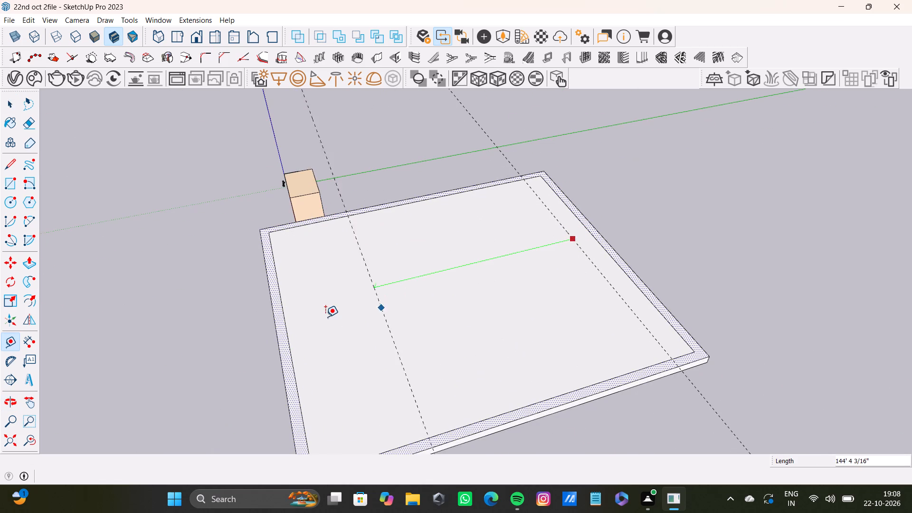
pyautogui.click(311, 324)
# Add four more guides parallel to the red axis, stepping inward from the first two so each side has three.
pyautogui.click(310, 327)
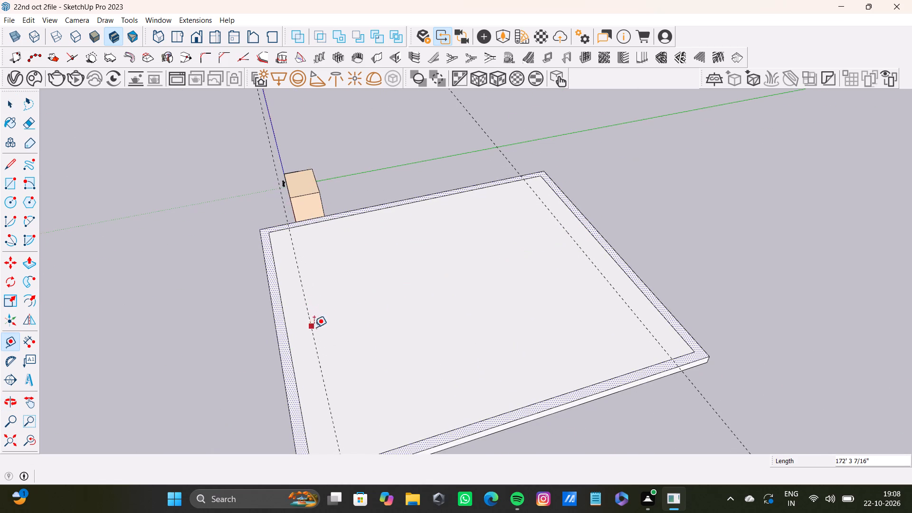
pyautogui.doubleClick(550, 254)
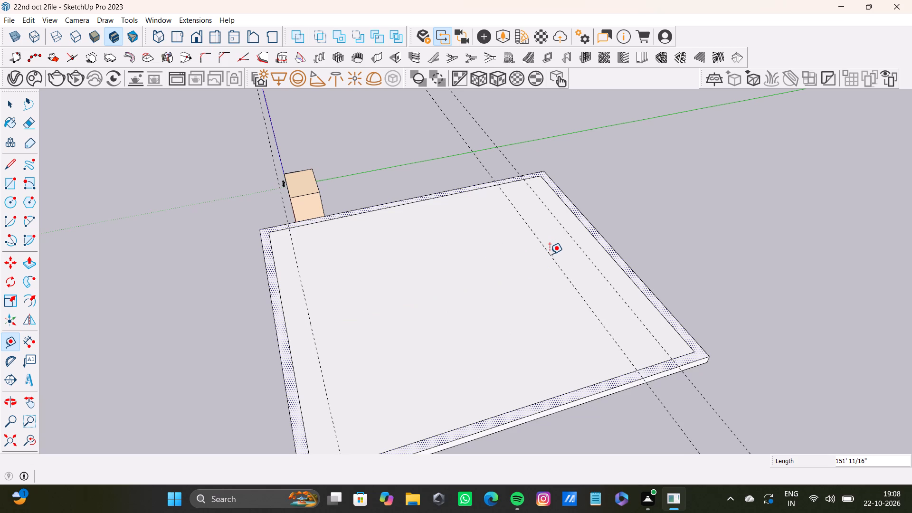
pyautogui.click(342, 320)
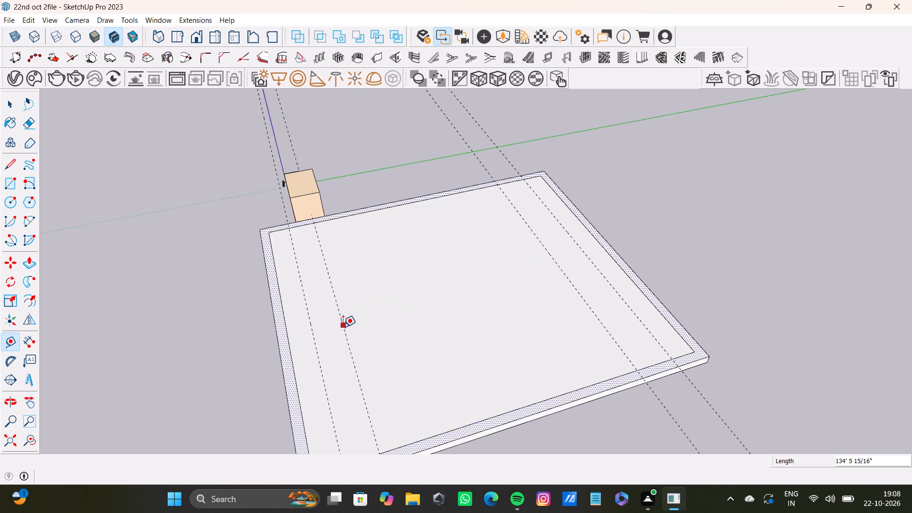
pyautogui.click(343, 327)
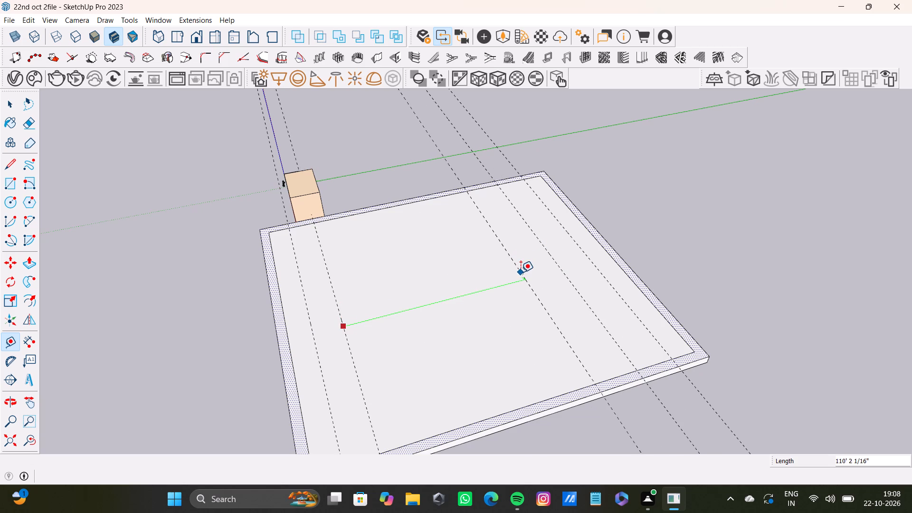
pyautogui.click(532, 275)
pyautogui.click(532, 275)
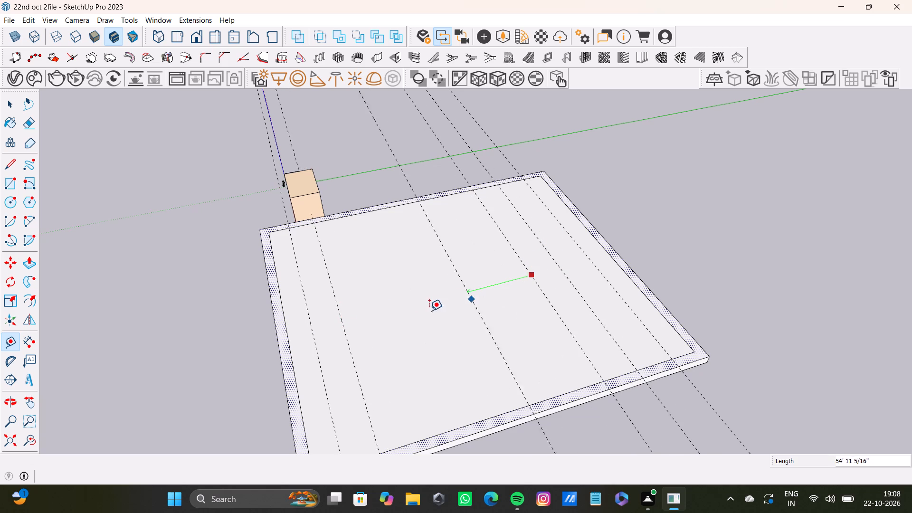
pyautogui.click(376, 327)
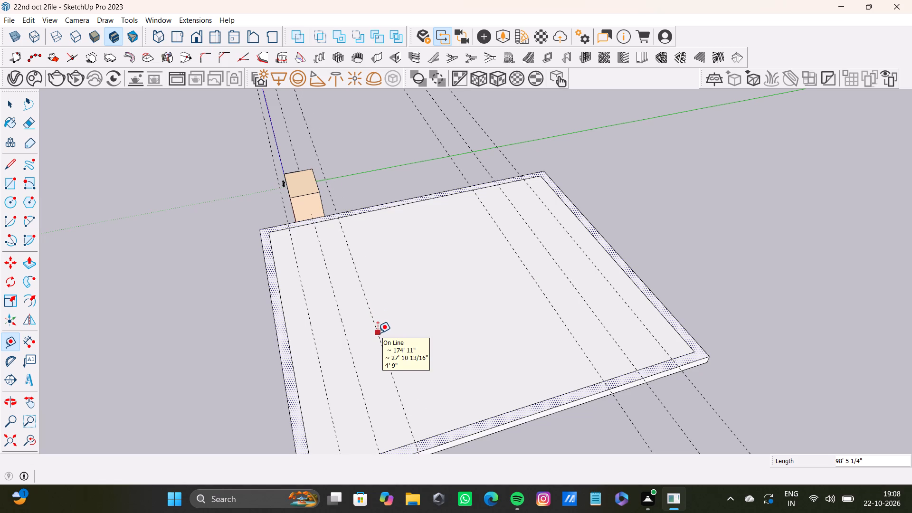
# Place four guides across the slab parallel to the green axis, stepping inward roughly 20' apart from the edge beside the room models.
pyautogui.click(367, 211)
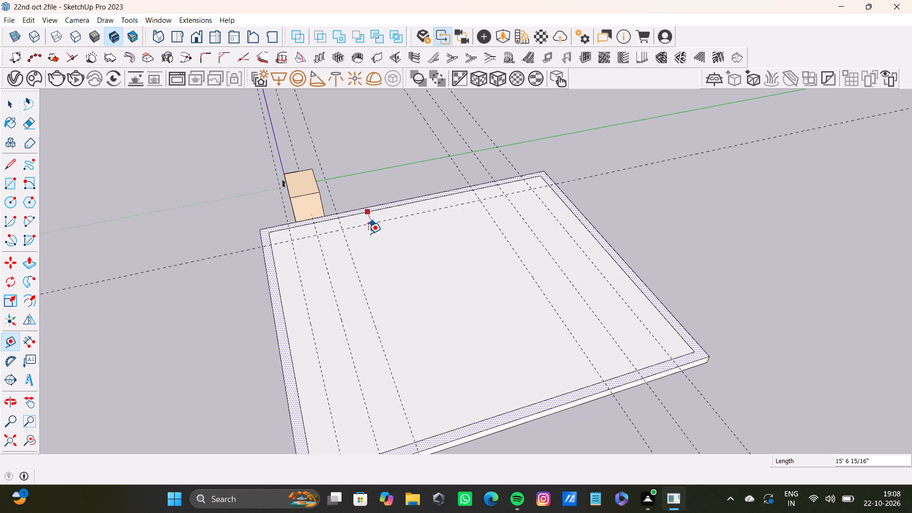
pyautogui.click(319, 238)
pyautogui.click(307, 239)
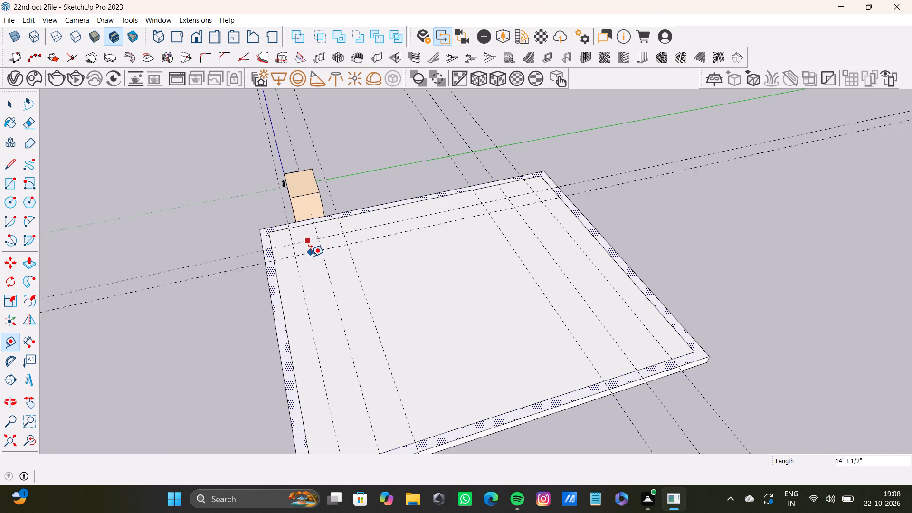
pyautogui.click(311, 258)
pyautogui.click(309, 258)
pyautogui.click(316, 280)
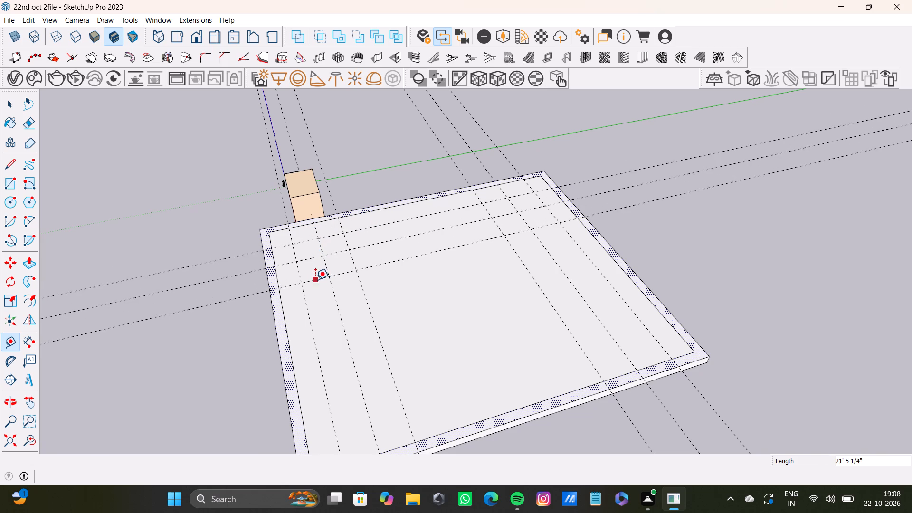
pyautogui.click(313, 280)
pyautogui.doubleClick(316, 303)
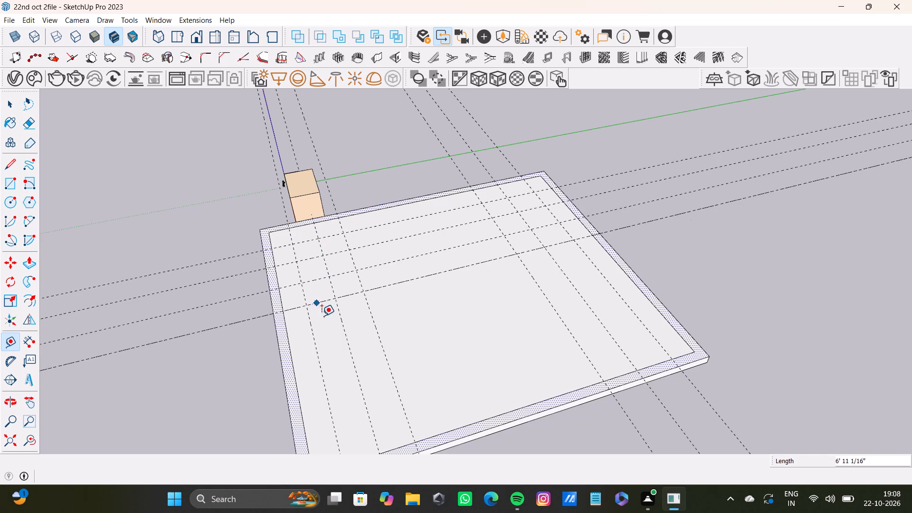
# Continue the row of guides parallel to the green axis at roughly 20' spacing, up to the slab's opposite edge.
pyautogui.click(326, 325)
pyautogui.click(324, 325)
pyautogui.click(332, 351)
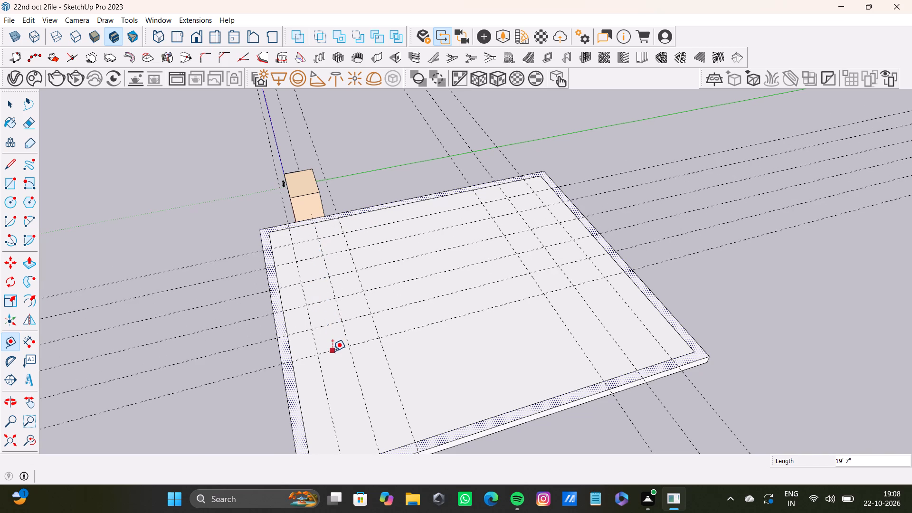
pyautogui.click(332, 351)
pyautogui.click(346, 374)
pyautogui.click(346, 375)
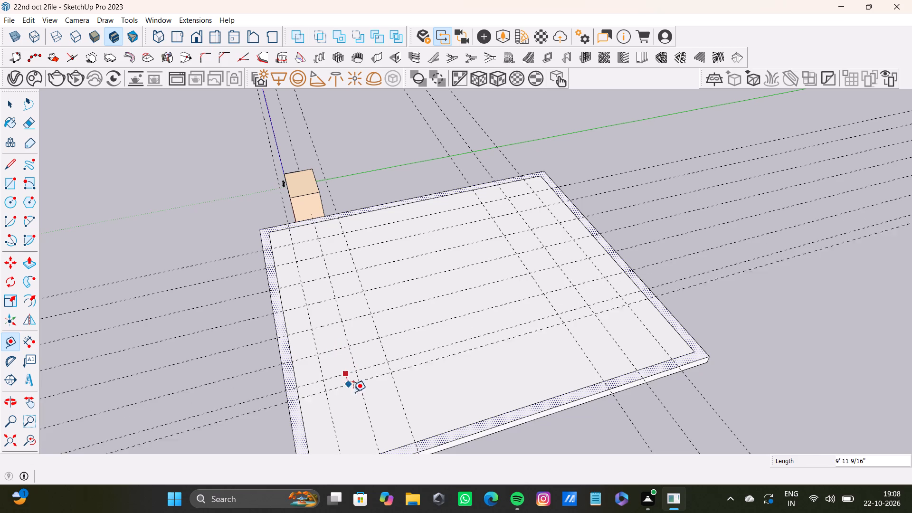
pyautogui.click(355, 399)
pyautogui.click(354, 400)
pyautogui.click(362, 432)
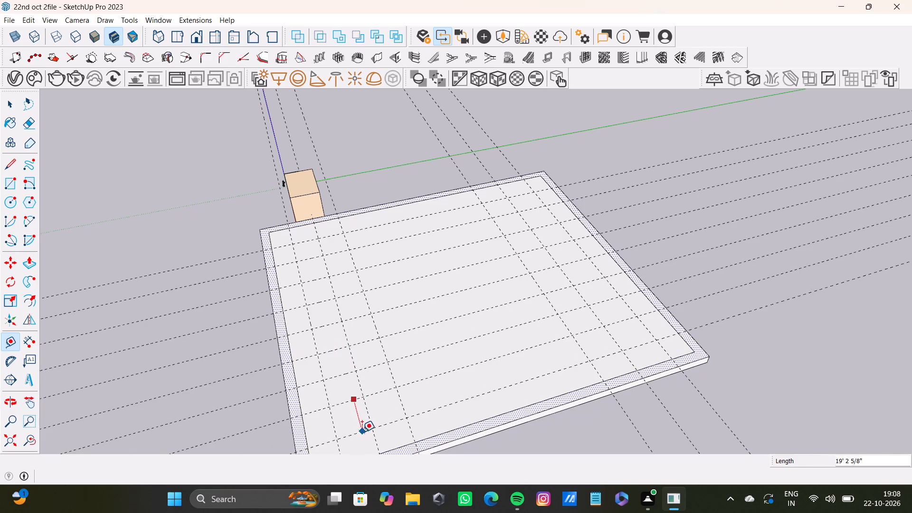
# Add a guide parallel to the red axis about 17' 11" inward from the three guides on the room models' side of the slab.
pyautogui.scroll(-8, 362, 430)
pyautogui.moveTo(363, 429); pyautogui.dragTo(305, 422, button='middle')
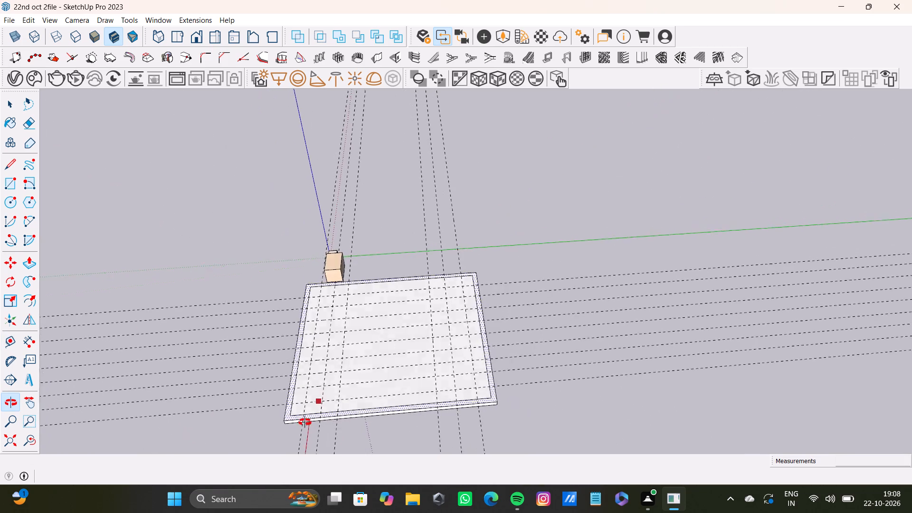
pyautogui.moveTo(305, 422); pyautogui.dragTo(318, 381, button='middle')
pyautogui.scroll(12, 370, 232)
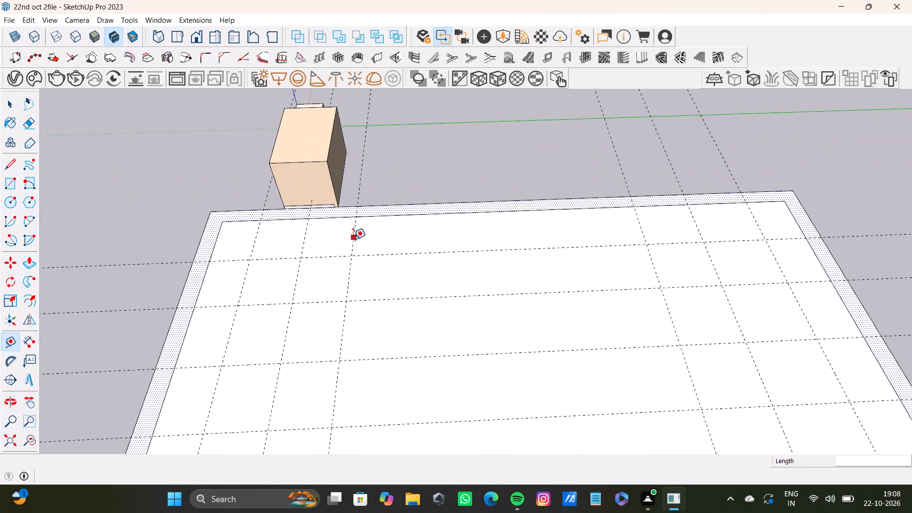
pyautogui.click(352, 241)
pyautogui.scroll(-5, 439, 251)
pyautogui.moveTo(442, 252); pyautogui.dragTo(409, 316, button='middle')
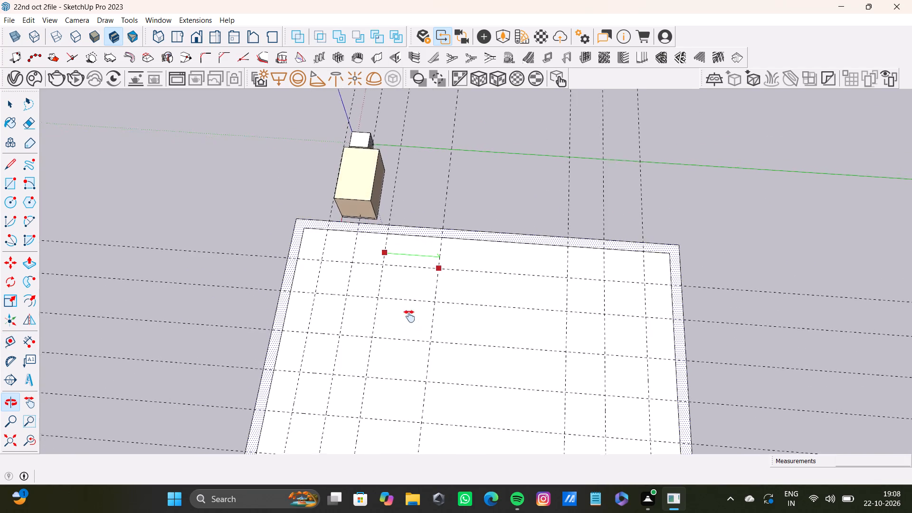
pyautogui.moveTo(409, 316); pyautogui.dragTo(403, 258, button='middle')
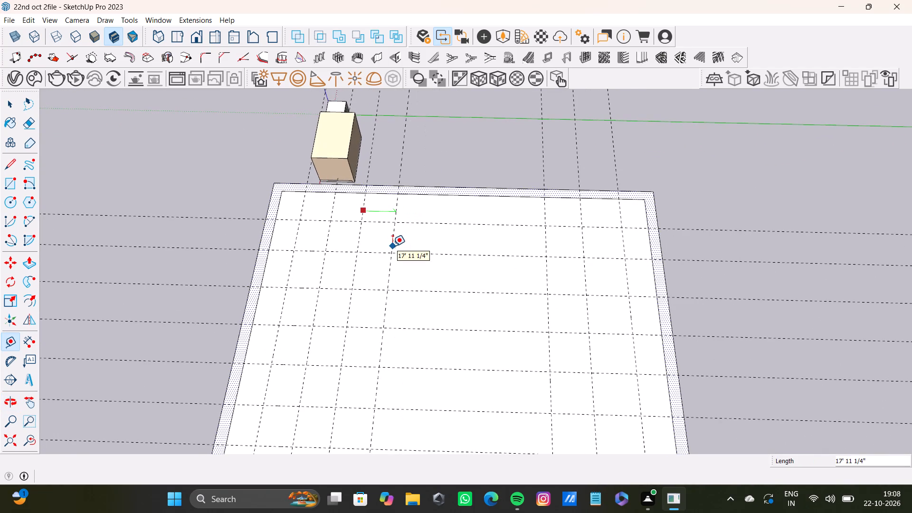
pyautogui.click(392, 246)
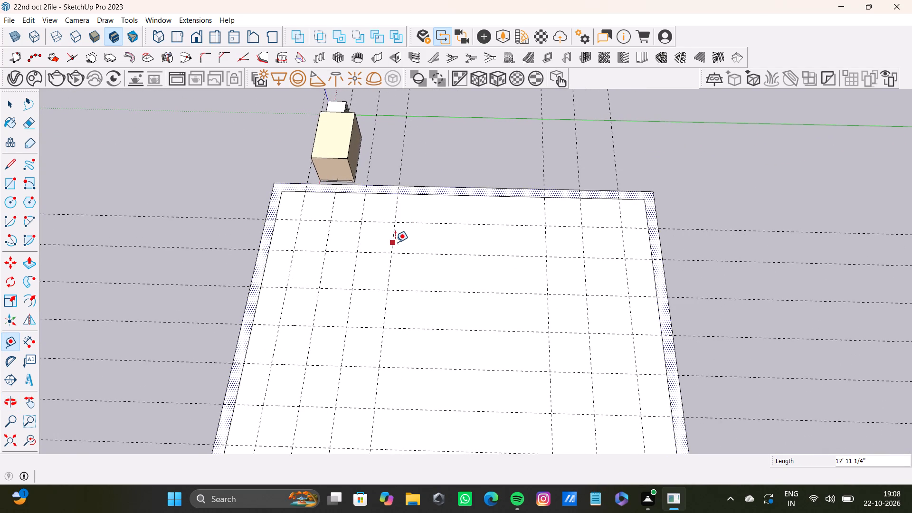
# Place a guide about 62' from the new one, a second about 20' 4" back from it, and a third in the remaining gap.
pyautogui.click(393, 241)
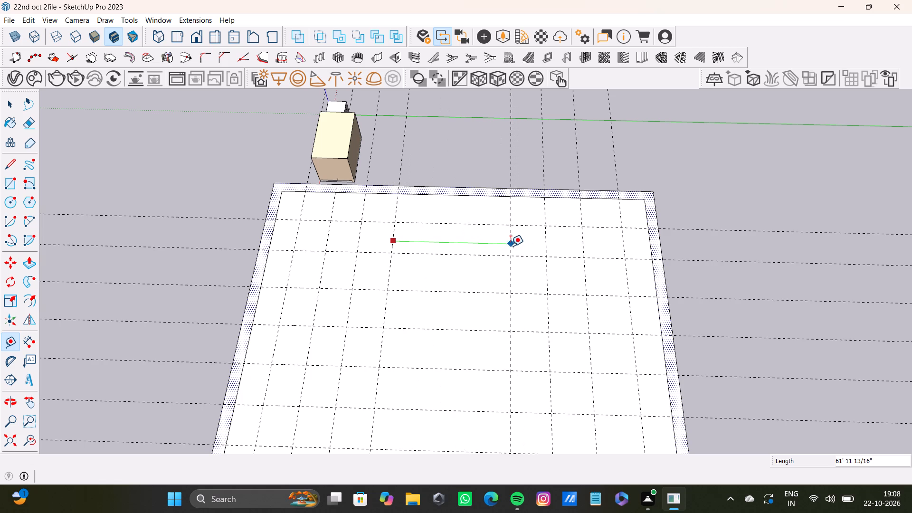
pyautogui.click(510, 246)
pyautogui.click(509, 245)
pyautogui.click(472, 237)
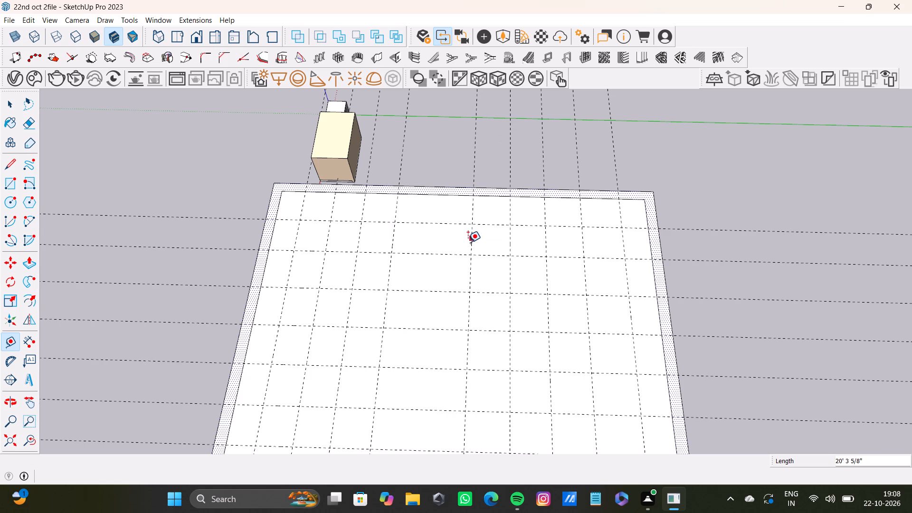
pyautogui.click(468, 242)
pyautogui.press('space')
pyautogui.press('t')
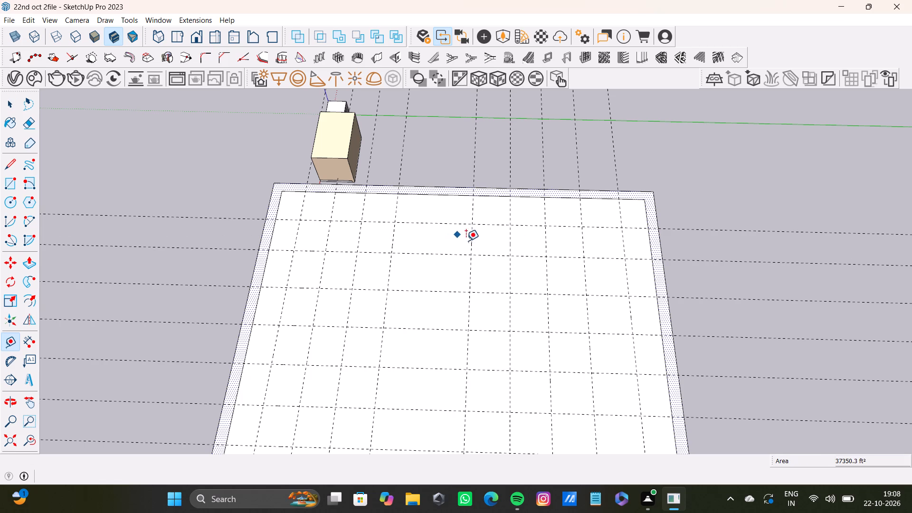
pyautogui.click(469, 243)
pyautogui.click(433, 235)
# Draw rectangles in the first four grid cells along the border's inner edge beside the room models, starting at the inner corner.
pyautogui.scroll(-6, 431, 237)
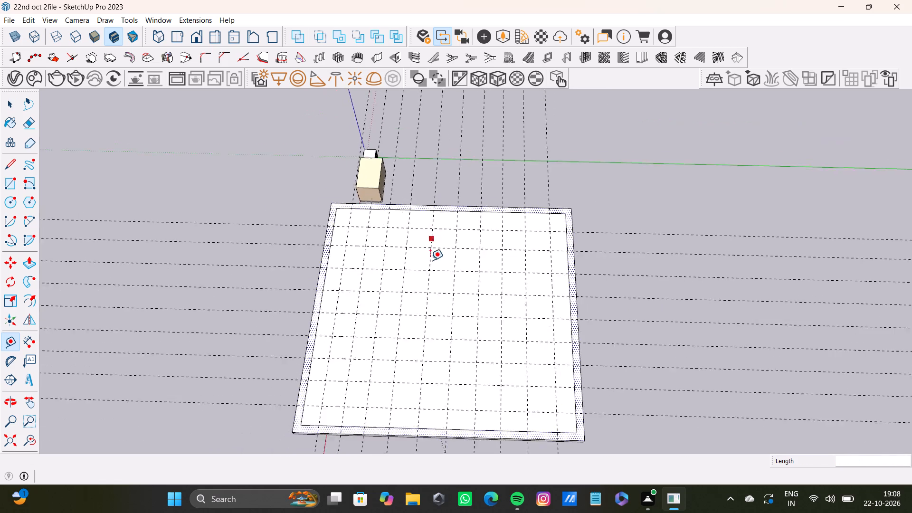
pyautogui.moveTo(440, 289); pyautogui.dragTo(447, 338, button='middle')
pyautogui.scroll(14, 322, 249)
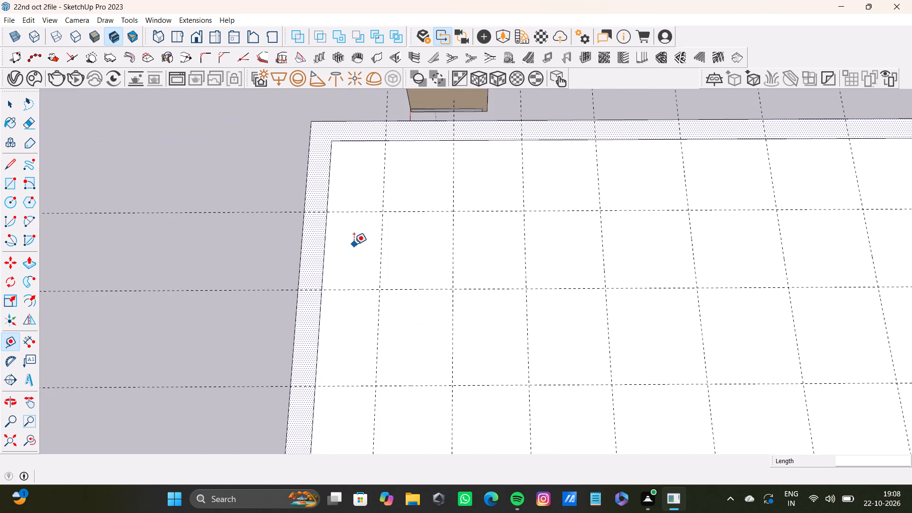
pyautogui.press('r')
pyautogui.scroll(3, 339, 209)
pyautogui.click(332, 117)
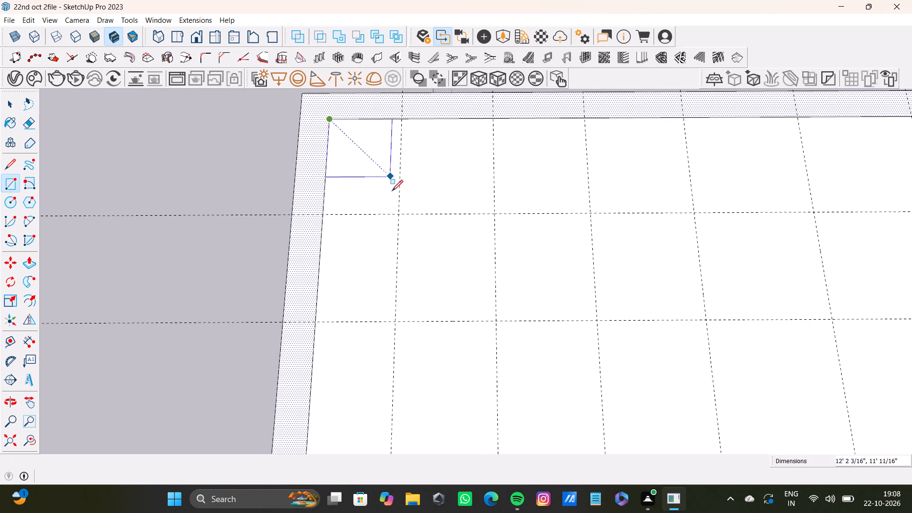
pyautogui.click(399, 212)
pyautogui.click(401, 119)
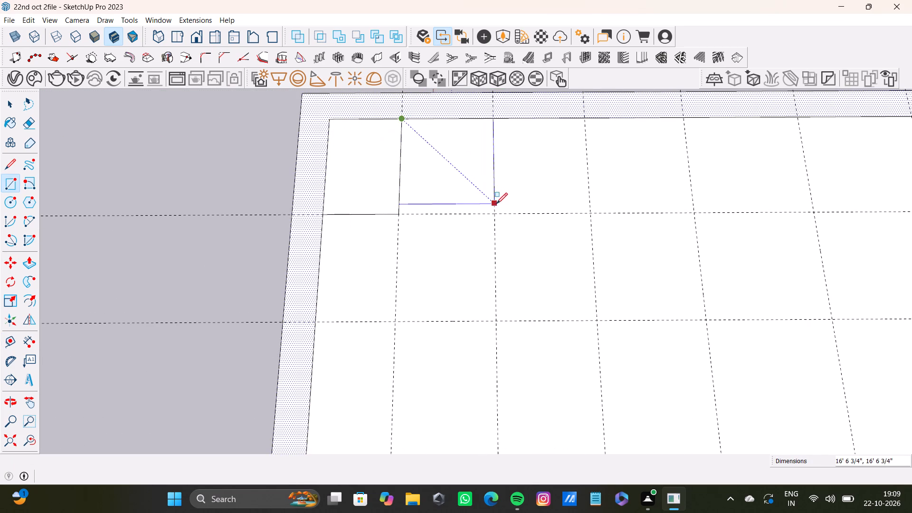
pyautogui.click(495, 214)
pyautogui.click(495, 115)
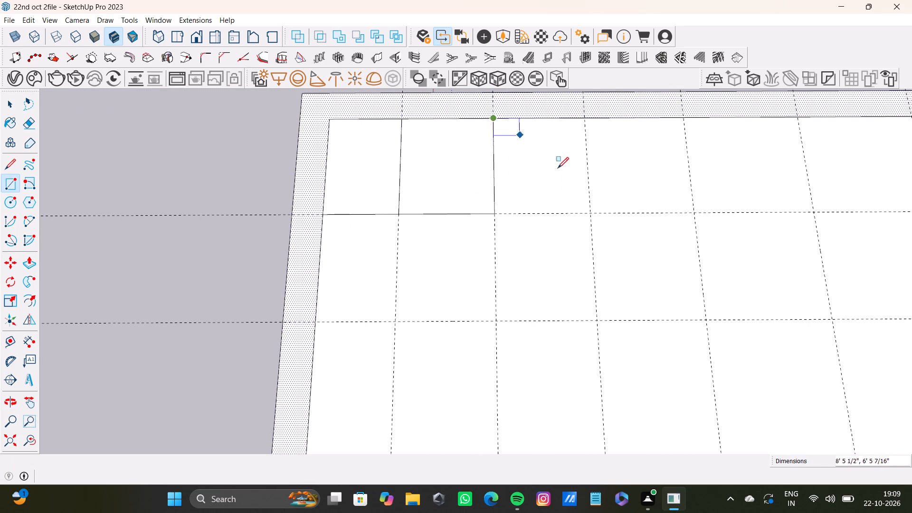
pyautogui.click(589, 214)
pyautogui.click(587, 117)
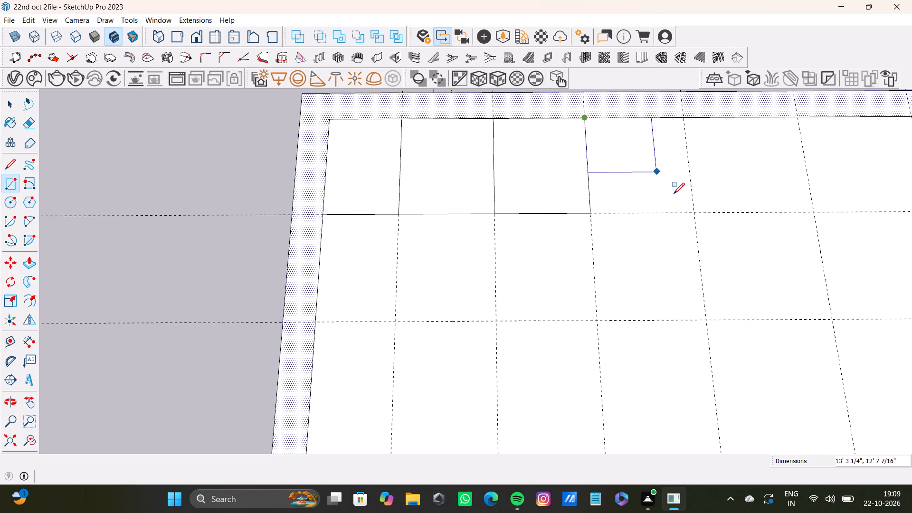
pyautogui.click(691, 211)
# Continue the first row with rectangles about 18' 5" deep in its next four grid cells.
pyautogui.scroll(-3, 678, 203)
pyautogui.keyDown('shift'); pyautogui.moveTo(678, 202); pyautogui.dragTo(510, 173, button='middle'); pyautogui.keyUp('shift')
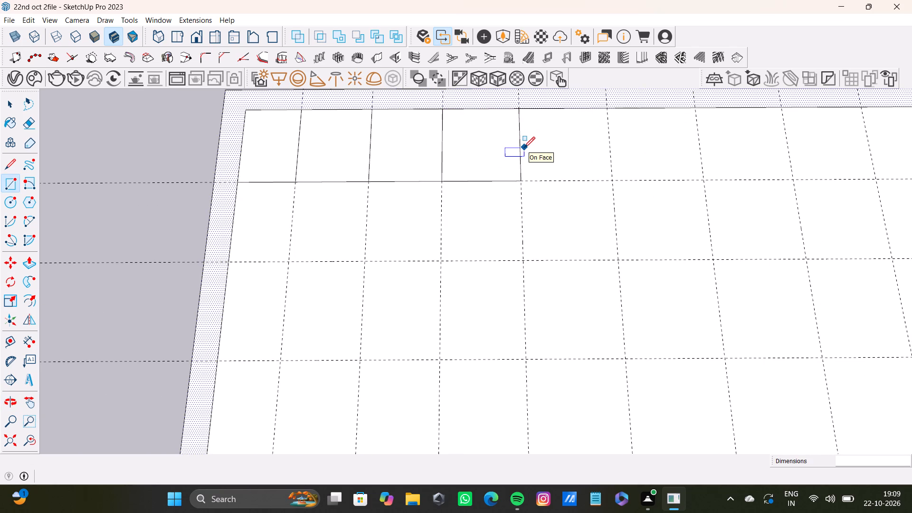
pyautogui.click(521, 110)
pyautogui.click(612, 181)
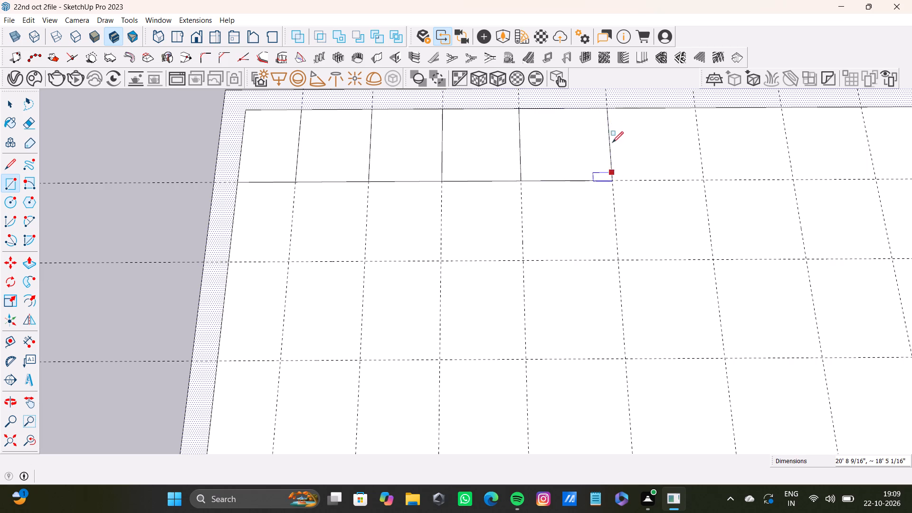
pyautogui.click(609, 111)
pyautogui.click(704, 180)
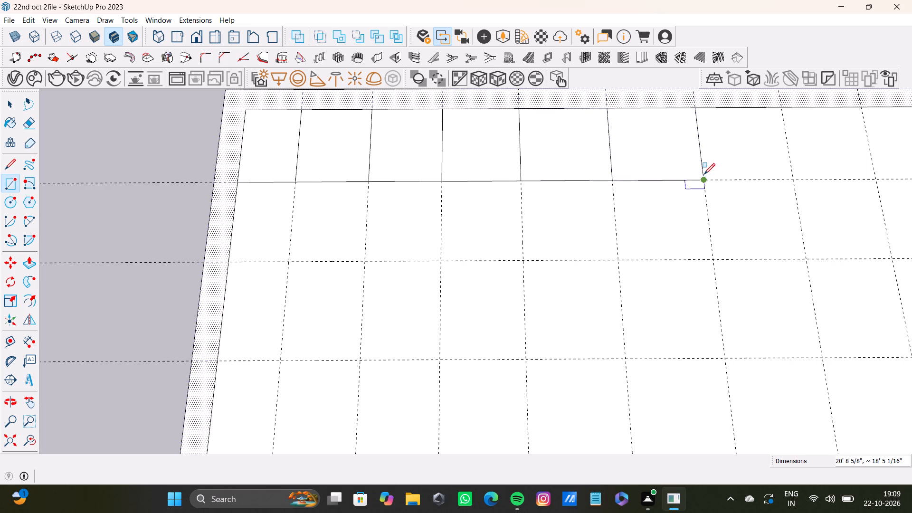
pyautogui.scroll(-5, 704, 174)
pyautogui.moveTo(703, 169); pyautogui.dragTo(389, 163, button='middle')
pyautogui.scroll(7, 387, 156)
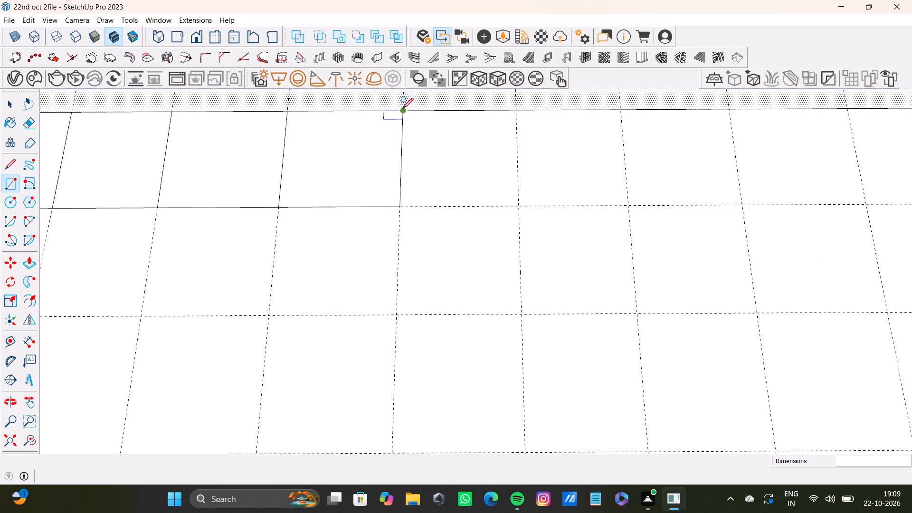
pyautogui.click(403, 109)
pyautogui.click(519, 203)
pyautogui.click(516, 113)
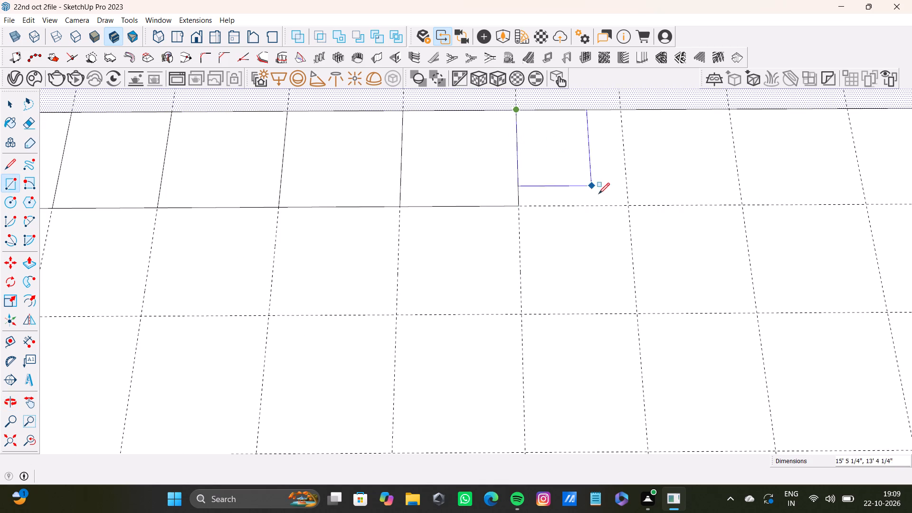
pyautogui.click(627, 207)
# Draw rectangles in the last three cells of the first row, up to the border's opposite inner edge.
pyautogui.keyDown('shift'); pyautogui.moveTo(621, 184); pyautogui.dragTo(472, 152, button='middle'); pyautogui.keyUp('shift')
pyautogui.keyDown('shift'); pyautogui.moveTo(485, 114); pyautogui.dragTo(476, 209, button='middle'); pyautogui.keyUp('shift')
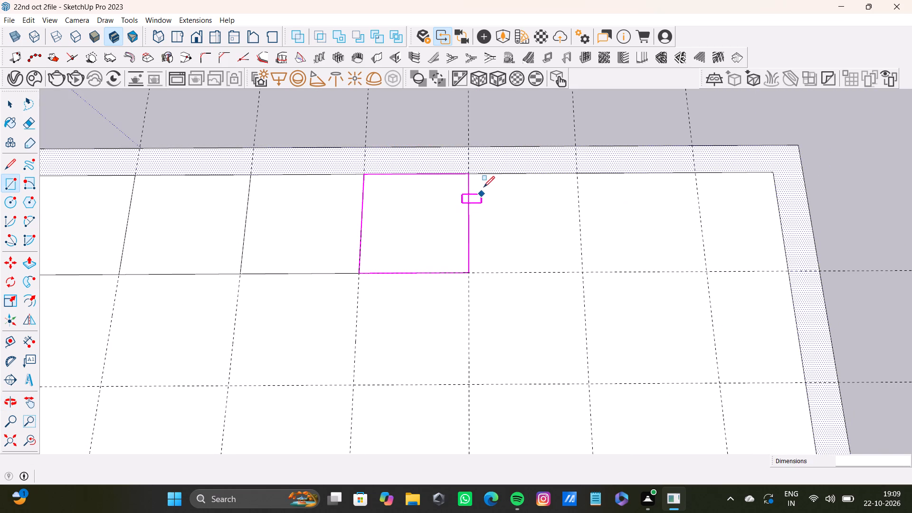
pyautogui.keyDown('shift'); pyautogui.click(470, 176); pyautogui.keyUp('shift')
pyautogui.keyDown('shift'); pyautogui.click(582, 272); pyautogui.keyUp('shift')
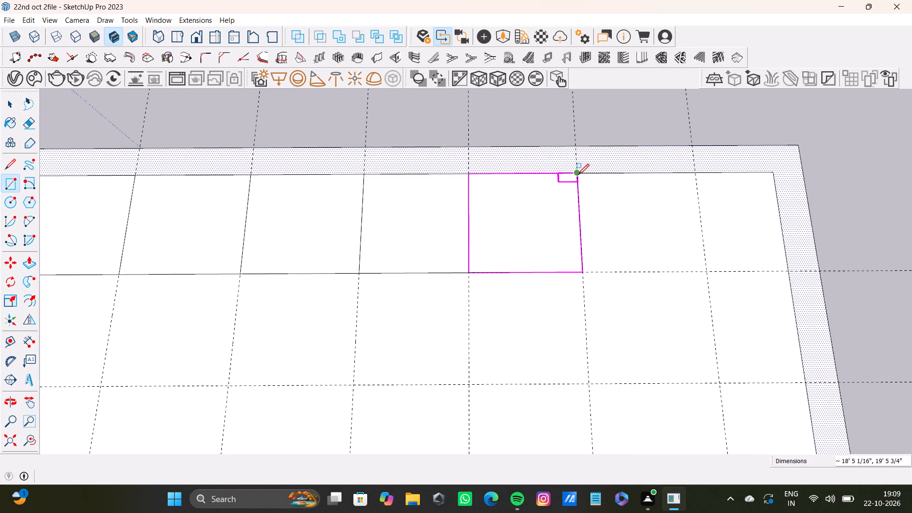
pyautogui.keyDown('shift'); pyautogui.click(579, 173); pyautogui.keyUp('shift')
pyautogui.keyDown('shift'); pyautogui.click(707, 268); pyautogui.keyUp('shift')
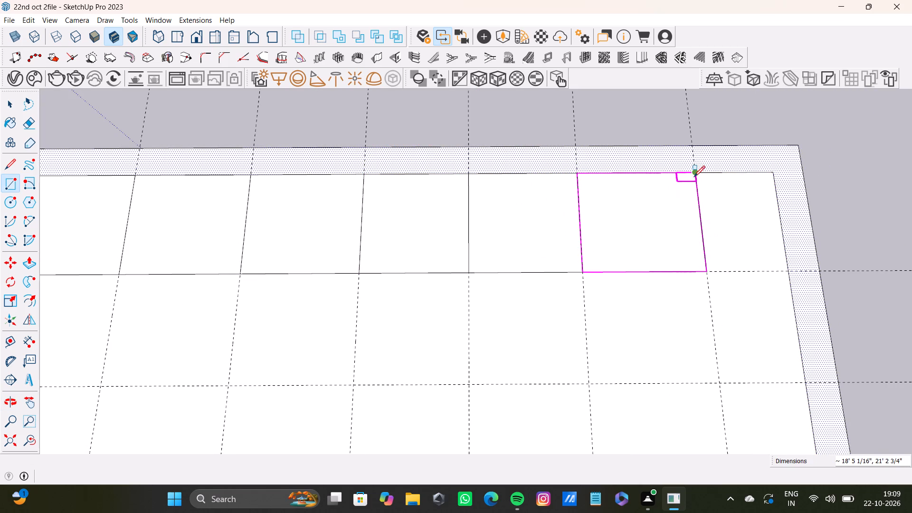
pyautogui.keyDown('shift'); pyautogui.click(694, 177); pyautogui.keyUp('shift')
pyautogui.keyDown('shift'); pyautogui.click(790, 275); pyautogui.keyUp('shift')
# Draw rectangles about 18' 10" deep in the first three cells of the second grid row, starting at the border's inner edge.
pyautogui.keyDown('shift'); pyautogui.scroll(-12, 703, 254); pyautogui.keyUp('shift')
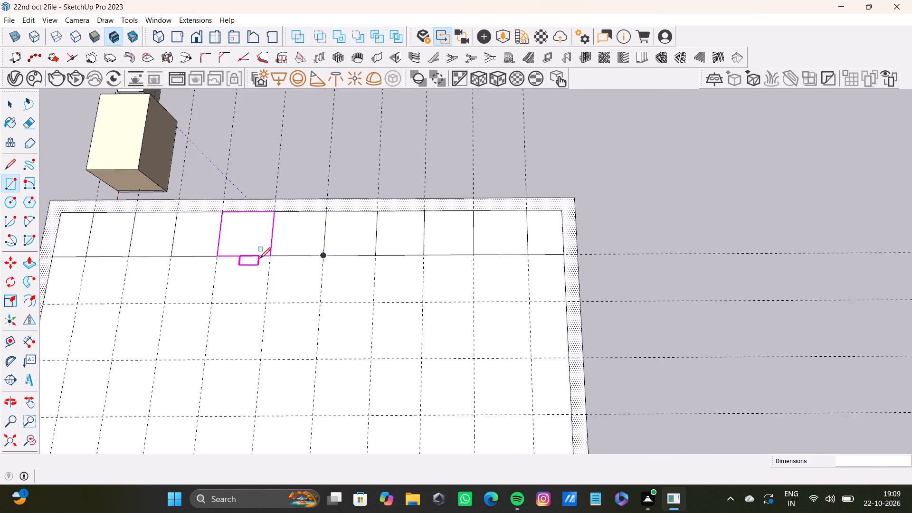
pyautogui.keyDown('shift'); pyautogui.moveTo(260, 259); pyautogui.dragTo(449, 249, button='middle'); pyautogui.keyUp('shift')
pyautogui.keyDown('shift'); pyautogui.scroll(10, 372, 253); pyautogui.keyUp('shift')
pyautogui.click(204, 253)
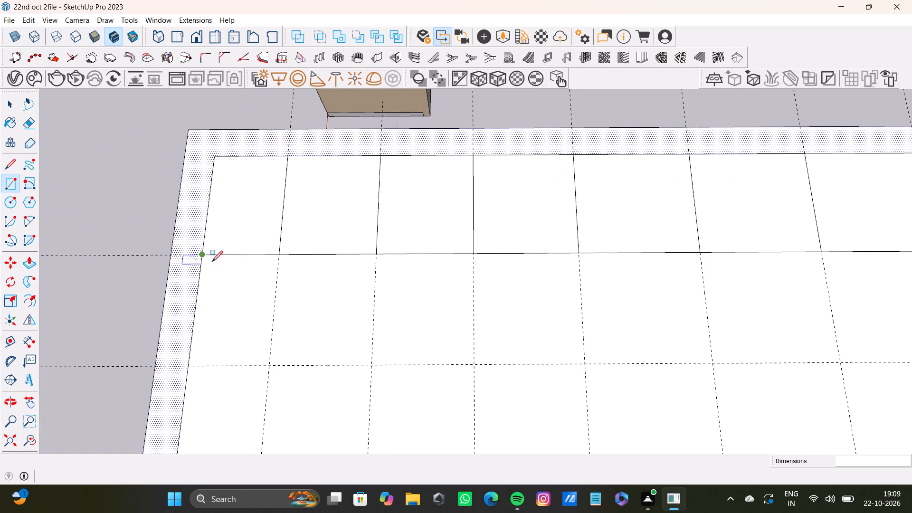
pyautogui.click(268, 364)
pyautogui.click(279, 257)
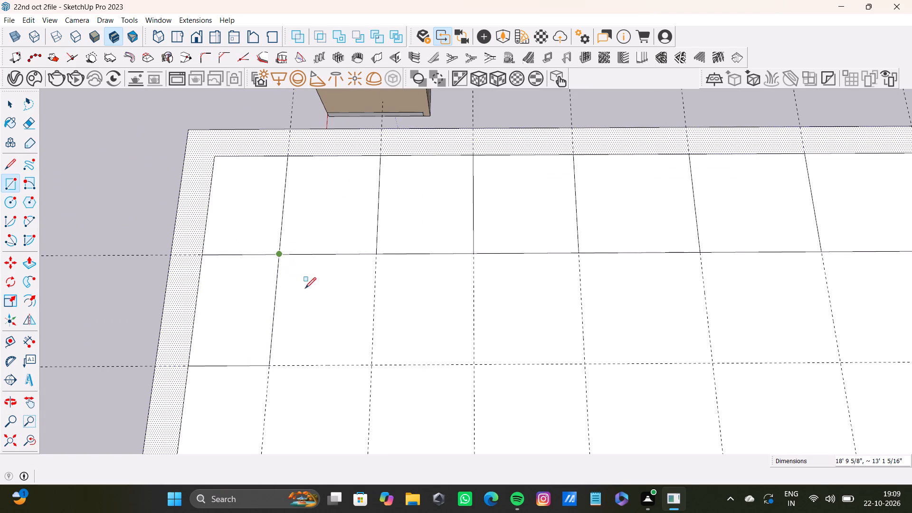
pyautogui.click(368, 366)
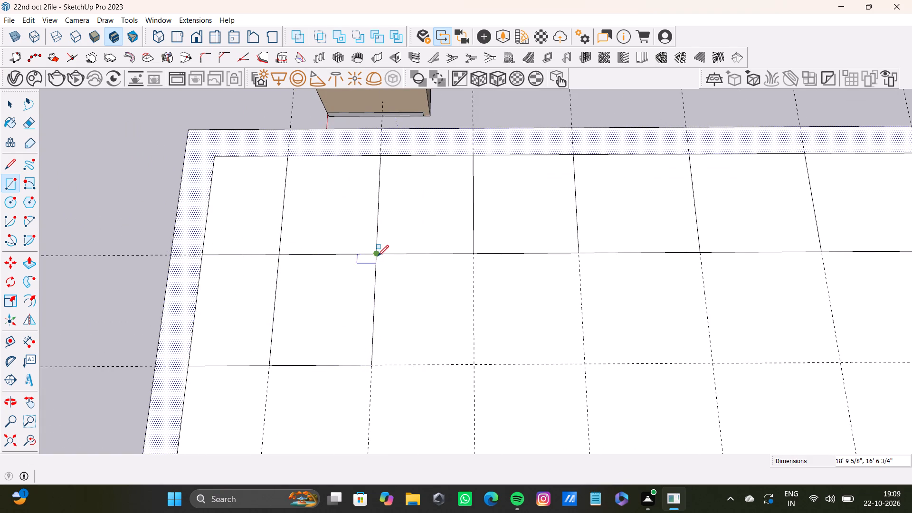
pyautogui.click(378, 256)
pyautogui.click(474, 366)
# Continue the second row with rectangles about 18' 10" deep in its fourth to seventh grid cells.
pyautogui.keyDown('shift'); pyautogui.moveTo(471, 343); pyautogui.dragTo(323, 301, button='middle'); pyautogui.keyUp('shift')
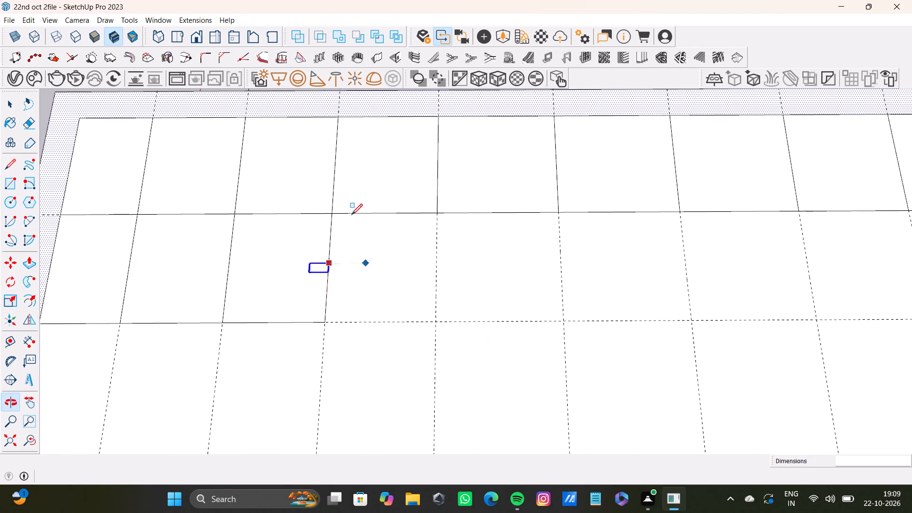
pyautogui.keyDown('shift'); pyautogui.click(331, 211); pyautogui.keyUp('shift')
pyautogui.press('space')
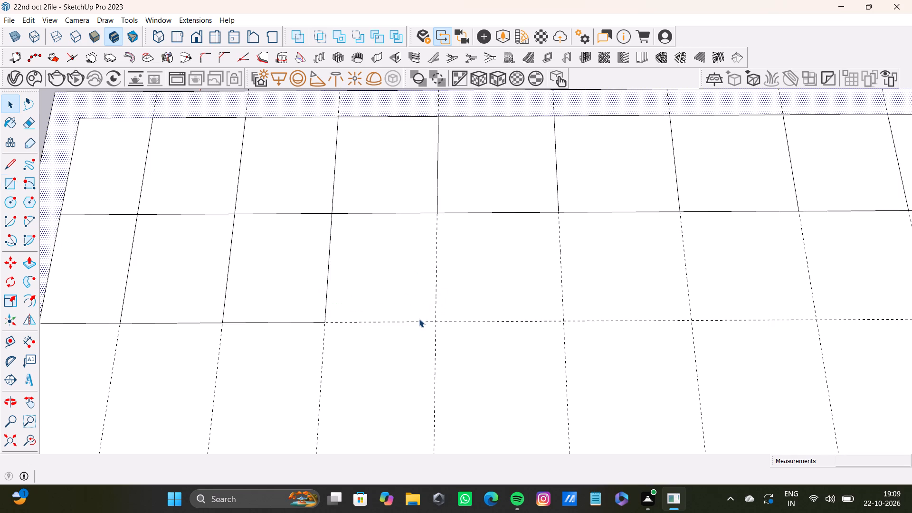
pyautogui.press('r')
pyautogui.click(332, 217)
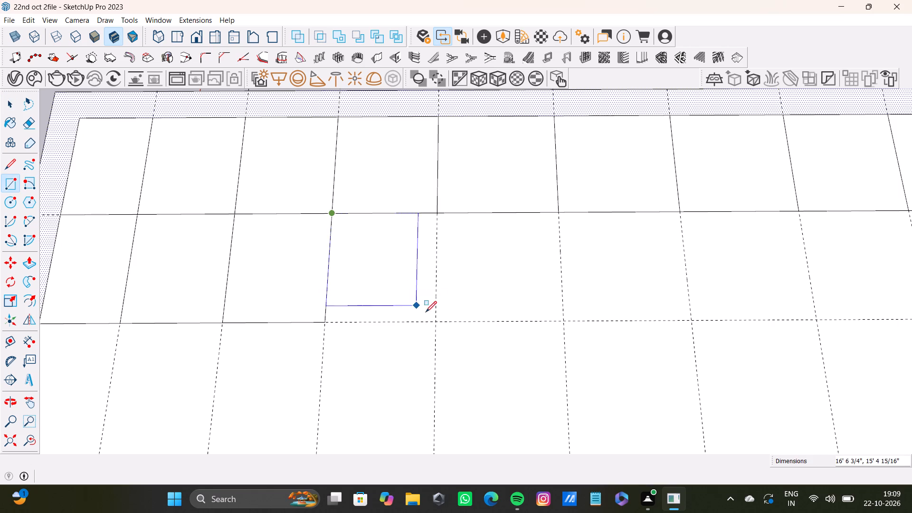
pyautogui.click(435, 321)
pyautogui.click(437, 215)
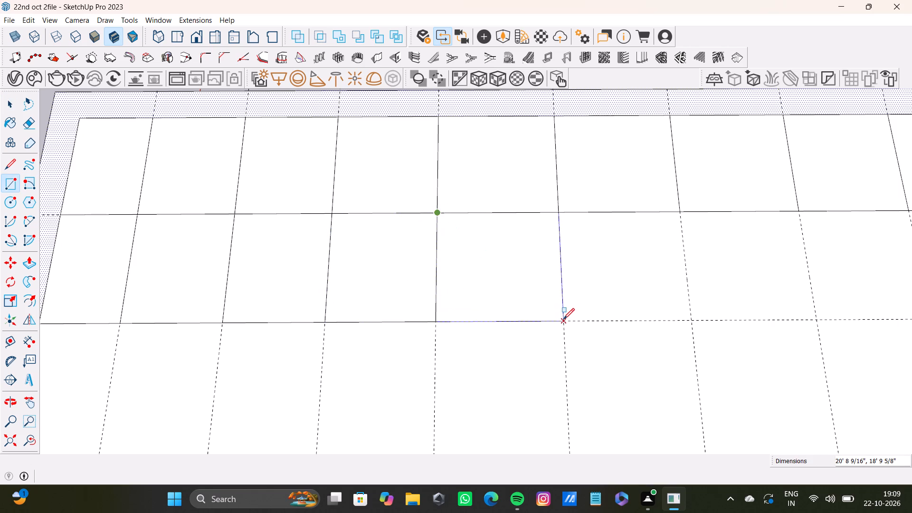
pyautogui.click(563, 319)
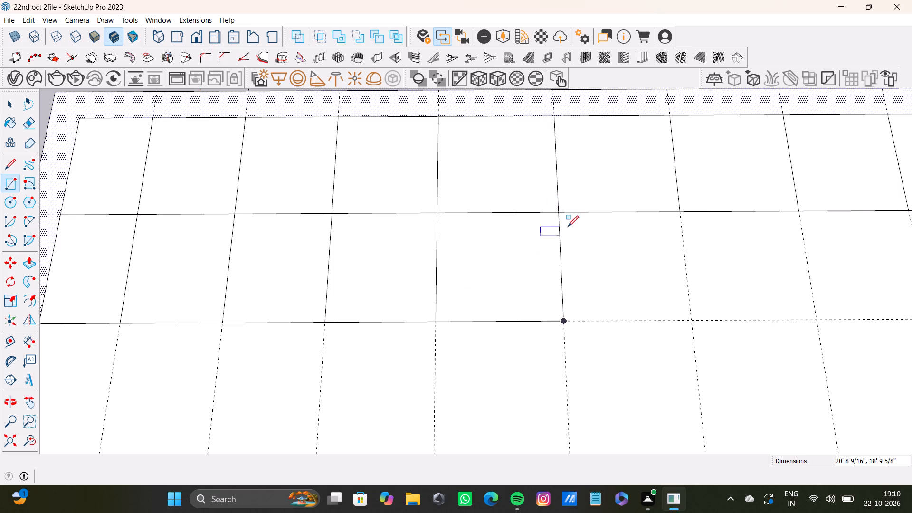
pyautogui.click(560, 212)
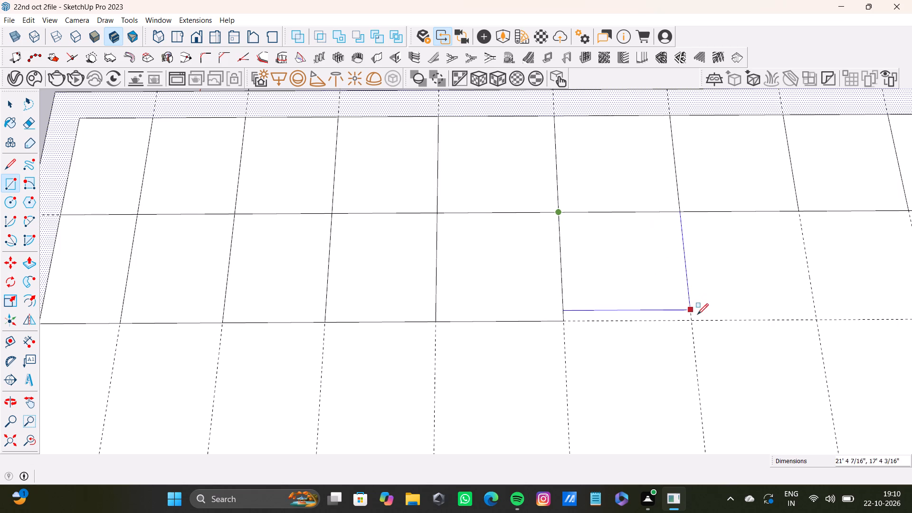
pyautogui.click(694, 319)
pyautogui.click(678, 213)
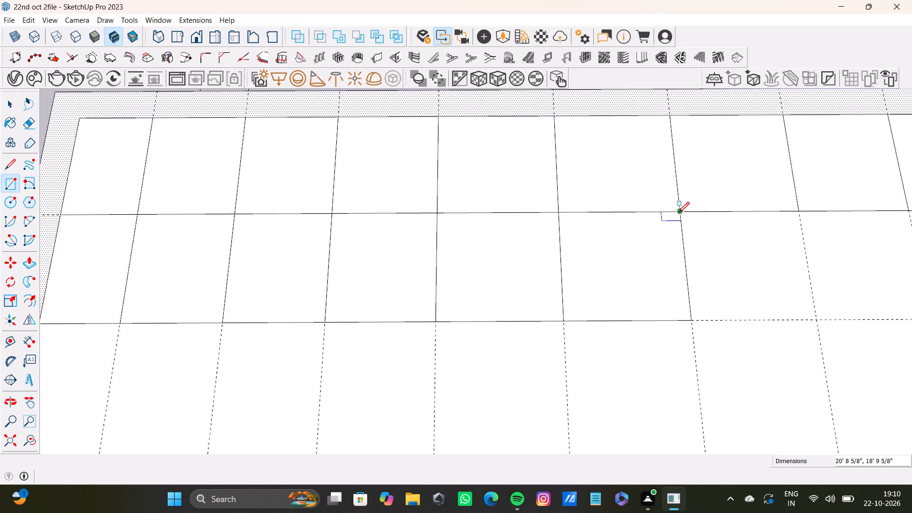
pyautogui.click(817, 319)
# Finish the second row with rectangles about 18' 10" deep in its last four grid cells, up to the border's inner edge.
pyautogui.scroll(-6, 792, 310)
pyautogui.moveTo(753, 294); pyautogui.dragTo(724, 287, button='middle')
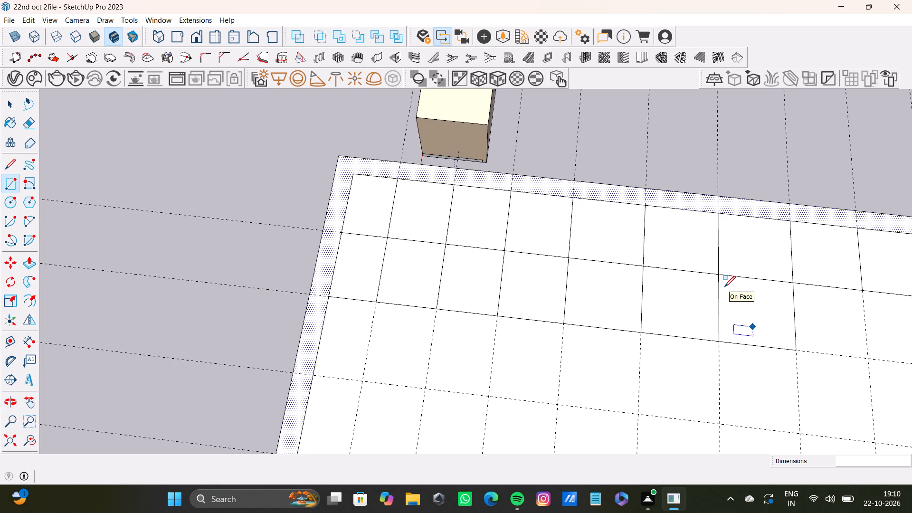
pyautogui.scroll(-6, 718, 287)
pyautogui.keyDown('shift'); pyautogui.moveTo(643, 335); pyautogui.dragTo(566, 270, button='middle'); pyautogui.keyUp('shift')
pyautogui.keyDown('shift'); pyautogui.scroll(3, 770, 266); pyautogui.keyUp('shift')
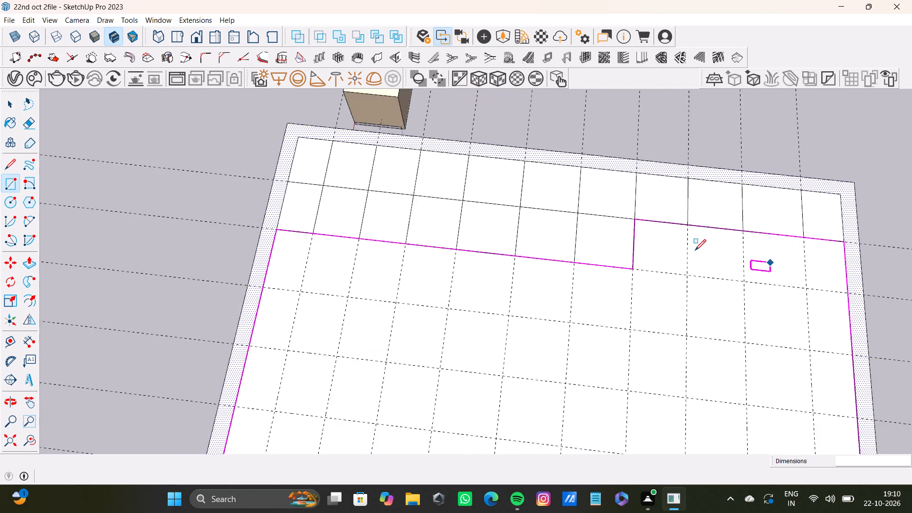
pyautogui.keyDown('shift'); pyautogui.scroll(3, 695, 250); pyautogui.keyUp('shift')
pyautogui.keyDown('shift'); pyautogui.click(616, 209); pyautogui.keyUp('shift')
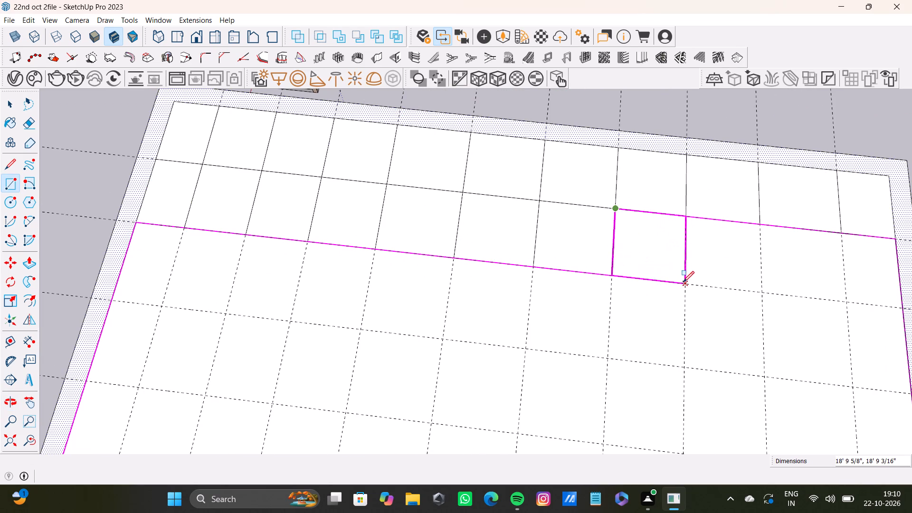
pyautogui.keyDown('shift'); pyautogui.click(683, 283); pyautogui.keyUp('shift')
pyautogui.keyDown('shift'); pyautogui.click(685, 216); pyautogui.keyUp('shift')
pyautogui.keyDown('shift'); pyautogui.click(764, 294); pyautogui.keyUp('shift')
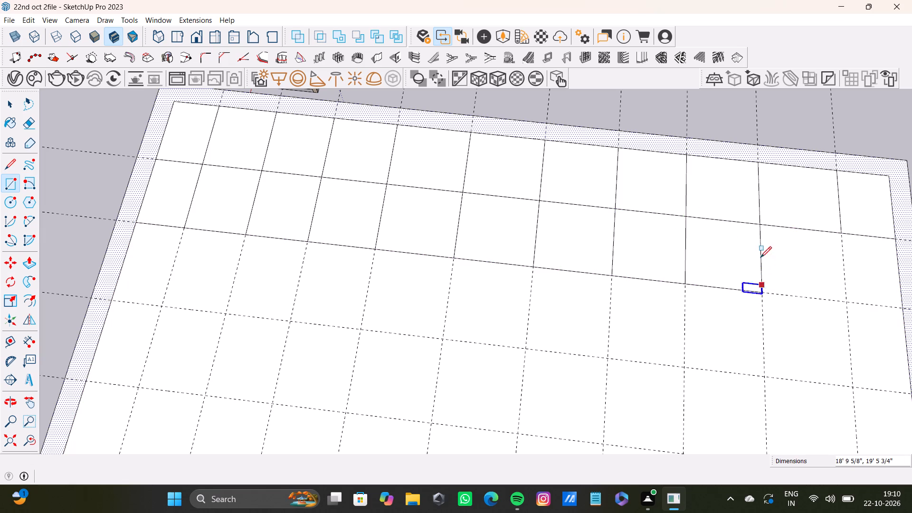
pyautogui.keyDown('shift'); pyautogui.click(759, 223); pyautogui.keyUp('shift')
pyautogui.keyDown('shift'); pyautogui.click(847, 304); pyautogui.keyUp('shift')
pyautogui.keyDown('shift'); pyautogui.moveTo(841, 288); pyautogui.dragTo(677, 227, button='middle'); pyautogui.keyUp('shift')
pyautogui.keyDown('shift'); pyautogui.click(682, 175); pyautogui.keyUp('shift')
pyautogui.keyDown('shift'); pyautogui.click(737, 246); pyautogui.keyUp('shift')
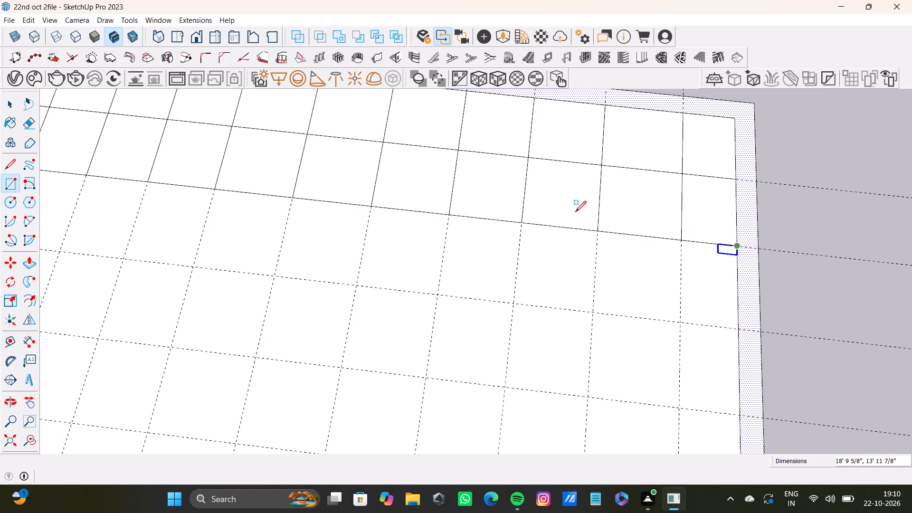
# Draw rectangles about 21' 5" deep in the first three cells of the third grid row, starting at the border's inner edge.
pyautogui.keyDown('shift'); pyautogui.scroll(-3, 393, 191); pyautogui.keyUp('shift')
pyautogui.moveTo(384, 203); pyautogui.dragTo(503, 211, button='middle')
pyautogui.scroll(5, 206, 180)
pyautogui.click(192, 173)
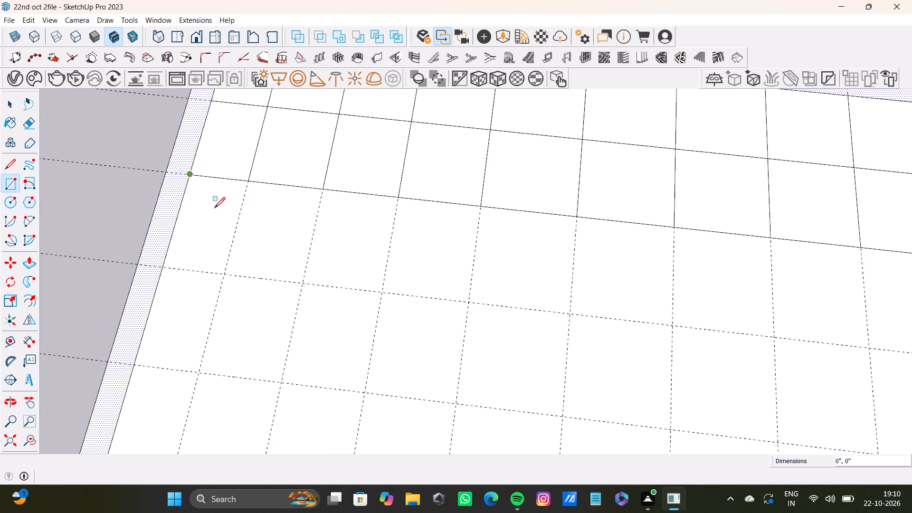
pyautogui.click(223, 276)
pyautogui.click(246, 180)
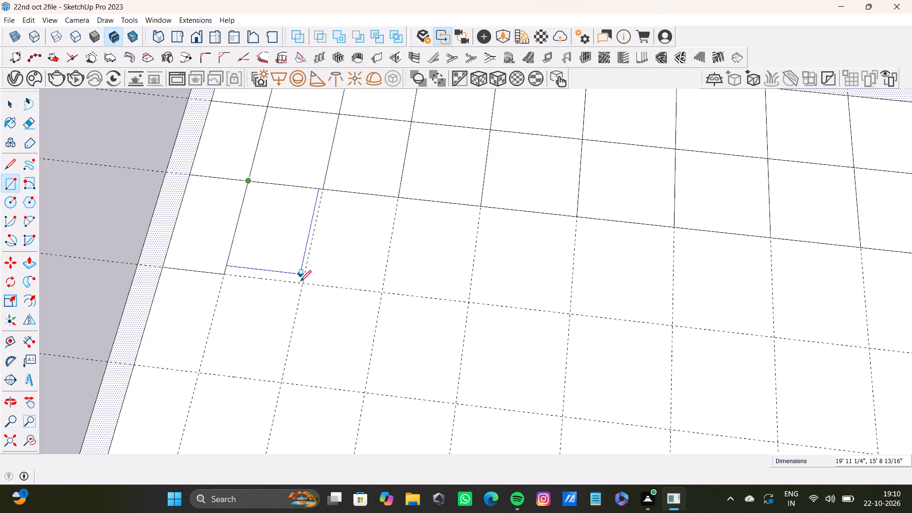
pyautogui.click(300, 284)
pyautogui.click(321, 192)
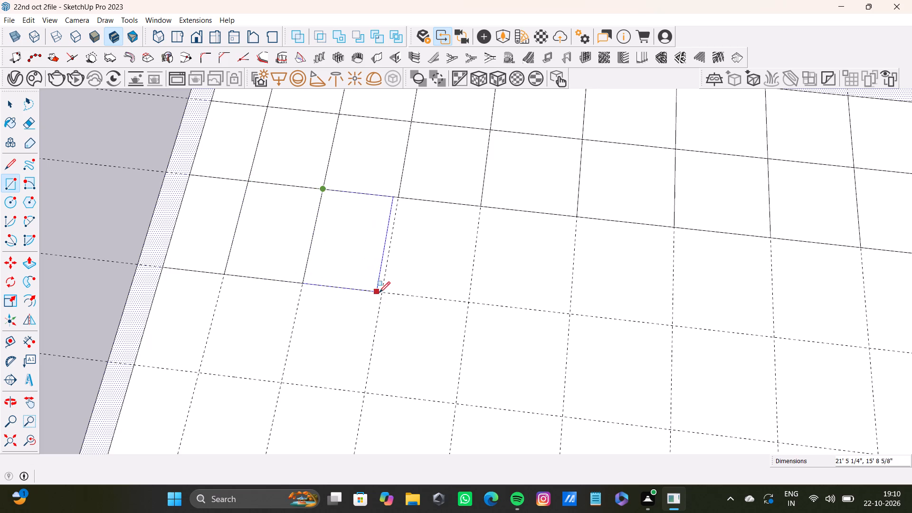
pyautogui.click(380, 293)
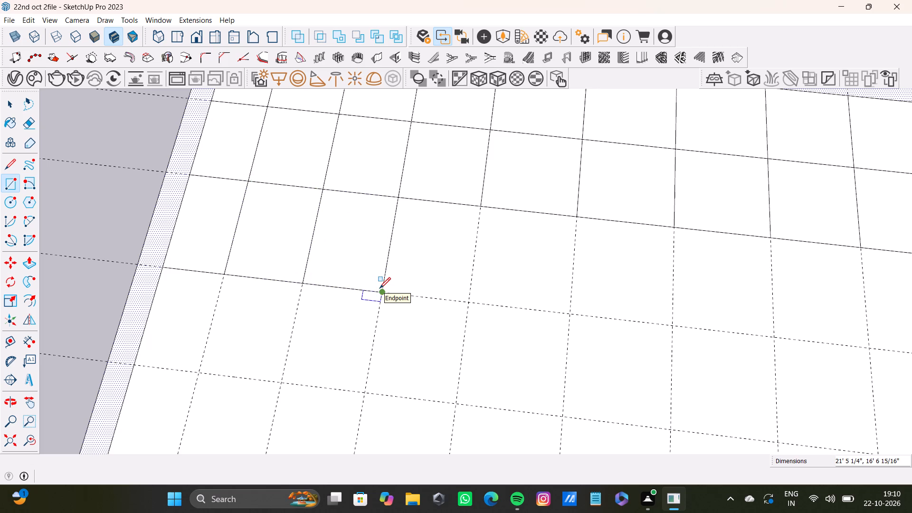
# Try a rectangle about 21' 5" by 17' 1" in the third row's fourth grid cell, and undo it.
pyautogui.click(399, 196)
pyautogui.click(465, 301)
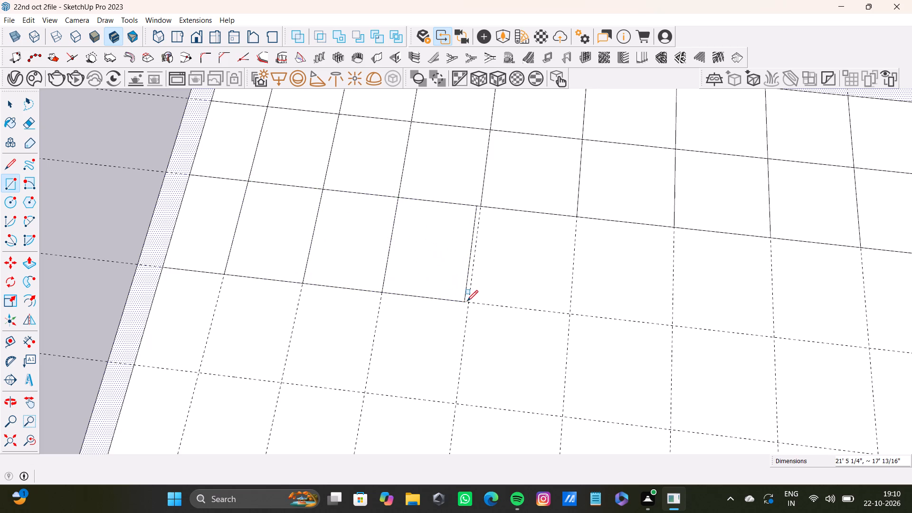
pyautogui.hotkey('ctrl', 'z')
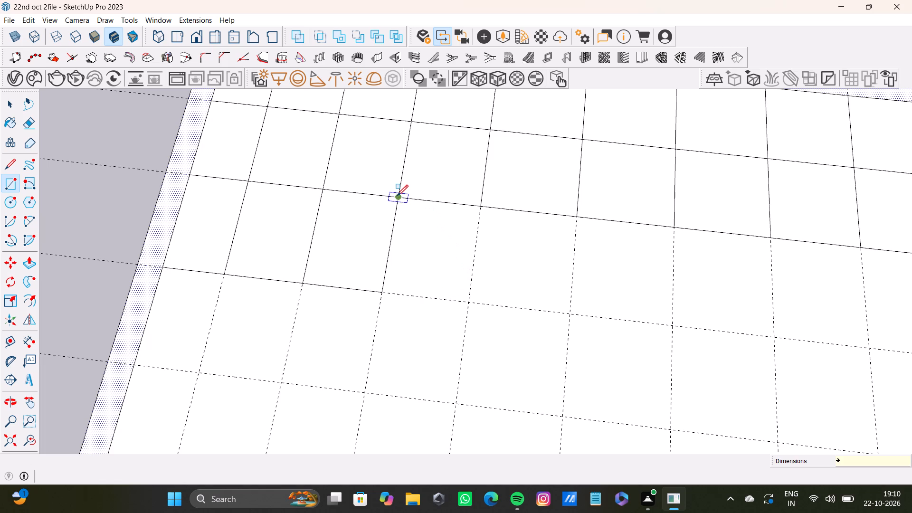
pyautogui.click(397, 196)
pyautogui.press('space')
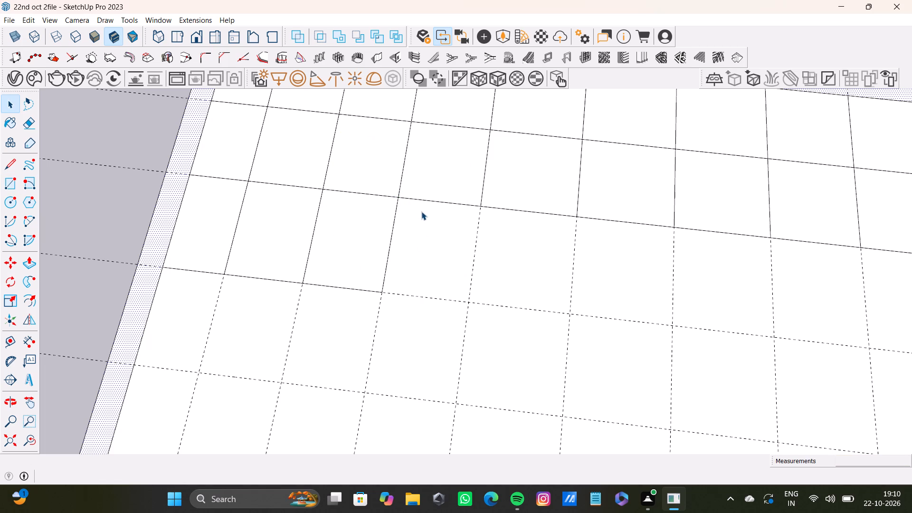
# Continue the third row with rectangles about 21' 5" deep in its fourth to sixth cells, matching the guide intersections.
pyautogui.press('r')
pyautogui.click(397, 196)
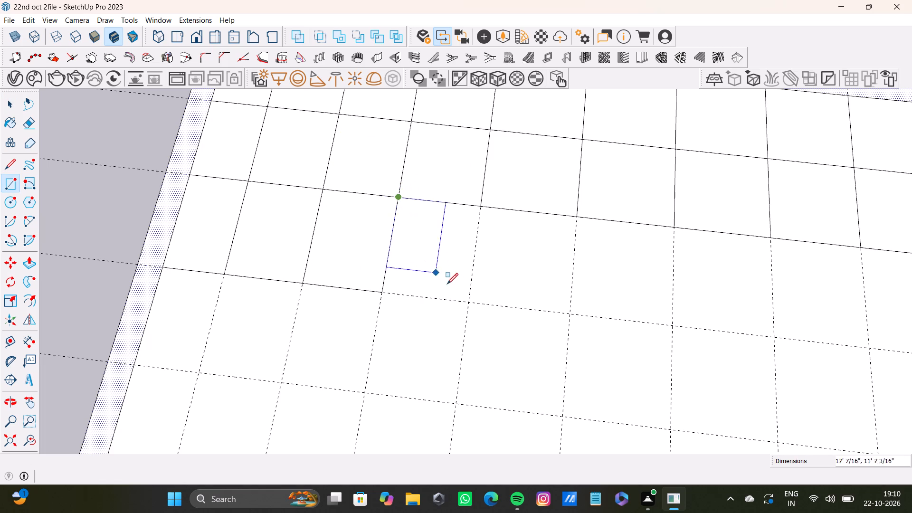
pyautogui.click(468, 303)
pyautogui.click(479, 209)
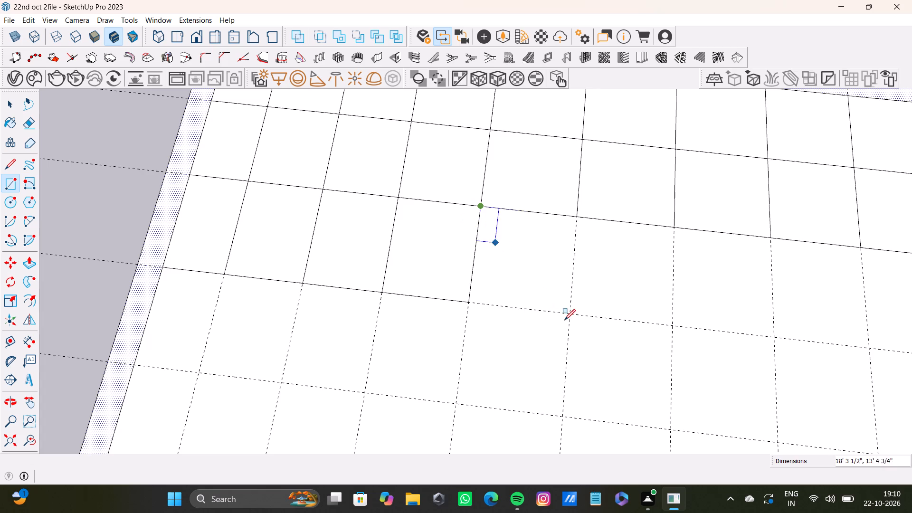
pyautogui.click(570, 312)
pyautogui.keyDown('shift'); pyautogui.moveTo(572, 300); pyautogui.dragTo(378, 248, button='middle'); pyautogui.keyUp('shift')
pyautogui.keyDown('shift'); pyautogui.click(389, 172); pyautogui.keyUp('shift')
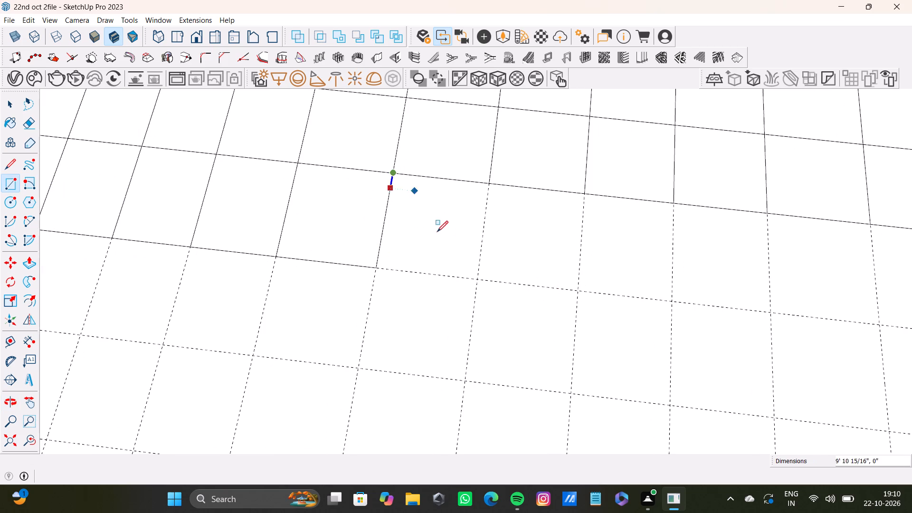
pyautogui.click(477, 281)
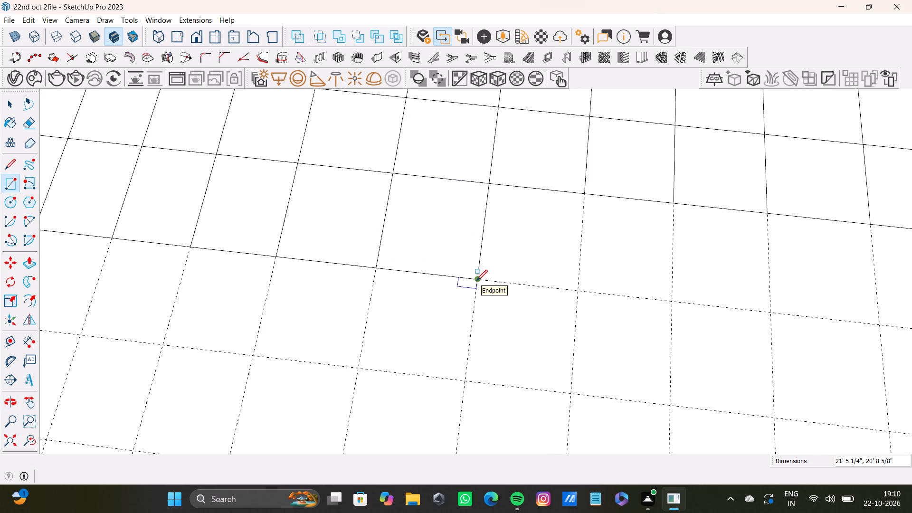
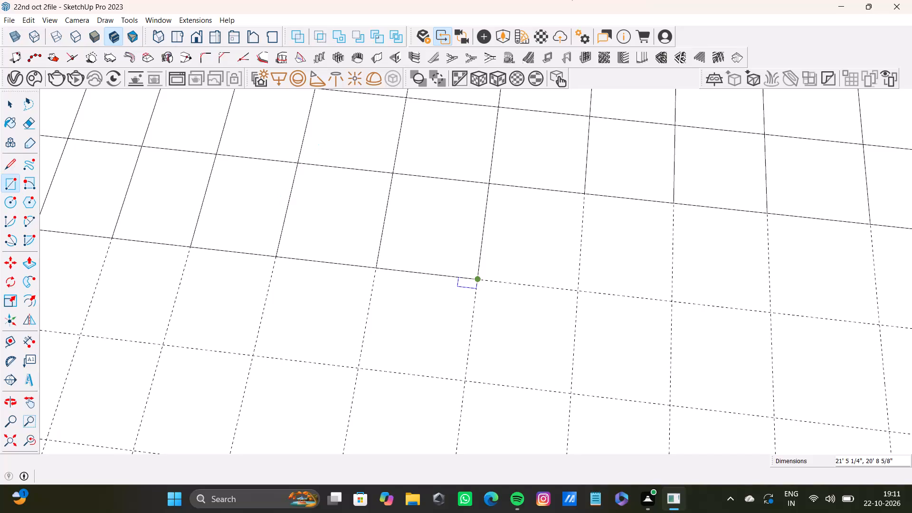
# Finish the third row with rectangles about 21' 5" deep in its last five grid cells, up to the border's inner edge.
pyautogui.click(492, 183)
pyautogui.click(576, 287)
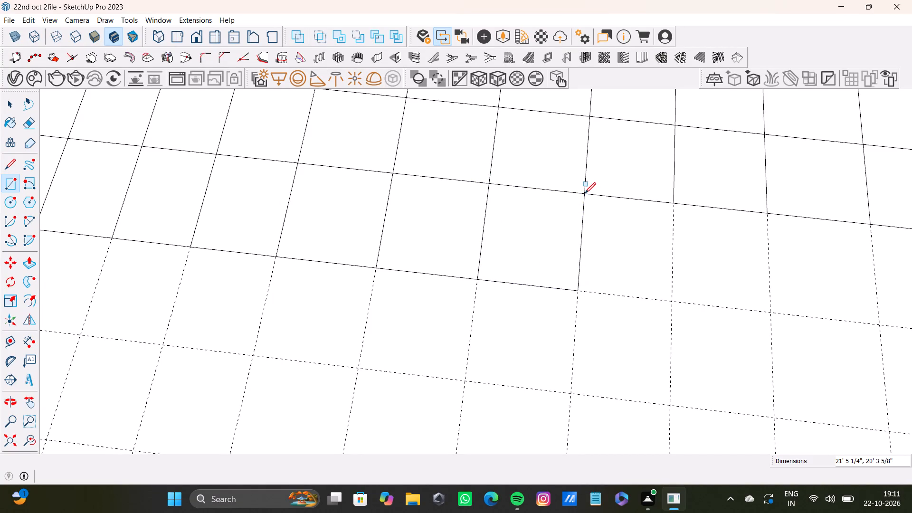
pyautogui.click(585, 193)
pyautogui.click(671, 304)
pyautogui.scroll(-7, 652, 294)
pyautogui.keyDown('shift'); pyautogui.moveTo(652, 293); pyautogui.dragTo(469, 271, button='middle'); pyautogui.keyUp('shift')
pyautogui.scroll(6, 477, 261)
pyautogui.click(494, 198)
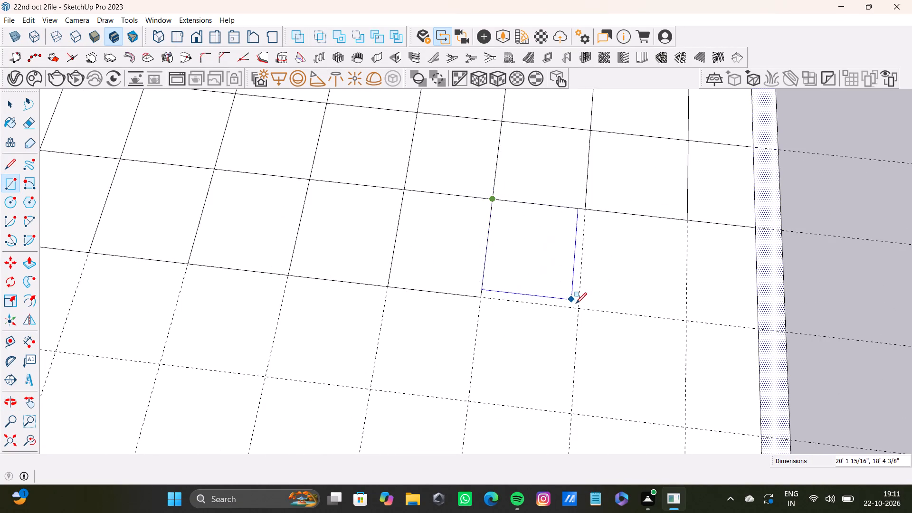
pyautogui.click(579, 307)
pyautogui.click(589, 208)
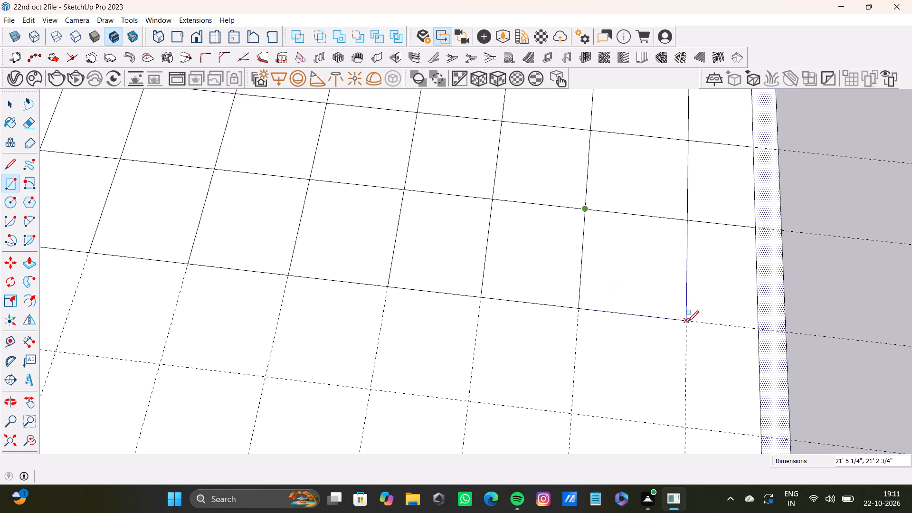
pyautogui.click(688, 322)
pyautogui.click(692, 219)
pyautogui.click(758, 332)
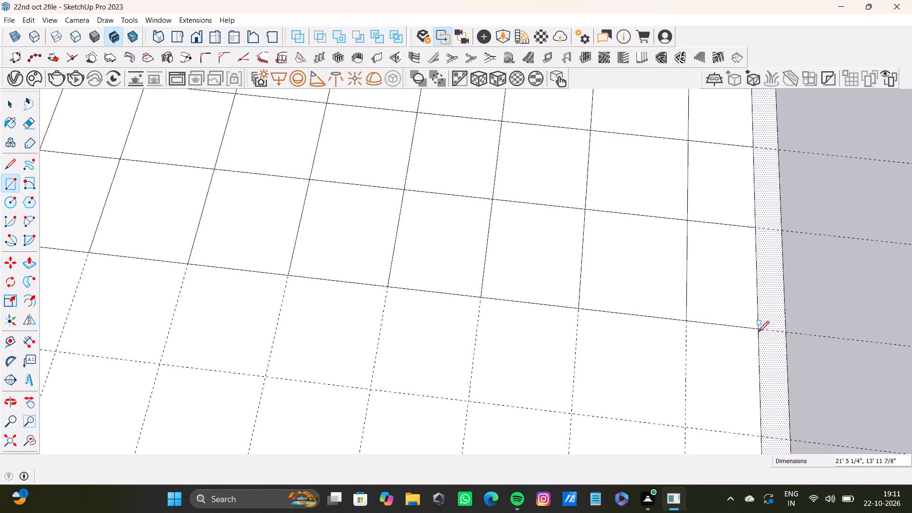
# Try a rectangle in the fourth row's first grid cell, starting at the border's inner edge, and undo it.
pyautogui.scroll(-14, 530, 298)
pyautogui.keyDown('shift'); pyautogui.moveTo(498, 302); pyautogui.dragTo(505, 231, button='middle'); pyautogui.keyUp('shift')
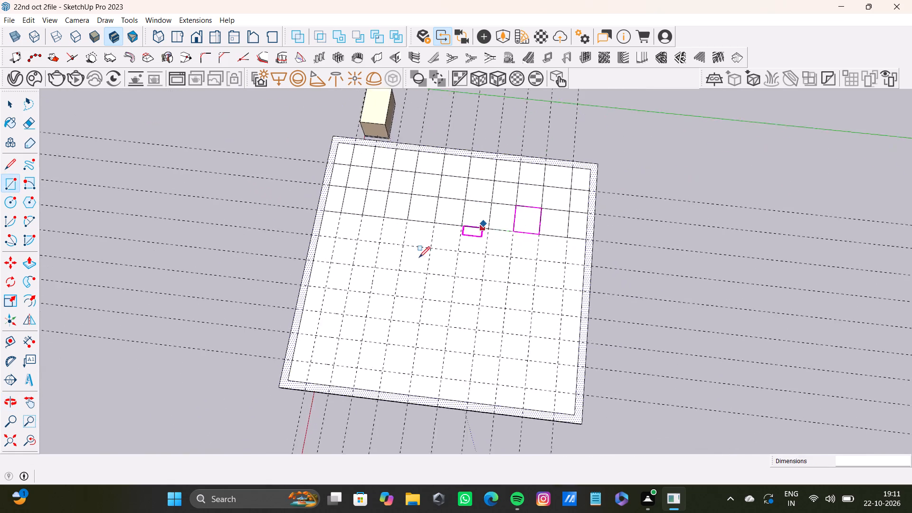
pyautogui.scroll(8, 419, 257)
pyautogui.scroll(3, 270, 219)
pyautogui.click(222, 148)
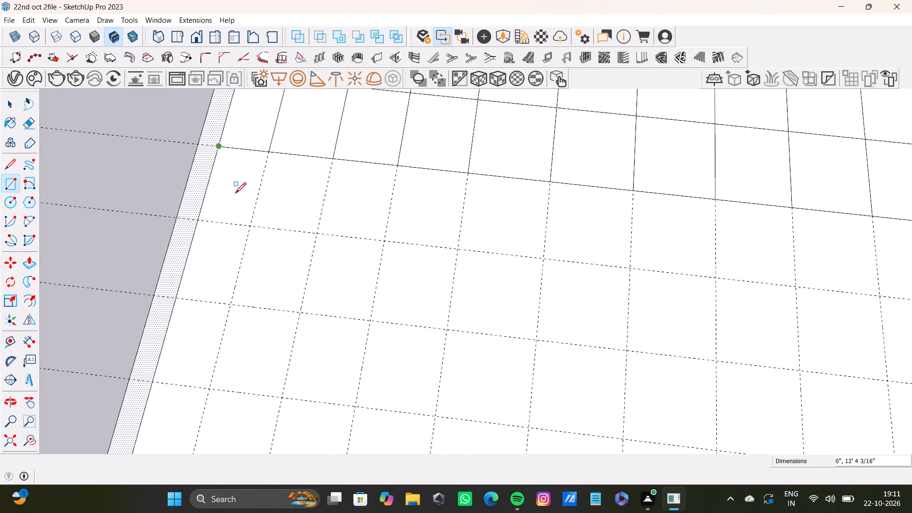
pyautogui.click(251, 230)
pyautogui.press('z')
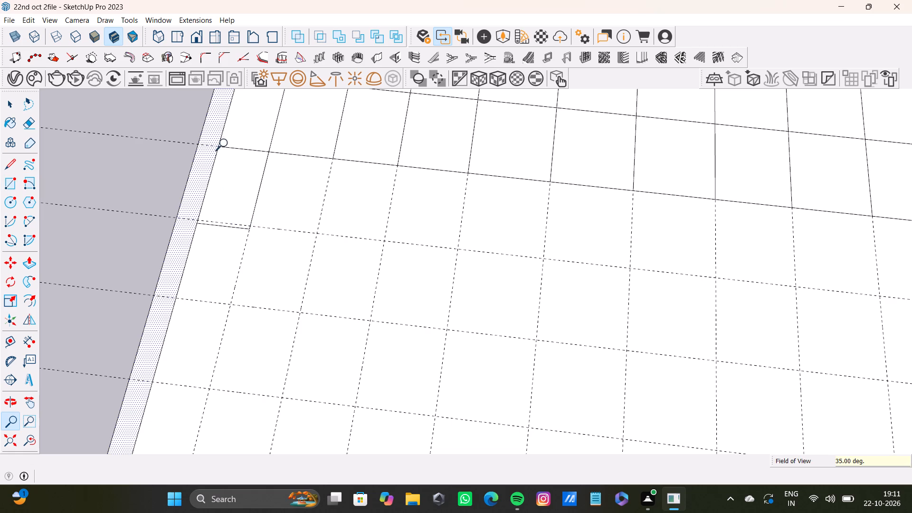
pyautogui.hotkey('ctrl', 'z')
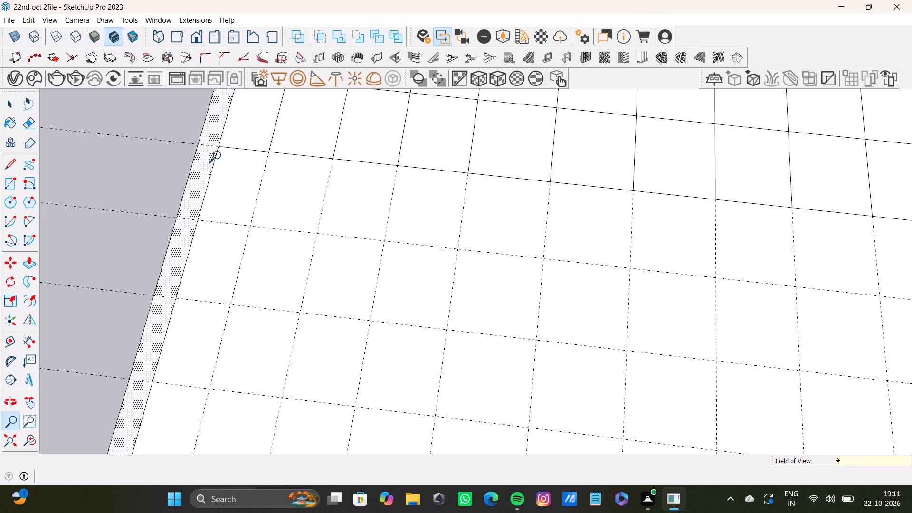
# Draw rectangles about 20' 5" deep in the first four cells of the fourth grid row, starting at the border's inner edge.
pyautogui.press('r')
pyautogui.click(219, 147)
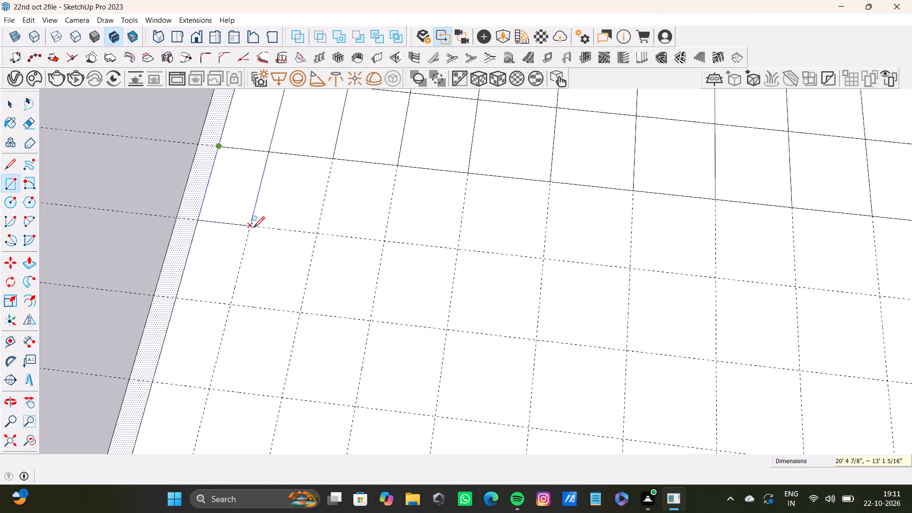
pyautogui.click(251, 227)
pyautogui.click(269, 149)
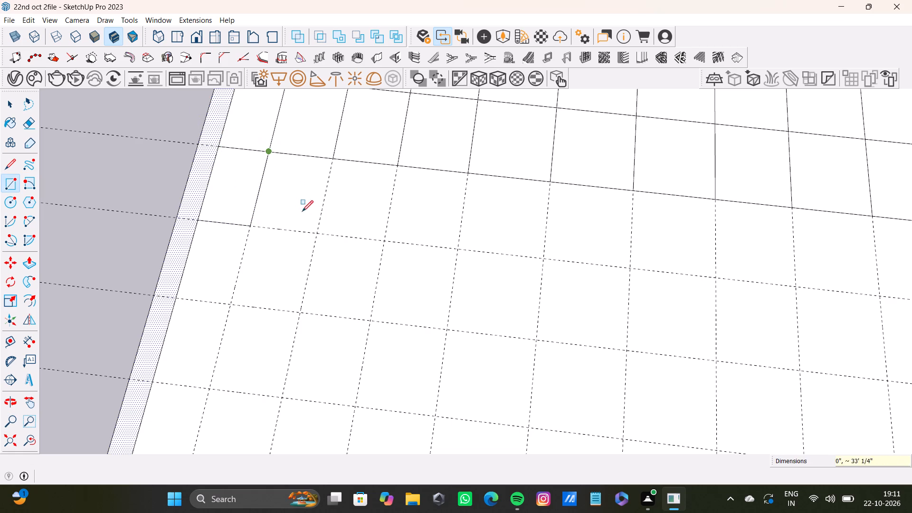
pyautogui.click(318, 233)
pyautogui.click(331, 161)
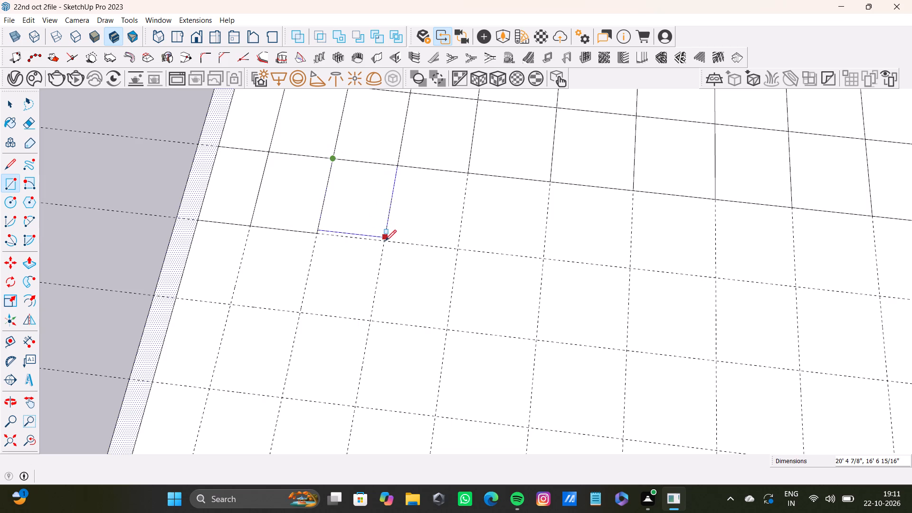
pyautogui.click(385, 244)
pyautogui.scroll(-3, 385, 236)
pyautogui.keyDown('shift'); pyautogui.moveTo(388, 237); pyautogui.dragTo(298, 220, button='middle'); pyautogui.keyUp('shift')
pyautogui.keyDown('shift'); pyautogui.scroll(2, 321, 190); pyautogui.keyUp('shift')
pyautogui.keyDown('shift'); pyautogui.click(304, 162); pyautogui.keyUp('shift')
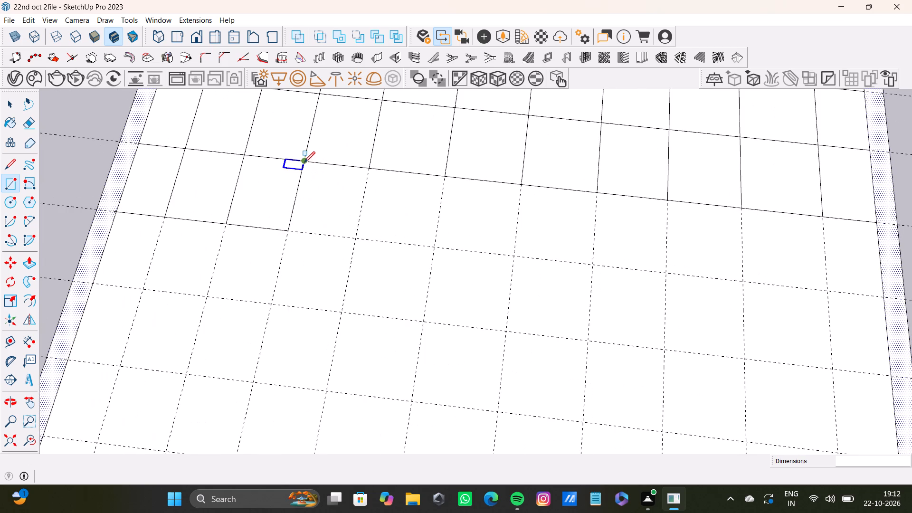
pyautogui.keyDown('shift'); pyautogui.click(355, 238); pyautogui.keyUp('shift')
# Continue the fourth row with rectangles about 20' 5" deep in its fifth to eighth cells, matching the guide intersections.
pyautogui.keyDown('shift'); pyautogui.click(369, 168); pyautogui.keyUp('shift')
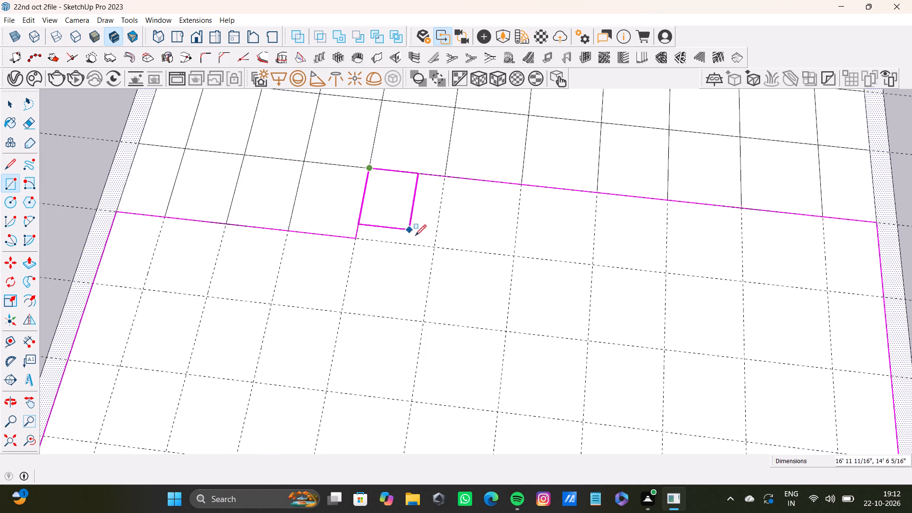
pyautogui.keyDown('shift'); pyautogui.click(434, 249); pyautogui.keyUp('shift')
pyautogui.keyDown('shift'); pyautogui.click(446, 175); pyautogui.keyUp('shift')
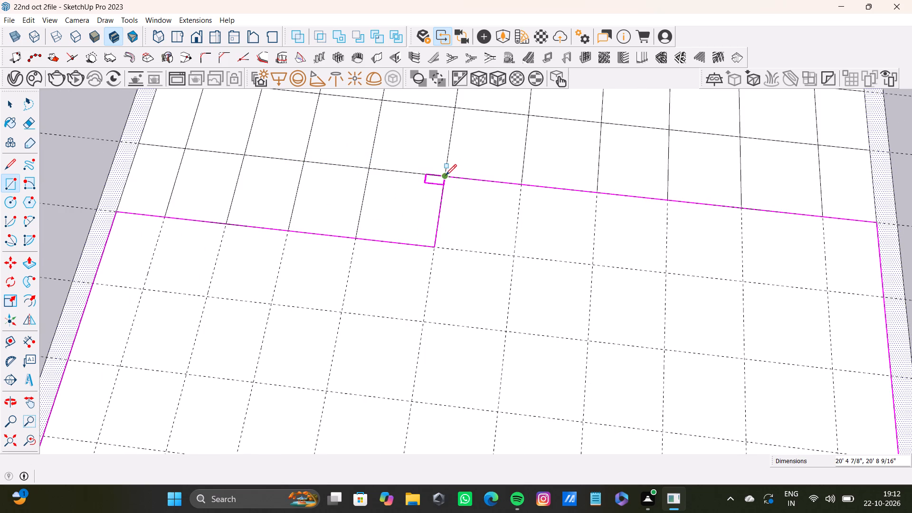
pyautogui.keyDown('shift'); pyautogui.click(515, 253); pyautogui.keyUp('shift')
pyautogui.keyDown('shift'); pyautogui.click(525, 182); pyautogui.keyUp('shift')
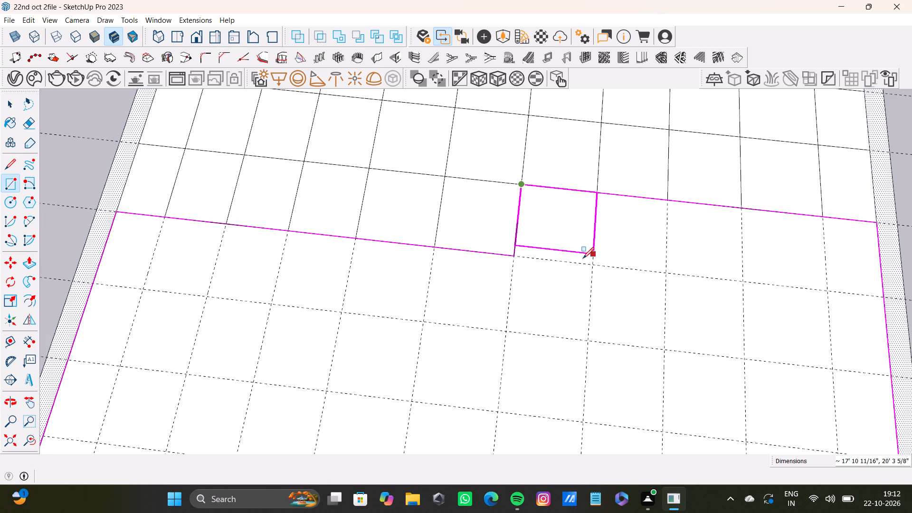
pyautogui.scroll(10, 549, 261)
pyautogui.keyDown('shift'); pyautogui.moveTo(556, 241); pyautogui.dragTo(460, 231, button='middle'); pyautogui.keyUp('shift')
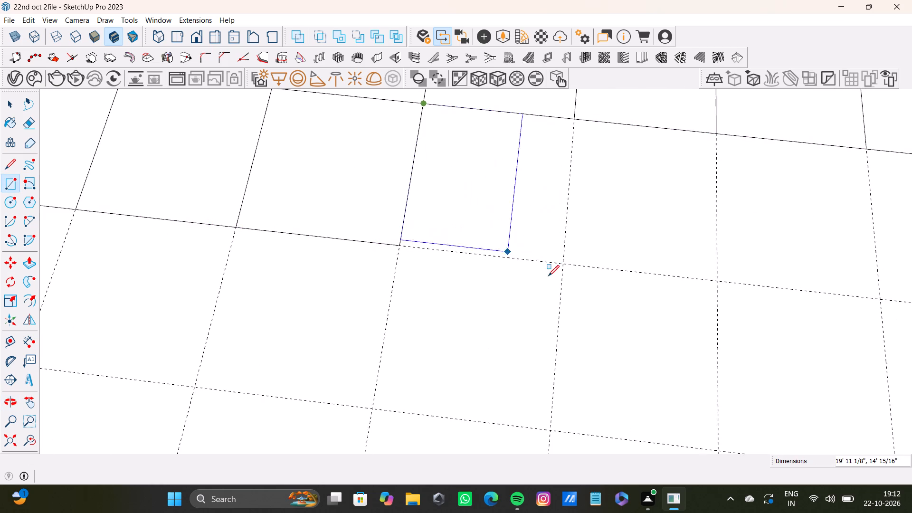
pyautogui.click(564, 265)
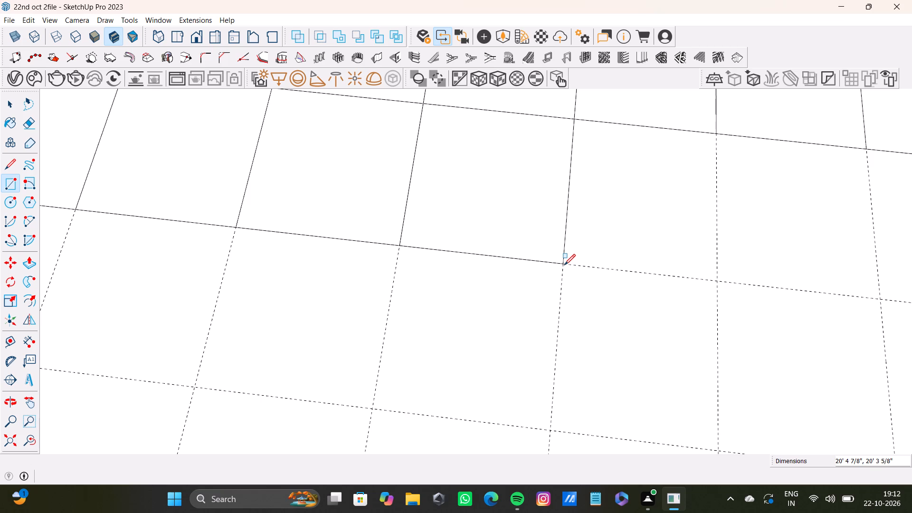
pyautogui.click(576, 118)
pyautogui.click(718, 282)
# Finish the fourth row with rectangles about 20' 5" deep in its last three grid cells, up to the border's inner edge.
pyautogui.scroll(-4, 716, 268)
pyautogui.keyDown('shift'); pyautogui.scroll(1, 714, 262); pyautogui.keyUp('shift')
pyautogui.keyDown('shift'); pyautogui.moveTo(714, 262); pyautogui.dragTo(692, 250, button='middle'); pyautogui.keyUp('shift')
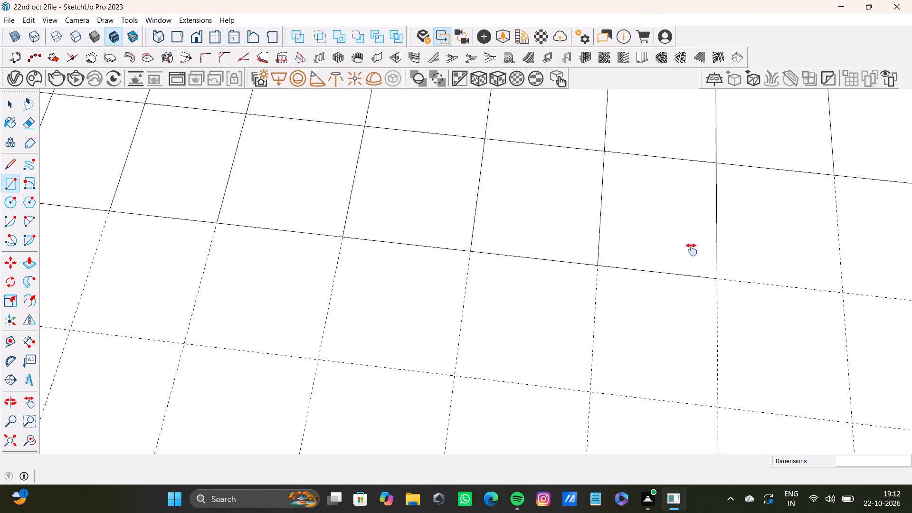
pyautogui.keyDown('shift'); pyautogui.moveTo(692, 250); pyautogui.dragTo(538, 220, button='middle'); pyautogui.keyUp('shift')
pyautogui.keyDown('shift'); pyautogui.scroll(3, 556, 160); pyautogui.keyUp('shift')
pyautogui.keyDown('shift'); pyautogui.click(552, 116); pyautogui.keyUp('shift')
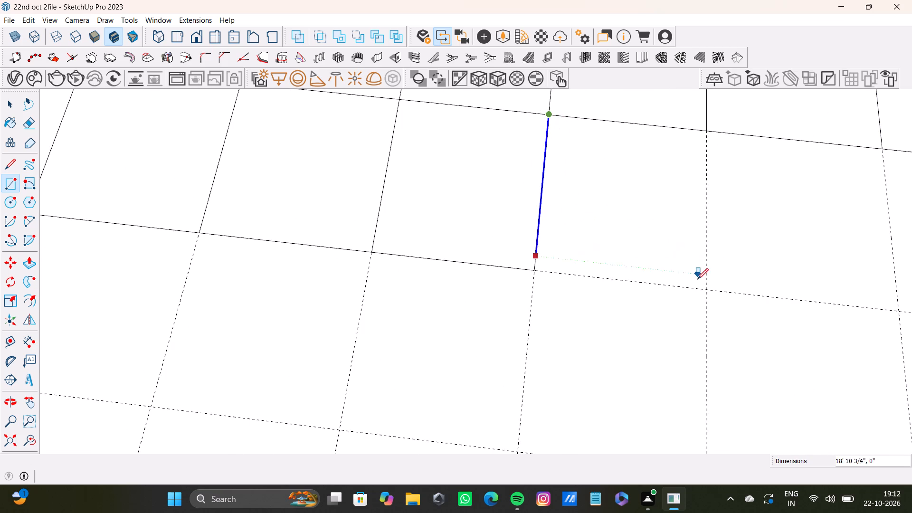
pyautogui.click(705, 290)
pyautogui.scroll(-4, 702, 287)
pyautogui.keyDown('shift'); pyautogui.moveTo(685, 279); pyautogui.dragTo(528, 262, button='middle'); pyautogui.keyUp('shift')
pyautogui.scroll(3, 564, 183)
pyautogui.click(561, 153)
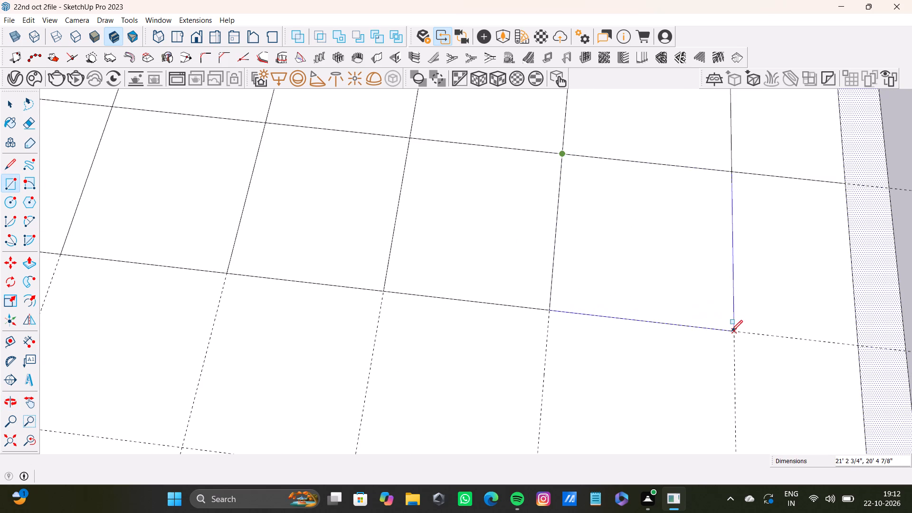
pyautogui.click(732, 332)
pyautogui.click(730, 170)
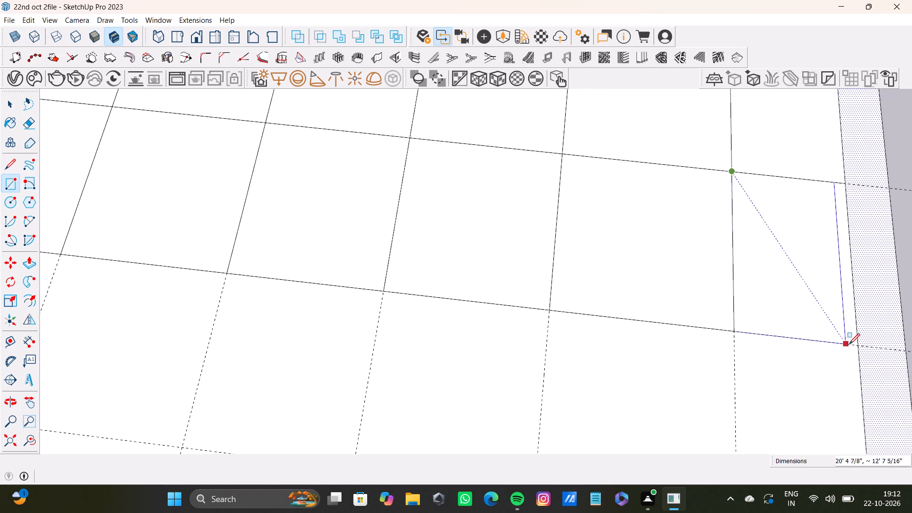
pyautogui.click(856, 346)
# Draw rectangles about 19' 10" deep in the first three cells of the fifth grid row, starting at the border's inner edge.
pyautogui.scroll(-8, 740, 289)
pyautogui.keyDown('shift'); pyautogui.moveTo(350, 193); pyautogui.dragTo(553, 219, button='middle'); pyautogui.keyUp('shift')
pyautogui.scroll(3, 85, 328)
pyautogui.scroll(-3, 85, 323)
pyautogui.keyDown('shift'); pyautogui.moveTo(86, 319); pyautogui.dragTo(339, 279, button='middle'); pyautogui.keyUp('shift')
pyautogui.scroll(5, 121, 219)
pyautogui.click(228, 158)
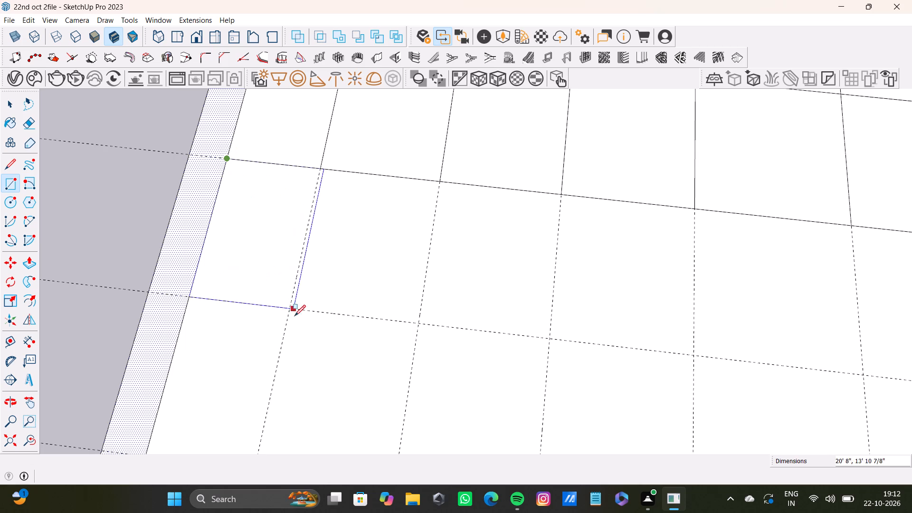
pyautogui.click(290, 310)
pyautogui.click(321, 165)
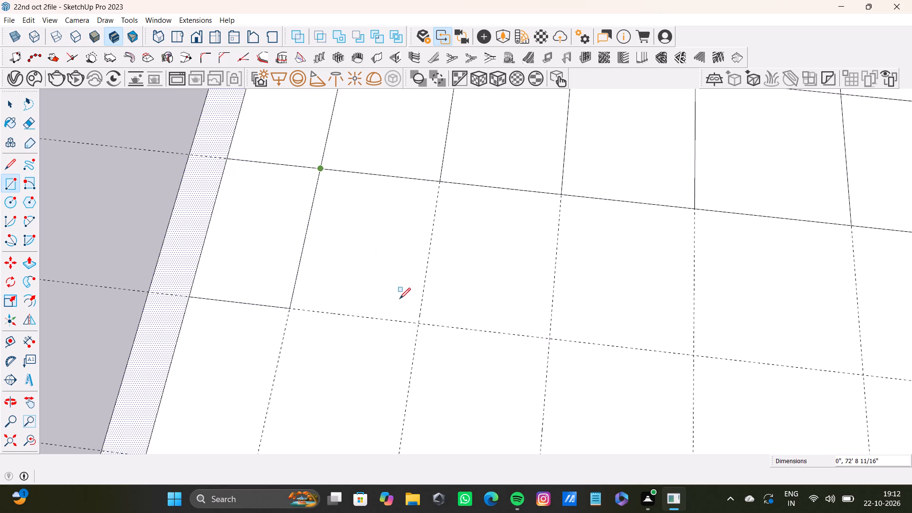
pyautogui.click(418, 324)
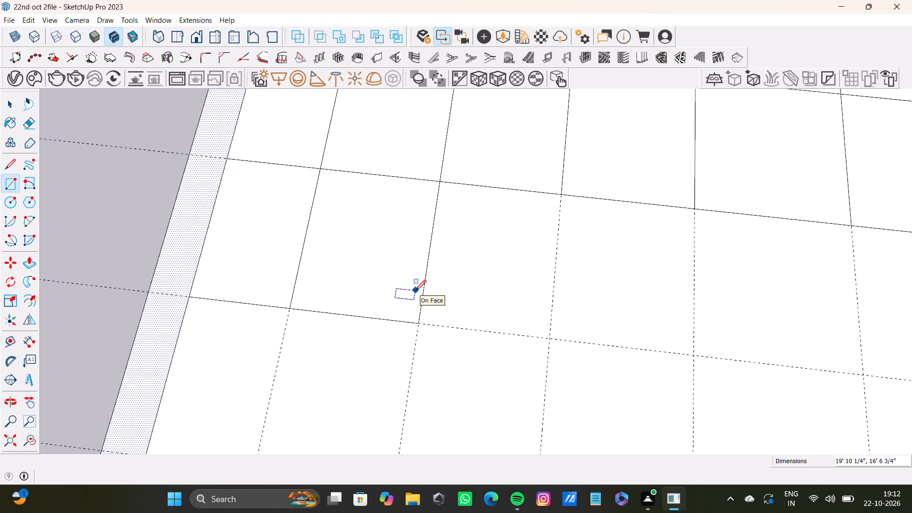
pyautogui.click(440, 182)
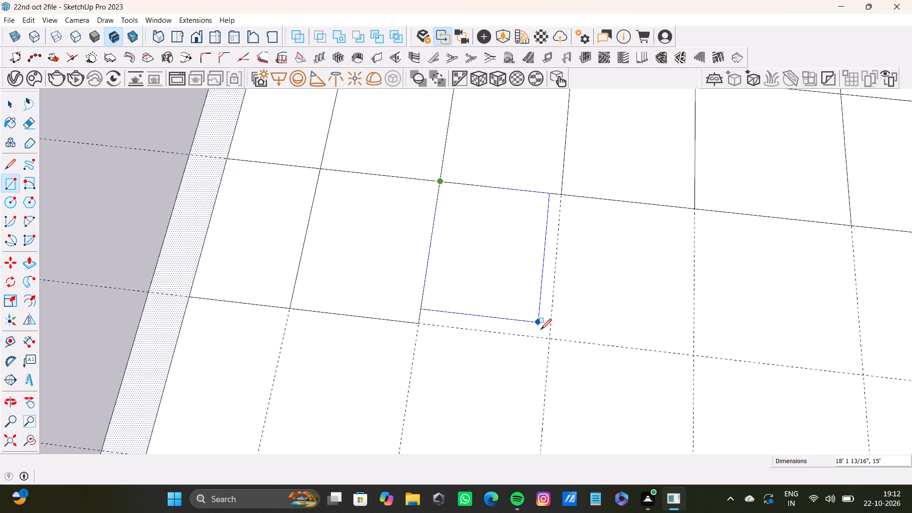
pyautogui.click(549, 339)
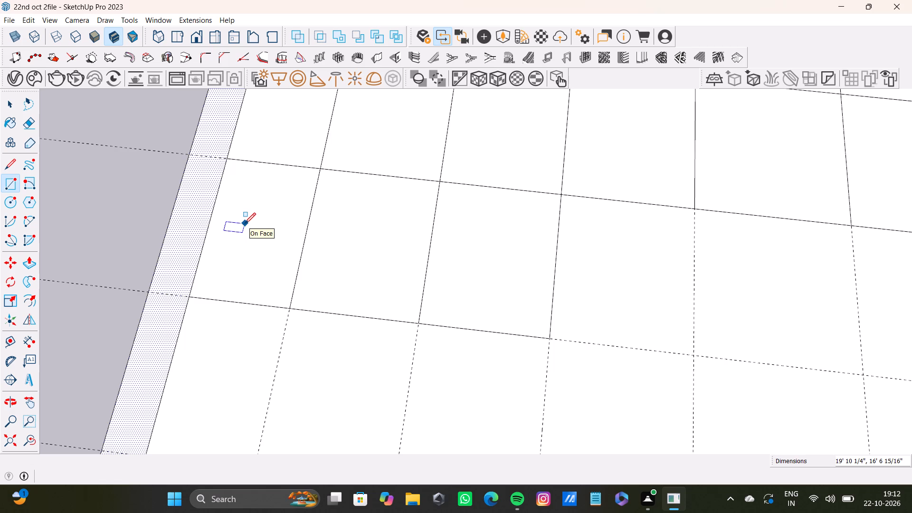
# Continue the fifth row with rectangles about 19' 10" deep in its fourth to seventh cells, matching the guide intersections.
pyautogui.scroll(-6, 175, 190)
pyautogui.keyDown('shift'); pyautogui.moveTo(294, 235); pyautogui.dragTo(203, 235, button='middle'); pyautogui.keyUp('shift')
pyautogui.scroll(6, 365, 228)
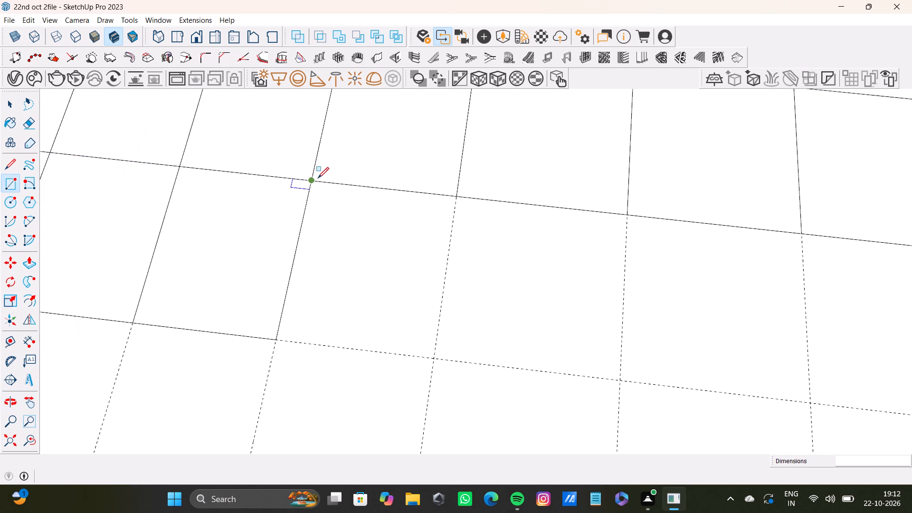
pyautogui.click(316, 178)
pyautogui.click(432, 359)
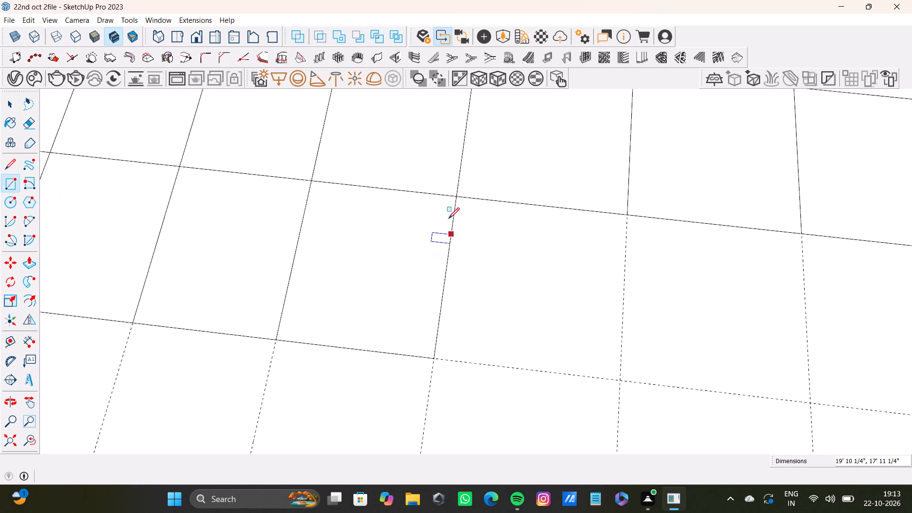
pyautogui.click(456, 194)
pyautogui.click(619, 380)
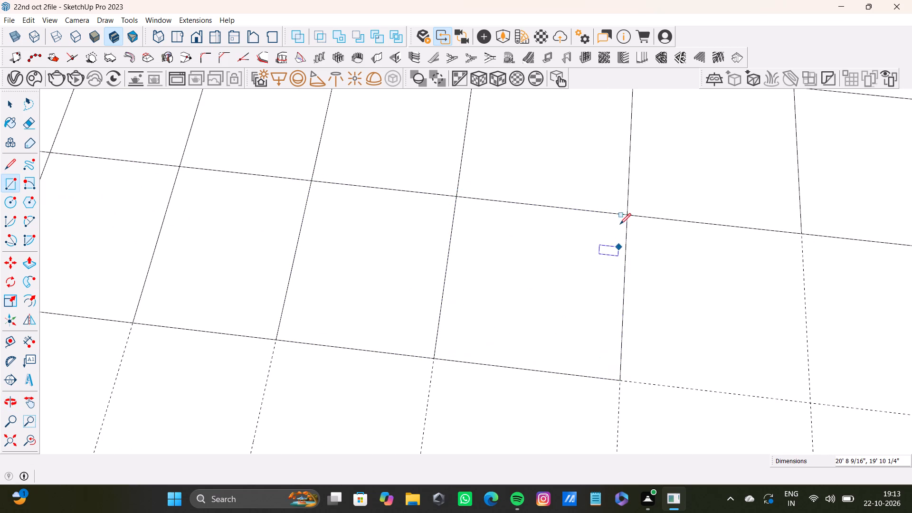
pyautogui.click(624, 217)
pyautogui.moveTo(749, 358); pyautogui.dragTo(574, 285, button='middle')
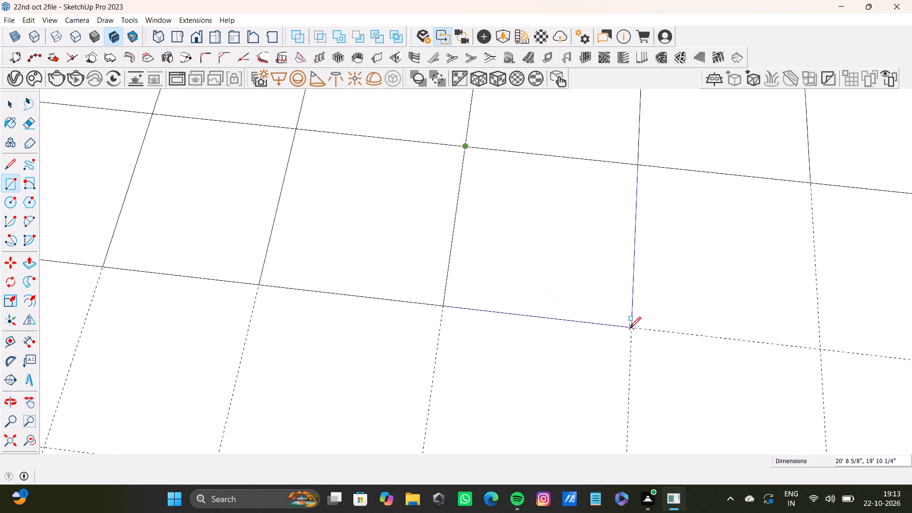
pyautogui.click(630, 328)
pyautogui.click(641, 167)
pyautogui.keyDown('shift'); pyautogui.moveTo(735, 254); pyautogui.dragTo(630, 235, button='middle'); pyautogui.keyUp('shift')
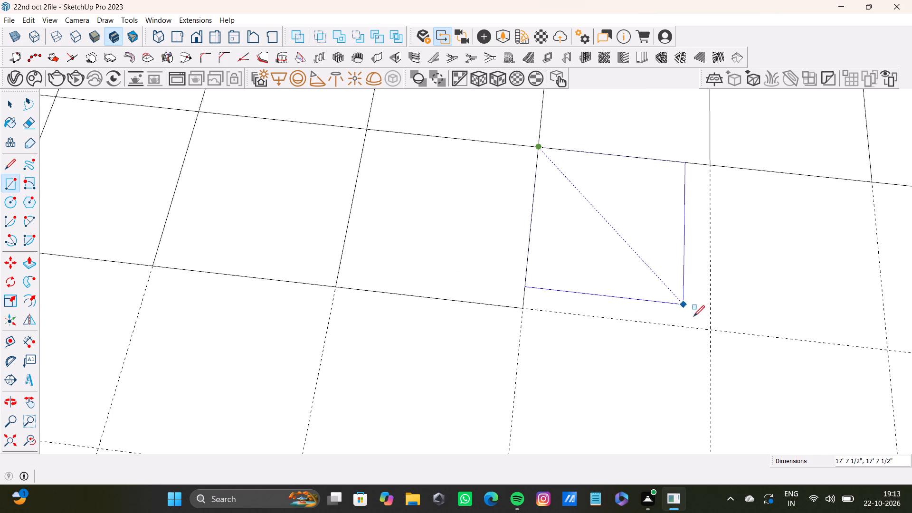
pyautogui.click(709, 330)
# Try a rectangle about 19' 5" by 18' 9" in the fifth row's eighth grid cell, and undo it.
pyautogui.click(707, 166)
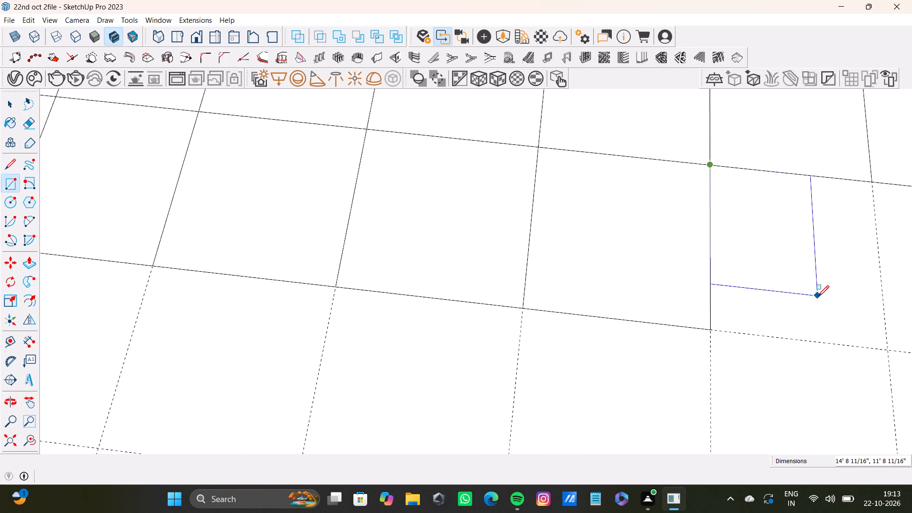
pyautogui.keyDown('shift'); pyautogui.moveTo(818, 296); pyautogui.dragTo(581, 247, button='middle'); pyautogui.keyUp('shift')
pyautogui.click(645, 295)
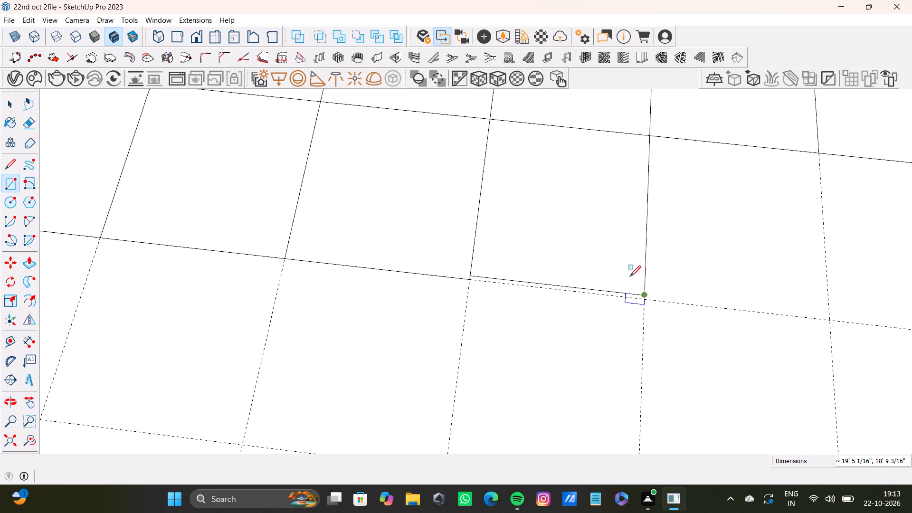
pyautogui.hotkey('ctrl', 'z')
# Finish the fifth row with rectangles about 19' 10" deep in its last four grid cells, up to the border's inner edge.
pyautogui.click(490, 120)
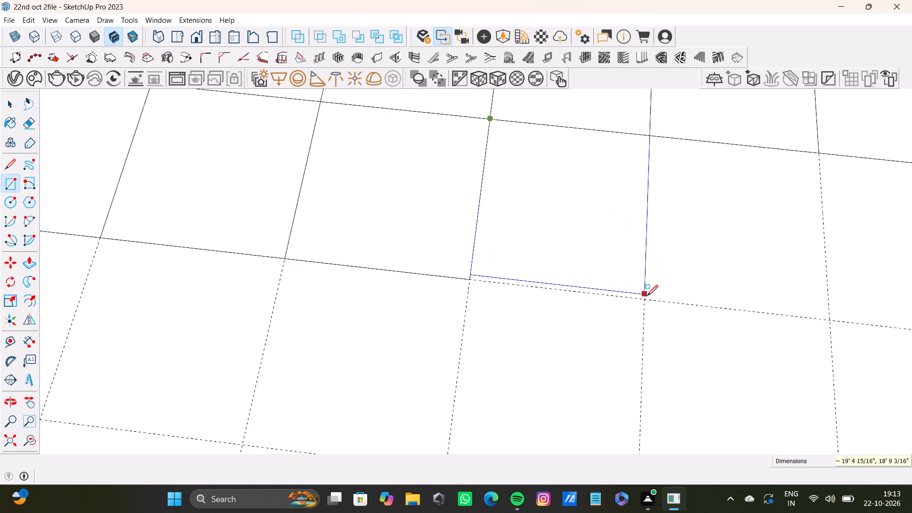
pyautogui.click(647, 297)
pyautogui.click(650, 138)
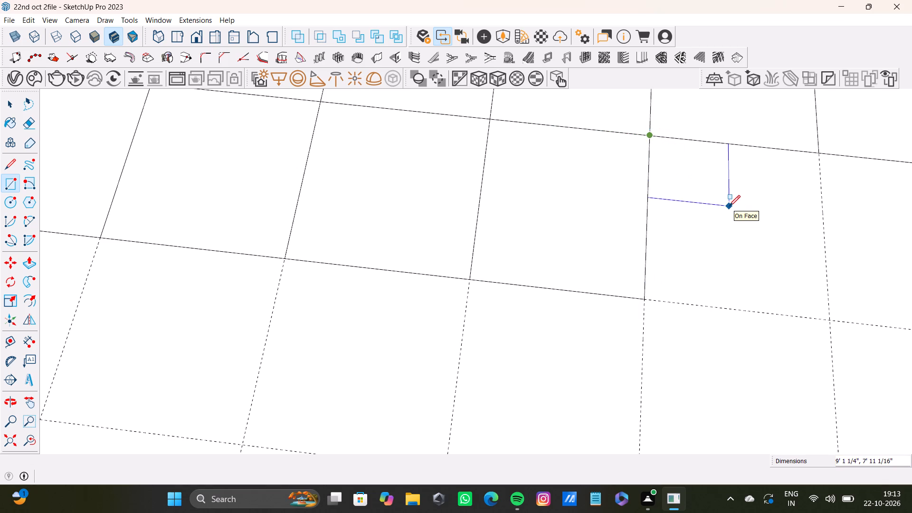
pyautogui.keyDown('shift'); pyautogui.moveTo(717, 206); pyautogui.dragTo(477, 199, button='middle'); pyautogui.keyUp('shift')
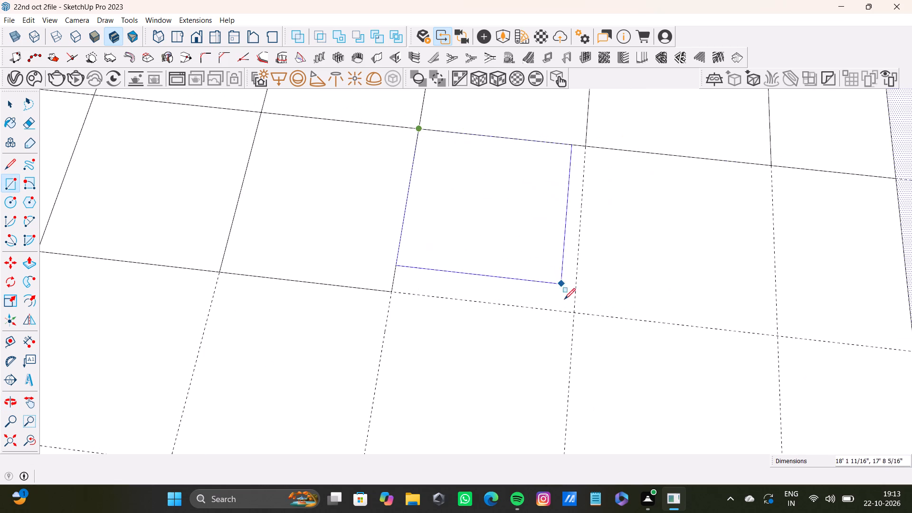
pyautogui.click(574, 313)
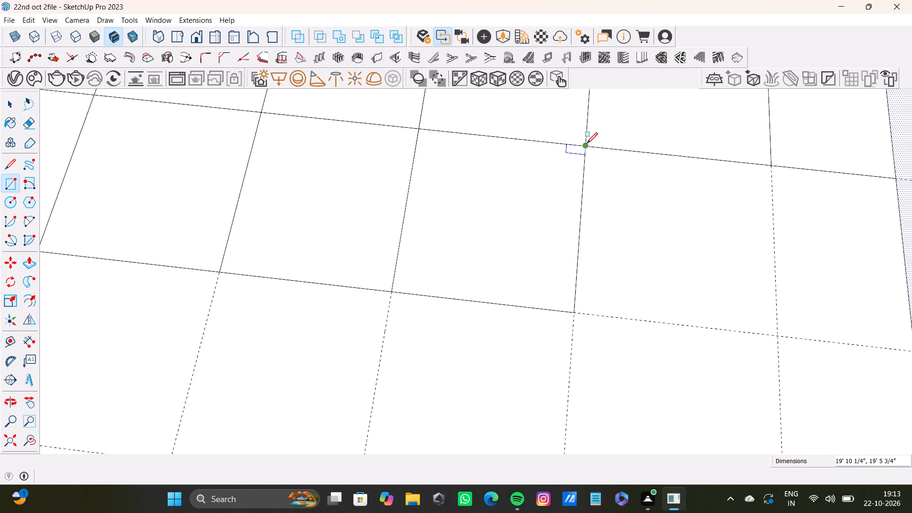
pyautogui.click(587, 143)
pyautogui.click(776, 334)
pyautogui.moveTo(776, 328); pyautogui.dragTo(624, 291, button='middle')
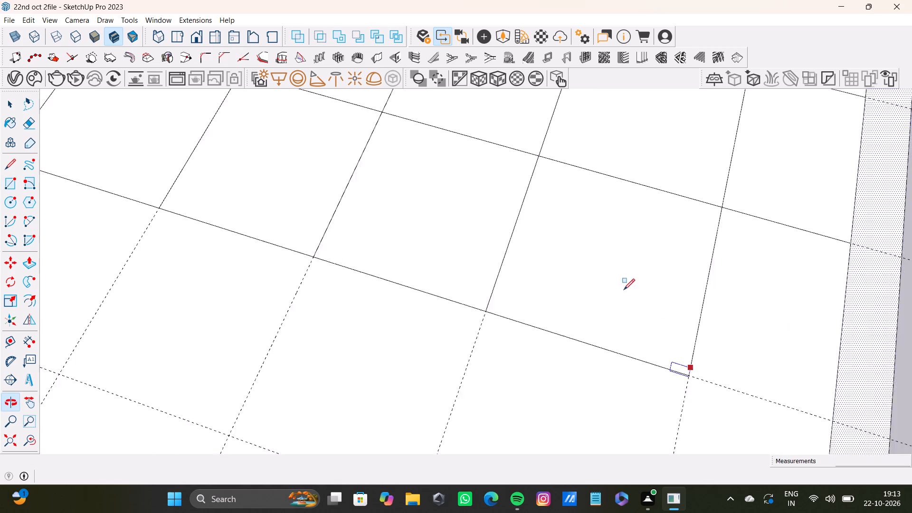
pyautogui.keyDown('shift'); pyautogui.click(700, 204); pyautogui.keyUp('shift')
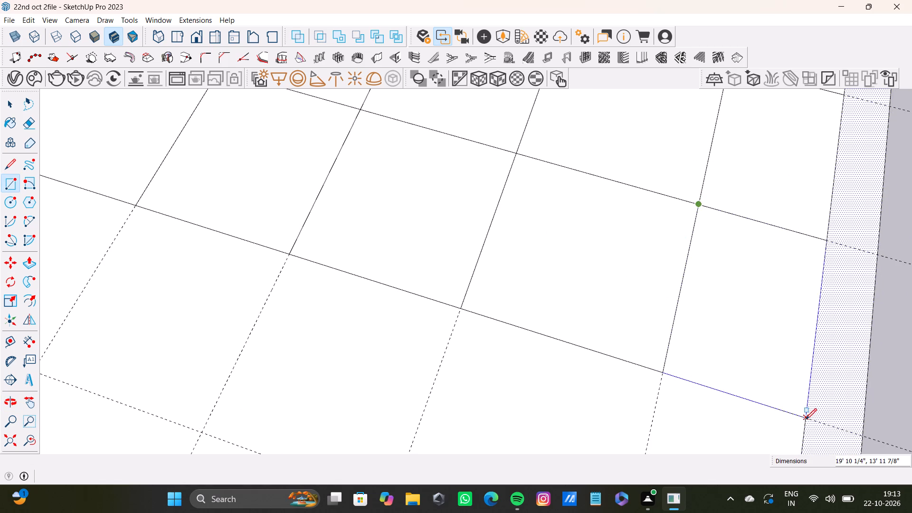
pyautogui.click(806, 418)
# Draw rectangles about 19' 7" deep in the first three cells of the sixth grid row, starting at the border's inner edge.
pyautogui.scroll(-11, 667, 334)
pyautogui.keyDown('shift'); pyautogui.moveTo(459, 301); pyautogui.dragTo(666, 315, button='middle'); pyautogui.keyUp('shift')
pyautogui.keyDown('shift'); pyautogui.scroll(8, 288, 183); pyautogui.keyUp('shift')
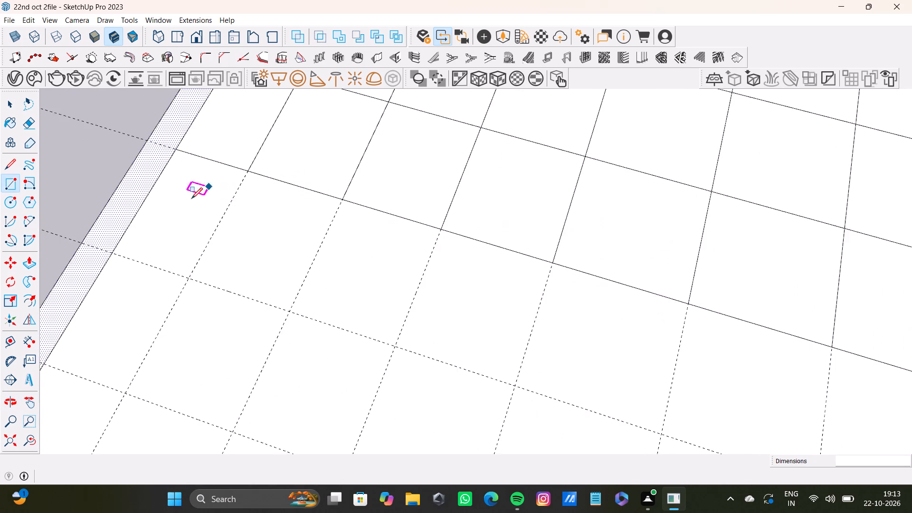
pyautogui.keyDown('shift'); pyautogui.scroll(1, 191, 199); pyautogui.keyUp('shift')
pyautogui.click(171, 143)
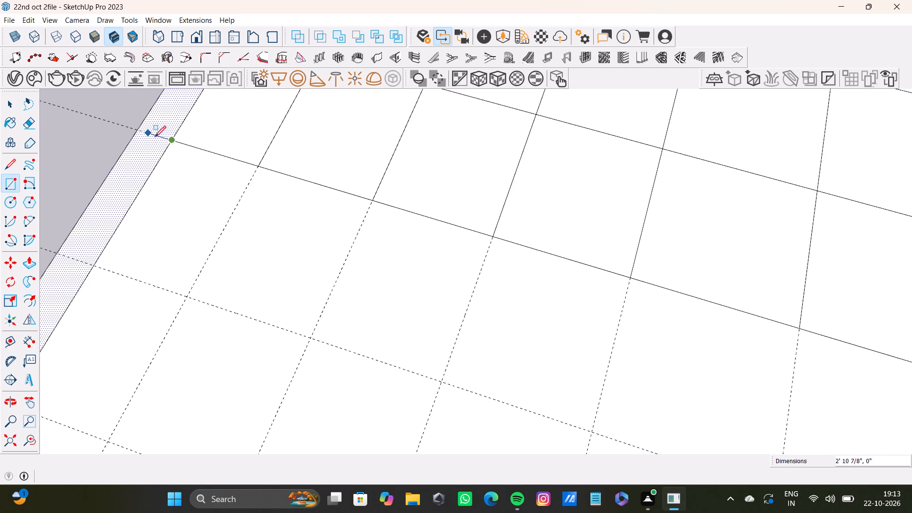
pyautogui.click(170, 141)
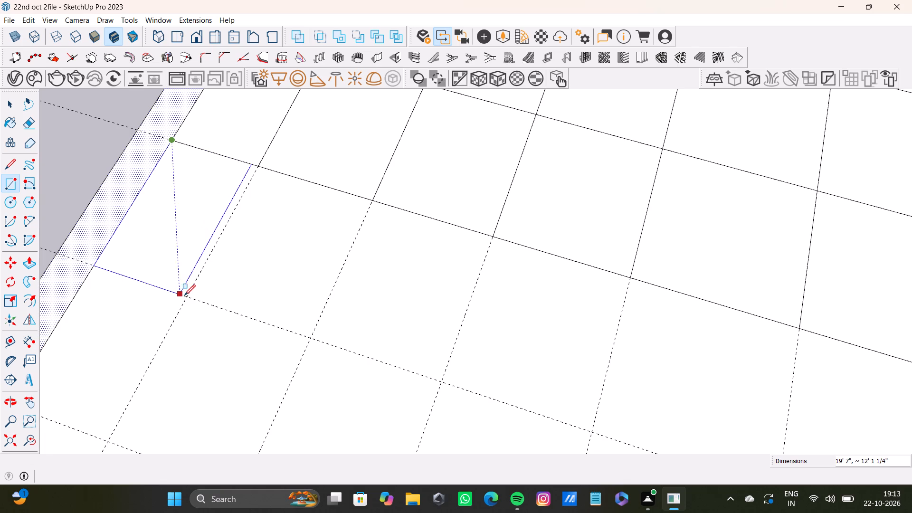
pyautogui.click(186, 294)
pyautogui.click(262, 164)
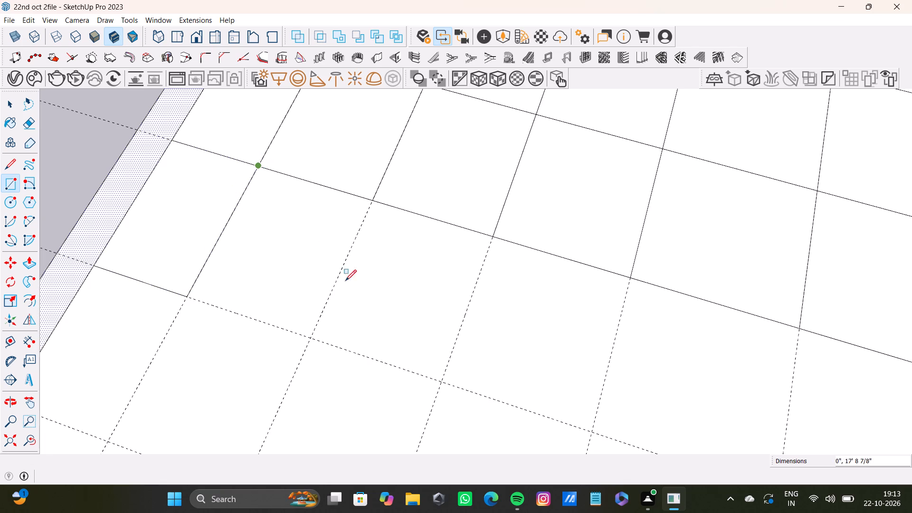
pyautogui.click(310, 337)
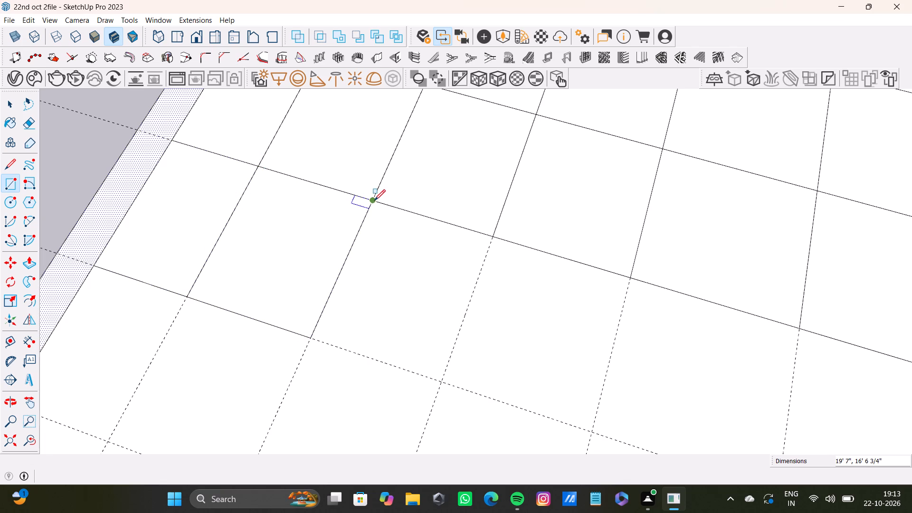
pyautogui.click(374, 200)
pyautogui.click(440, 380)
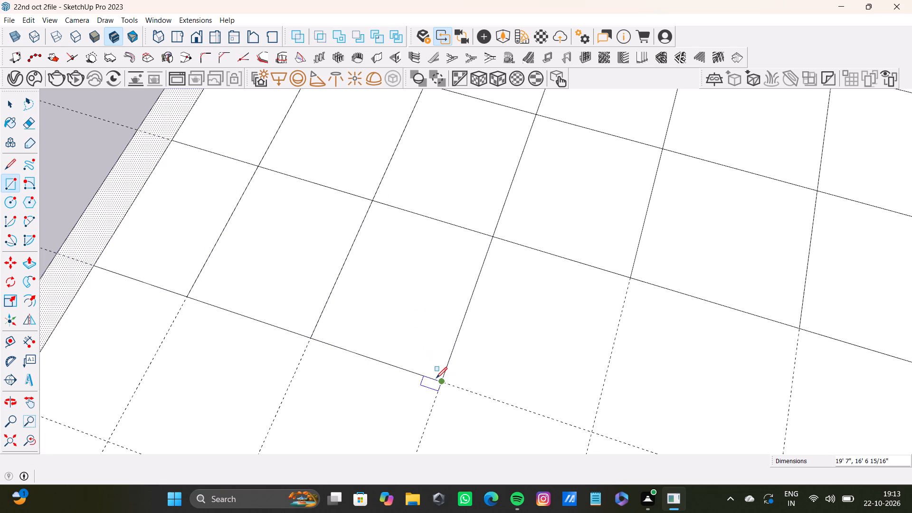
# Continue the sixth row with rectangles about 19' 7" deep in its fourth to seventh cells, matching the guide intersections.
pyautogui.scroll(-4, 422, 372)
pyautogui.keyDown('shift'); pyautogui.moveTo(406, 343); pyautogui.dragTo(333, 310, button='middle'); pyautogui.keyUp('shift')
pyautogui.keyDown('shift'); pyautogui.scroll(6, 400, 267); pyautogui.keyUp('shift')
pyautogui.click(402, 229)
pyautogui.scroll(-4, 446, 337)
pyautogui.keyDown('shift'); pyautogui.moveTo(452, 370); pyautogui.dragTo(374, 234, button='middle'); pyautogui.keyUp('shift')
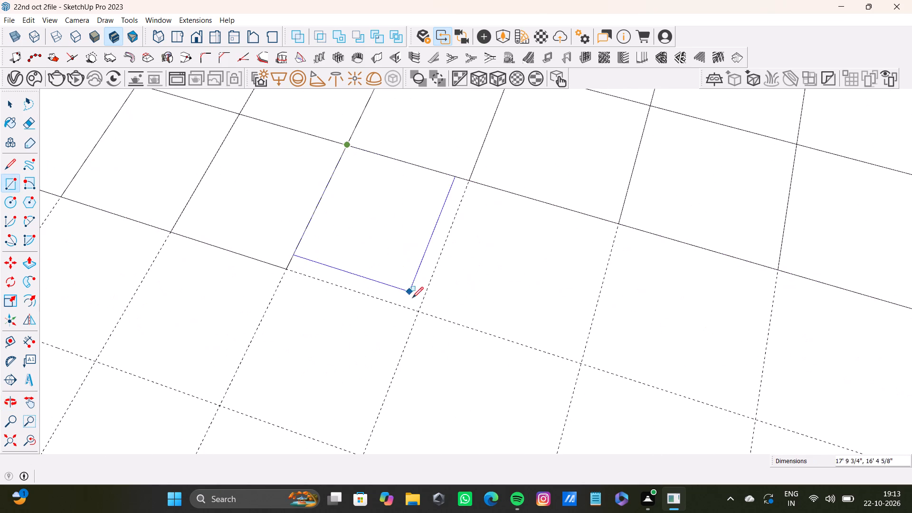
pyautogui.click(418, 313)
pyautogui.click(468, 181)
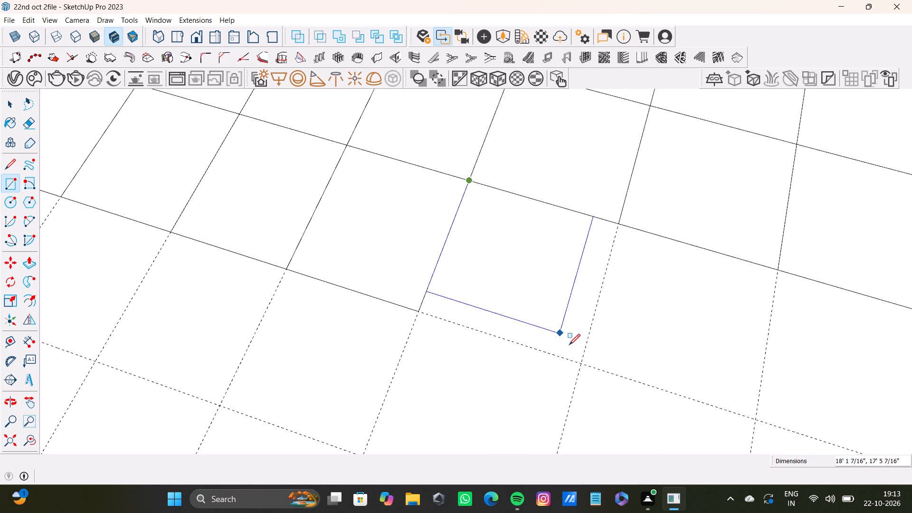
pyautogui.click(581, 364)
pyautogui.keyDown('shift'); pyautogui.moveTo(580, 352); pyautogui.dragTo(319, 236, button='middle'); pyautogui.keyUp('shift')
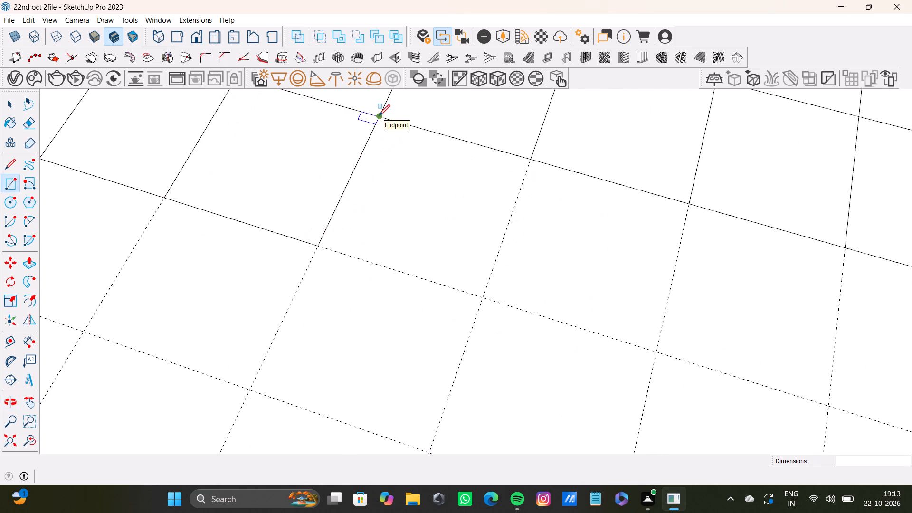
pyautogui.click(379, 115)
pyautogui.click(483, 297)
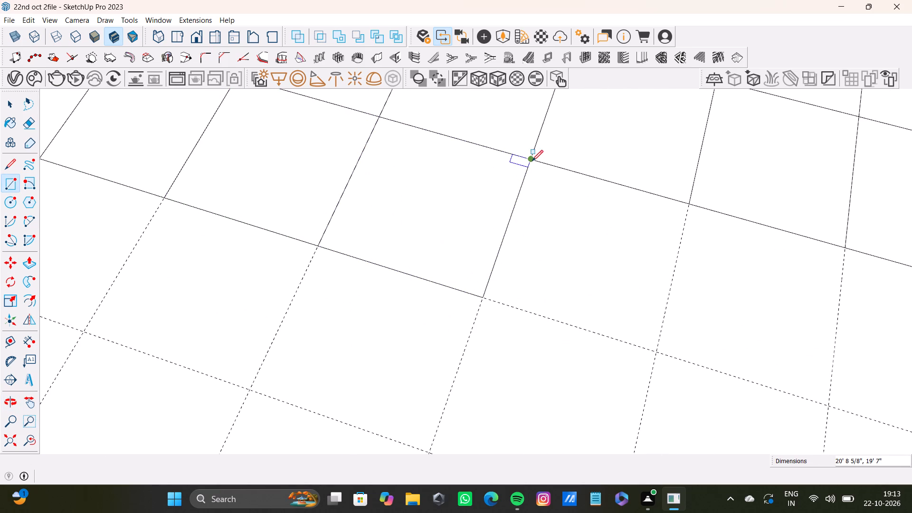
pyautogui.click(532, 161)
pyautogui.click(655, 354)
# Finish the sixth row with rectangles about 19' 7" deep in its last four grid cells, up to the border's inner edge.
pyautogui.keyDown('shift'); pyautogui.moveTo(655, 351); pyautogui.dragTo(288, 202, button='middle'); pyautogui.keyUp('shift')
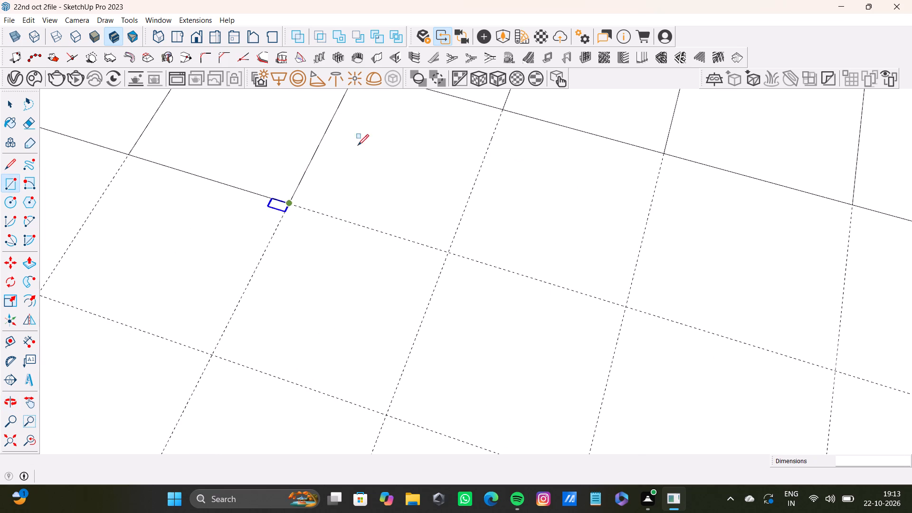
pyautogui.keyDown('shift'); pyautogui.moveTo(368, 156); pyautogui.dragTo(338, 236, button='middle'); pyautogui.keyUp('shift')
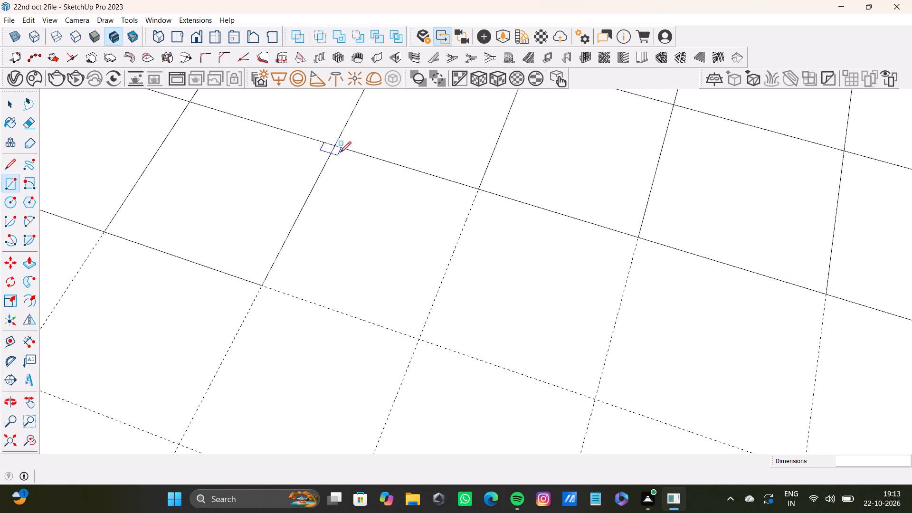
pyautogui.click(336, 146)
pyautogui.click(419, 339)
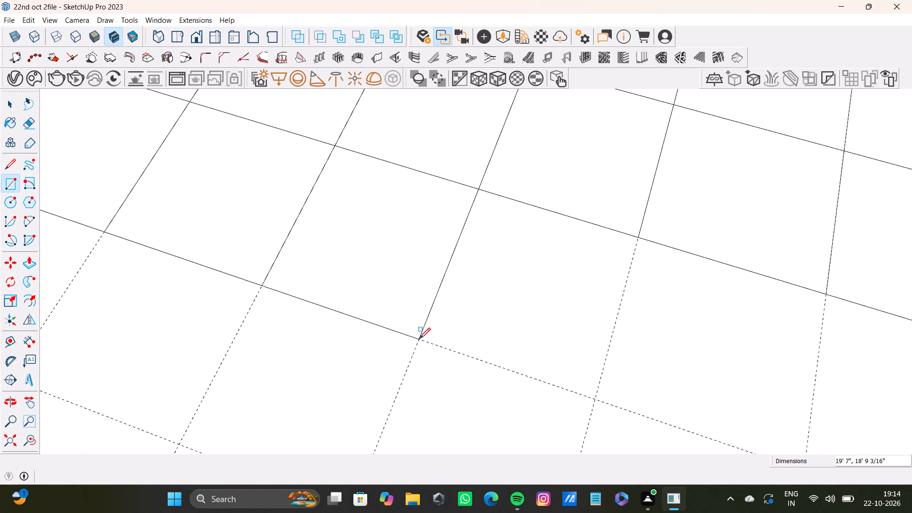
pyautogui.click(477, 191)
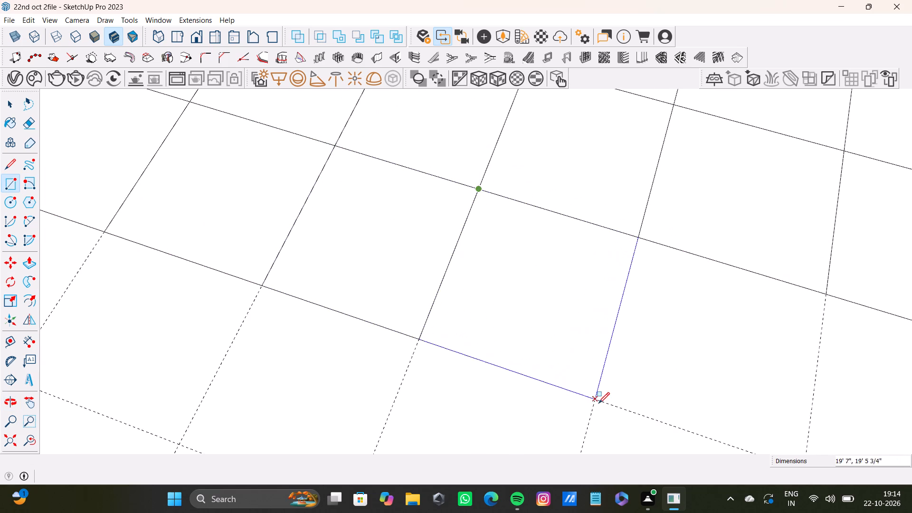
pyautogui.click(596, 400)
pyautogui.keyDown('shift'); pyautogui.moveTo(595, 381); pyautogui.dragTo(419, 306, button='middle'); pyautogui.keyUp('shift')
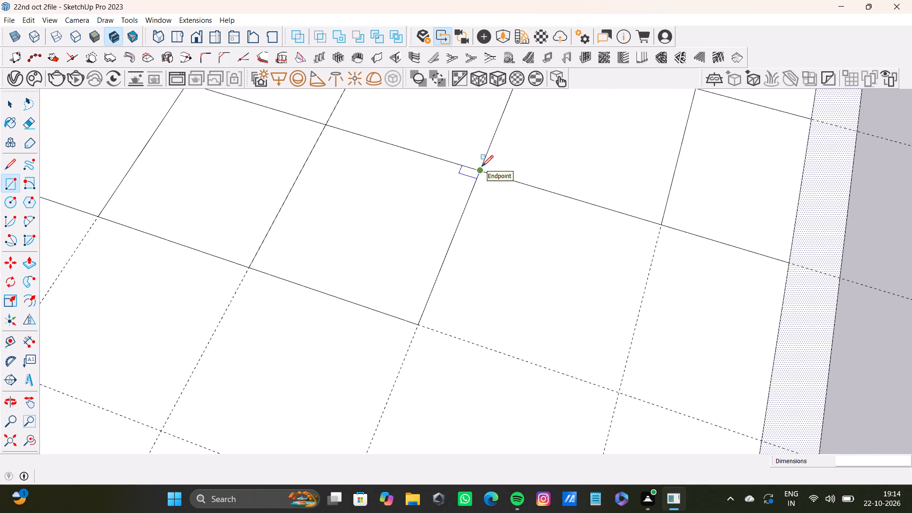
pyautogui.click(482, 166)
pyautogui.click(619, 392)
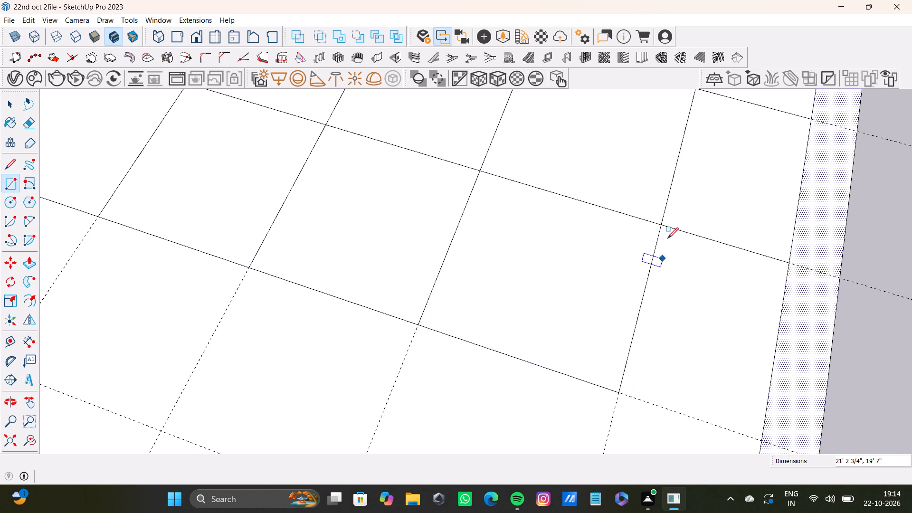
pyautogui.click(661, 227)
pyautogui.click(760, 441)
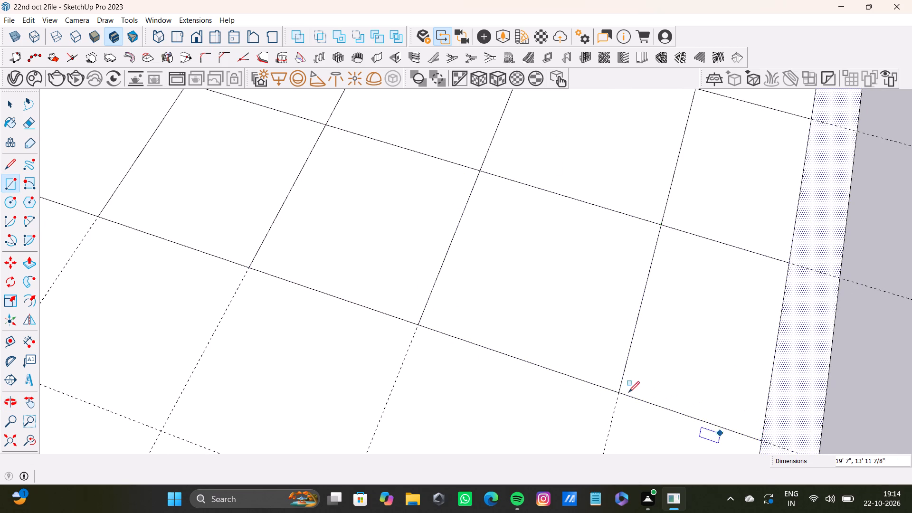
# Draw rectangles about 18' deep in the first three cells of the seventh grid row, starting at the border's inner edge.
pyautogui.scroll(-7, 627, 392)
pyautogui.keyDown('shift'); pyautogui.moveTo(548, 365); pyautogui.dragTo(700, 314, button='middle'); pyautogui.keyUp('shift')
pyautogui.keyDown('shift'); pyautogui.scroll(-5, 314, 266); pyautogui.keyUp('shift')
pyautogui.keyDown('shift'); pyautogui.moveTo(312, 268); pyautogui.dragTo(537, 323, button='middle'); pyautogui.keyUp('shift')
pyautogui.scroll(7, 296, 240)
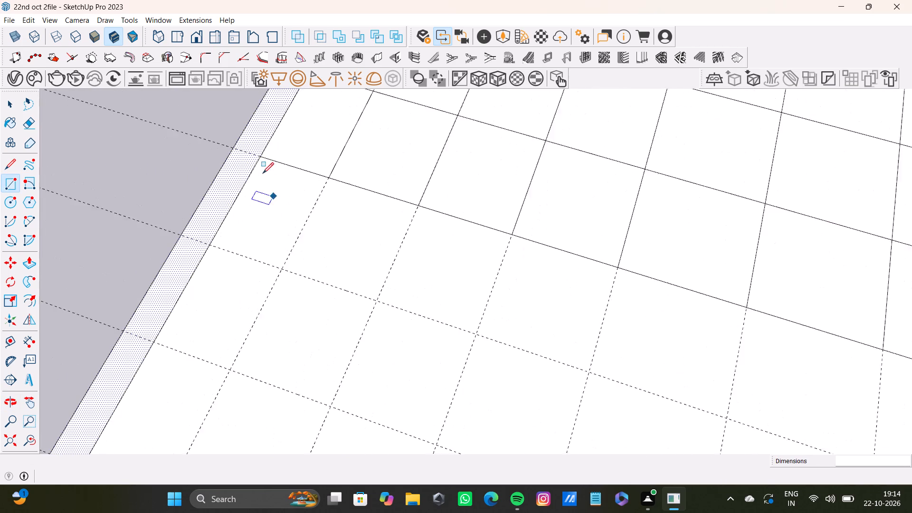
pyautogui.scroll(3, 263, 173)
pyautogui.click(260, 154)
pyautogui.click(287, 304)
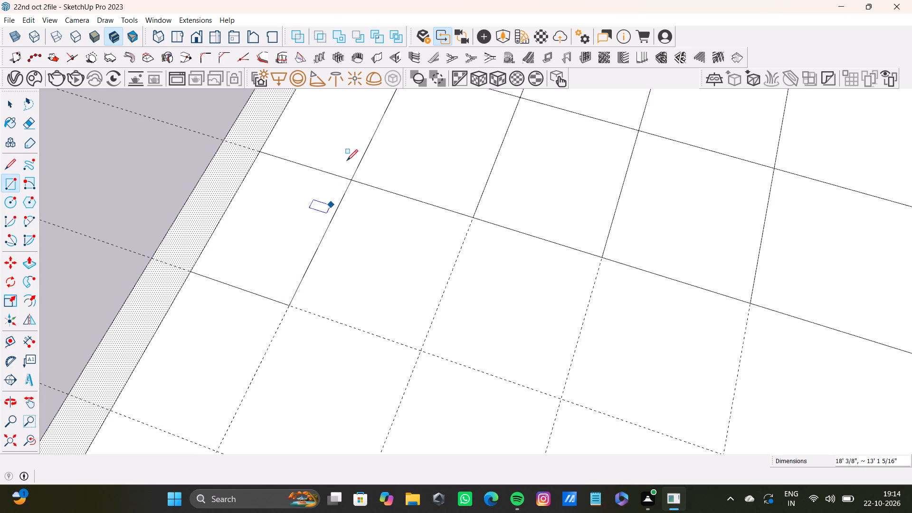
pyautogui.click(349, 181)
pyautogui.click(421, 354)
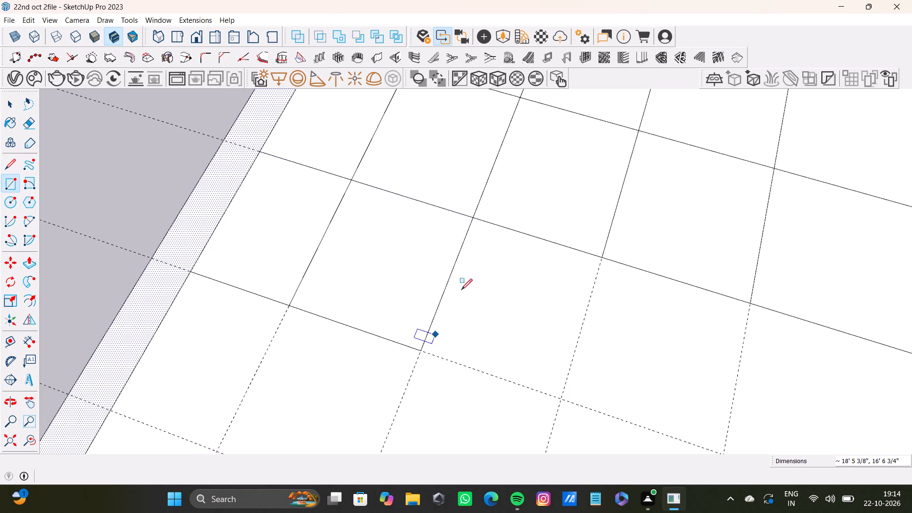
pyautogui.click(475, 219)
pyautogui.click(563, 401)
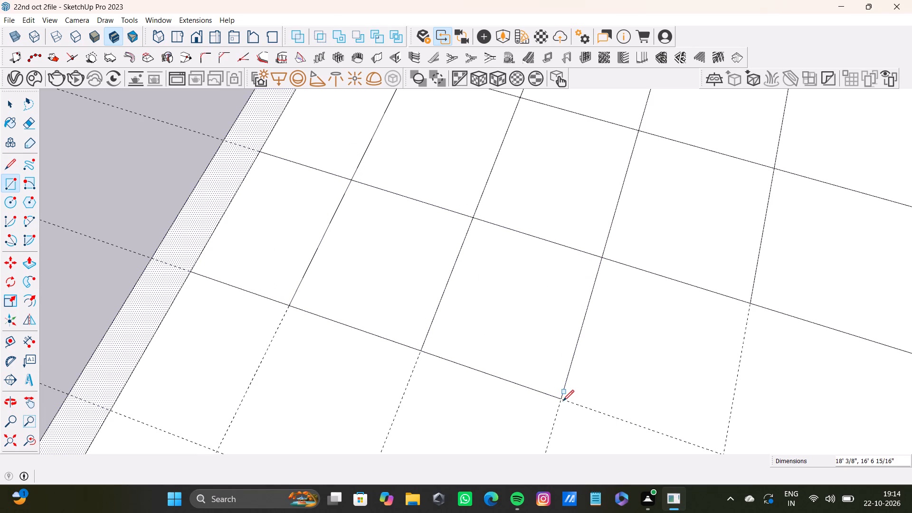
# Continue the seventh row with rectangles about 18' deep in its fourth to seventh cells, matching the guide intersections.
pyautogui.moveTo(567, 382); pyautogui.dragTo(436, 265, button='middle')
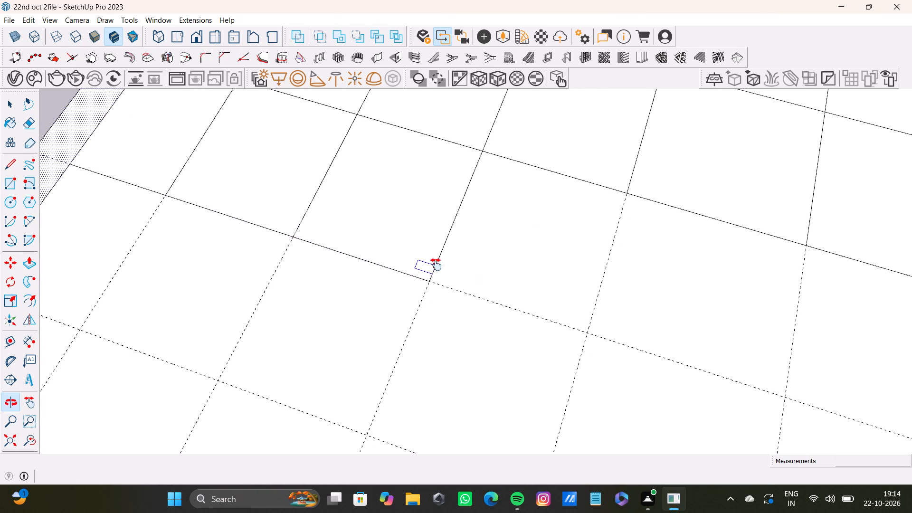
pyautogui.moveTo(436, 265); pyautogui.dragTo(432, 262, button='middle')
pyautogui.click(482, 146)
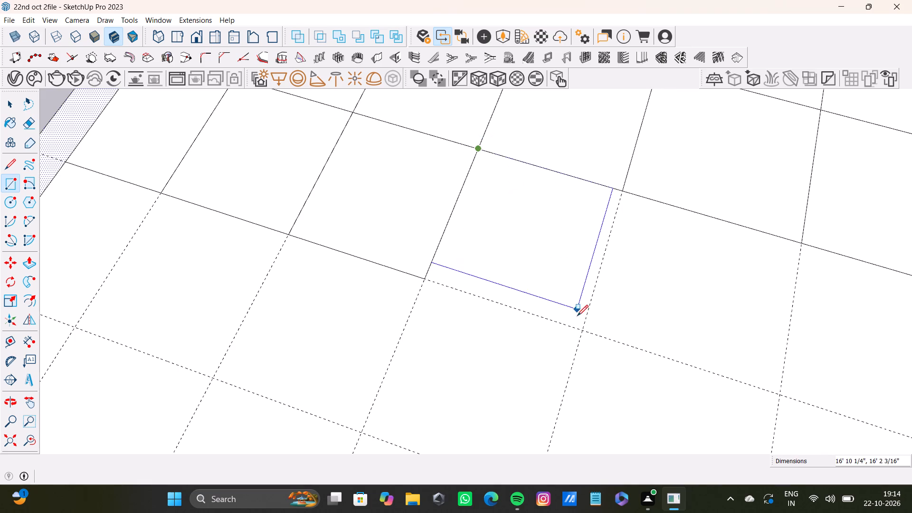
pyautogui.click(582, 327)
pyautogui.click(624, 190)
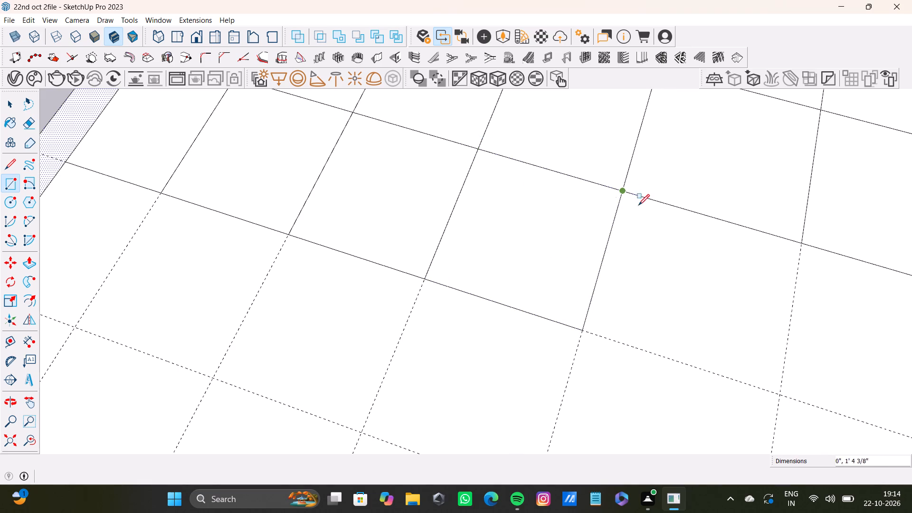
pyautogui.click(777, 394)
pyautogui.keyDown('shift'); pyautogui.moveTo(775, 380); pyautogui.dragTo(495, 312, button='middle'); pyautogui.keyUp('shift')
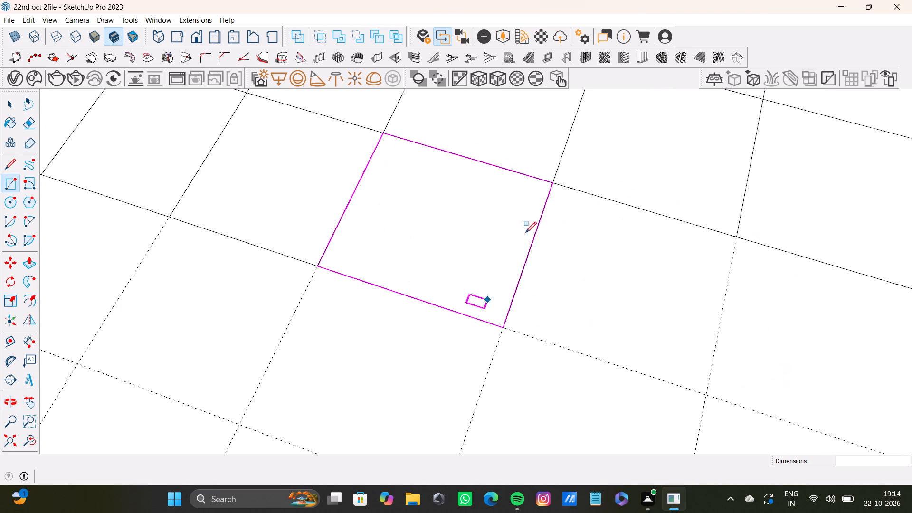
pyautogui.click(552, 185)
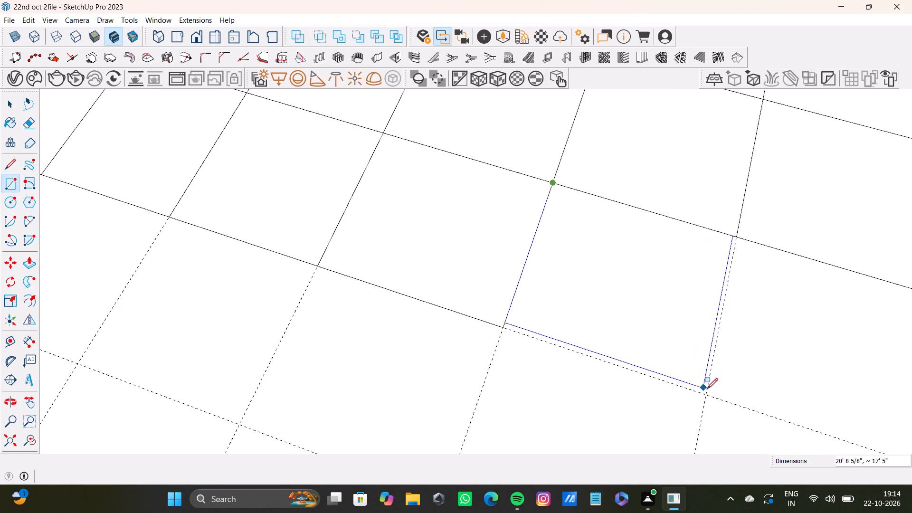
pyautogui.click(707, 394)
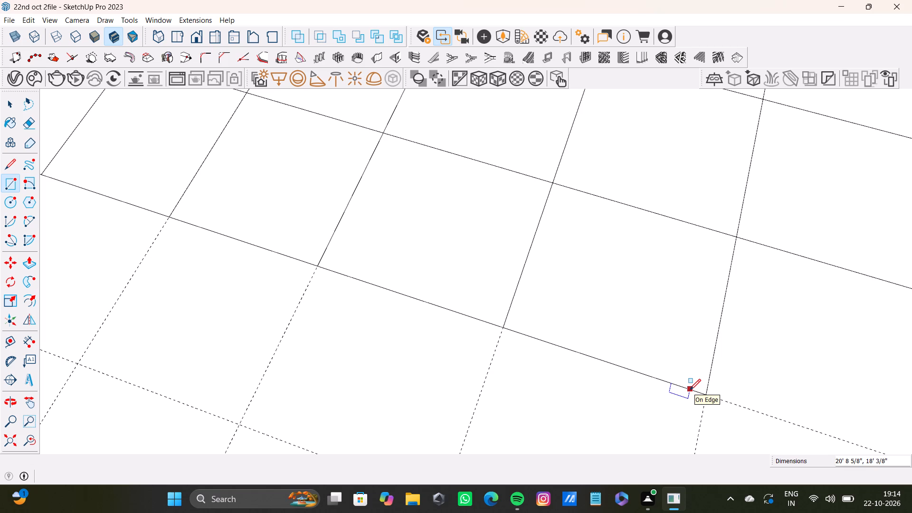
pyautogui.scroll(-2, 662, 374)
pyautogui.keyDown('shift'); pyautogui.moveTo(657, 363); pyautogui.dragTo(440, 262, button='middle'); pyautogui.keyUp('shift')
pyautogui.click(523, 166)
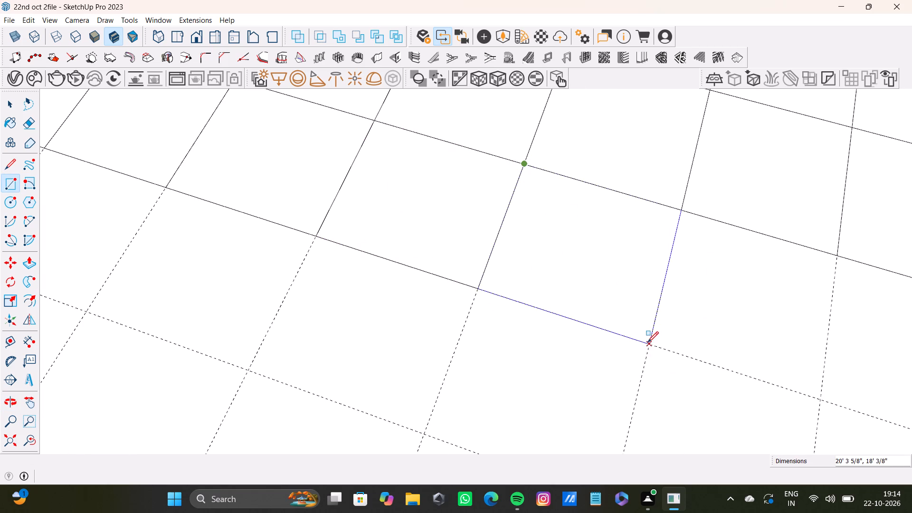
pyautogui.click(647, 342)
# Finish the seventh row with rectangles about 18' deep in its last four grid cells, up to the border's inner edge.
pyautogui.keyDown('shift'); pyautogui.scroll(-3, 597, 307); pyautogui.keyUp('shift')
pyautogui.keyDown('shift'); pyautogui.moveTo(591, 301); pyautogui.dragTo(326, 219, button='middle'); pyautogui.keyUp('shift')
pyautogui.scroll(2, 440, 167)
pyautogui.click(404, 154)
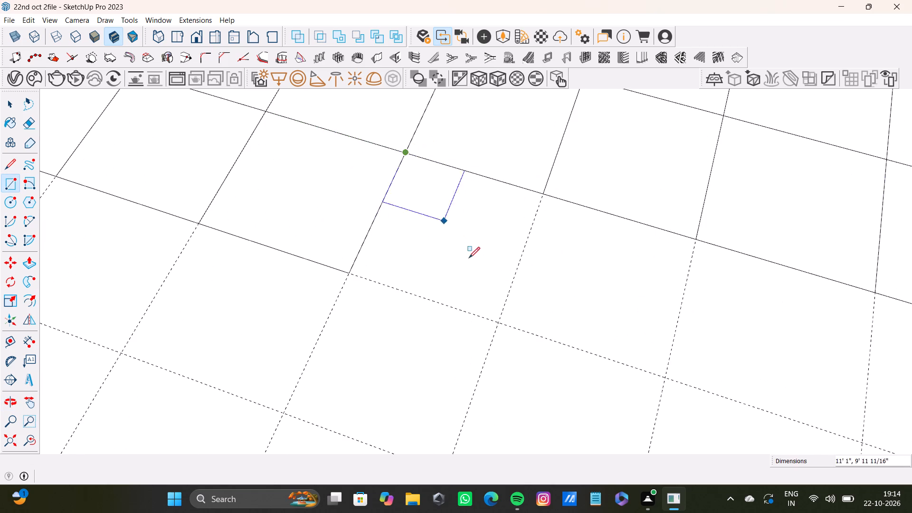
pyautogui.click(500, 320)
pyautogui.click(542, 193)
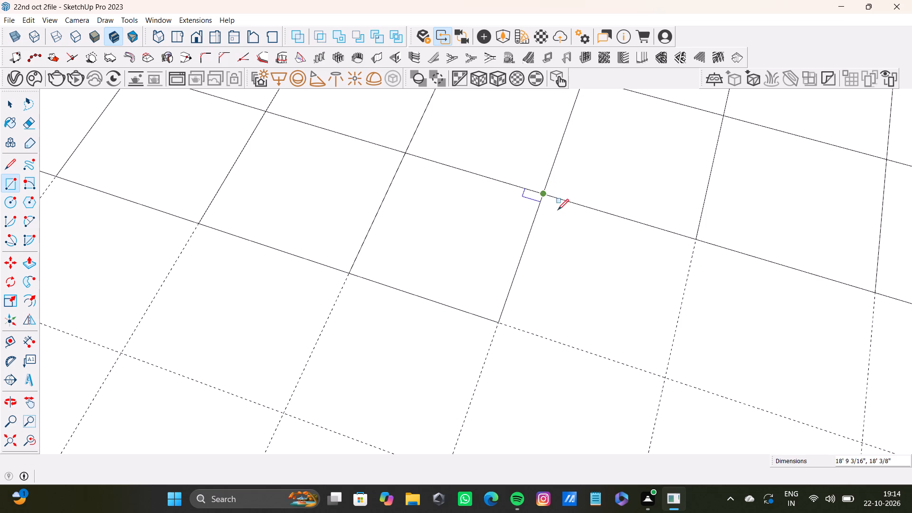
pyautogui.click(668, 377)
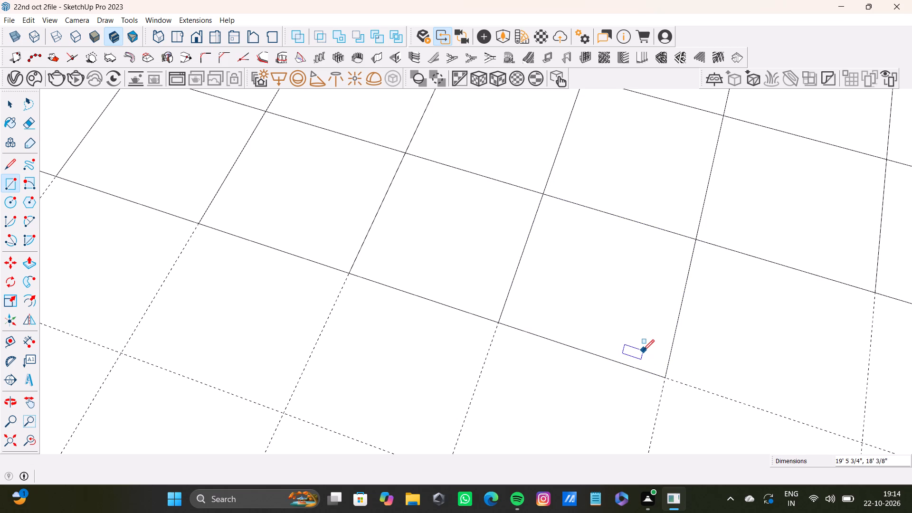
pyautogui.keyDown('shift'); pyautogui.moveTo(643, 351); pyautogui.dragTo(444, 334, button='middle'); pyautogui.keyUp('shift')
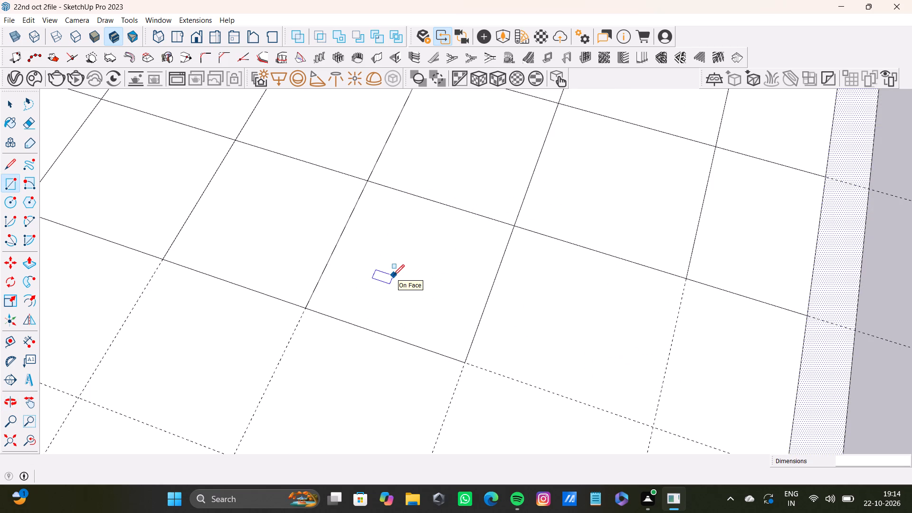
pyautogui.click(515, 221)
pyautogui.click(655, 429)
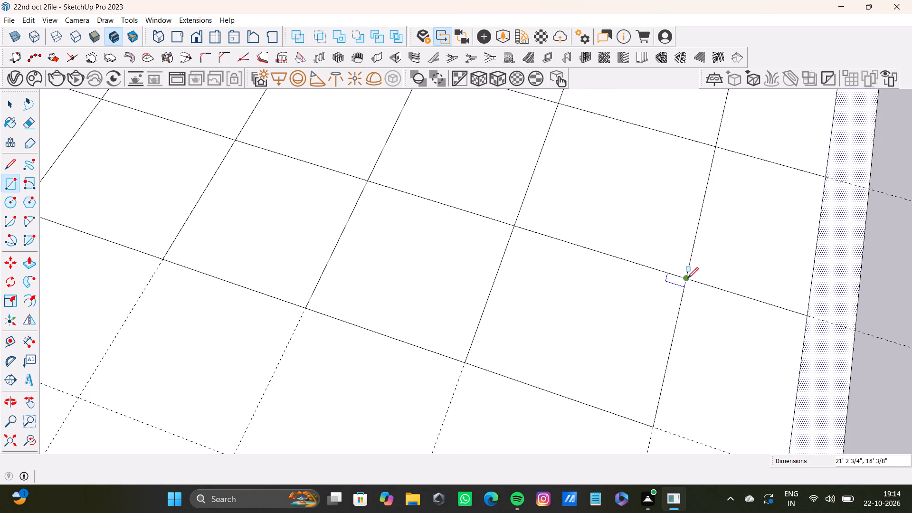
pyautogui.click(687, 278)
pyautogui.moveTo(741, 405); pyautogui.dragTo(659, 313, button='middle')
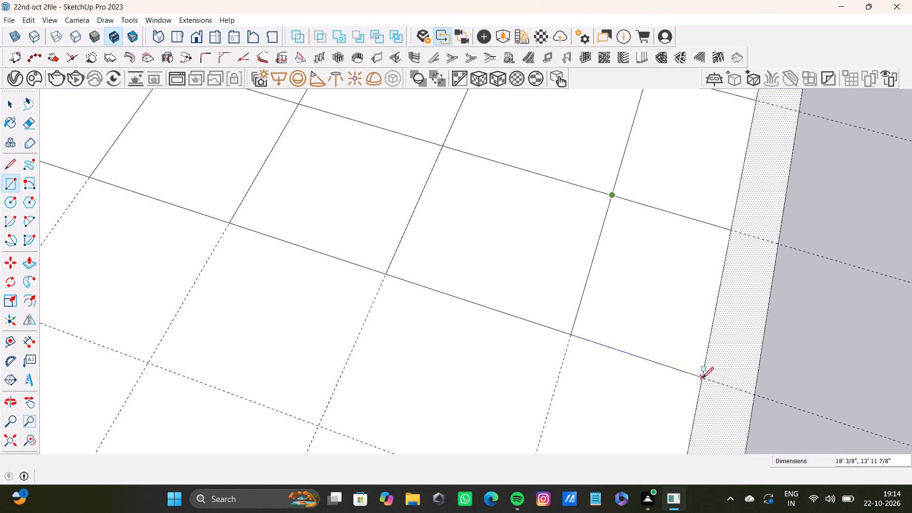
pyautogui.click(703, 378)
# Draw rectangles about 17' 5" deep in the first two cells of the eighth grid row, starting at the border's inner edge.
pyautogui.scroll(-11, 696, 375)
pyautogui.keyDown('shift'); pyautogui.moveTo(457, 347); pyautogui.dragTo(380, 354, button='middle'); pyautogui.keyUp('shift')
pyautogui.keyDown('shift'); pyautogui.scroll(-4, 364, 349); pyautogui.keyUp('shift')
pyautogui.keyDown('shift'); pyautogui.moveTo(356, 349); pyautogui.dragTo(465, 344, button='middle'); pyautogui.keyUp('shift')
pyautogui.scroll(2, 247, 232)
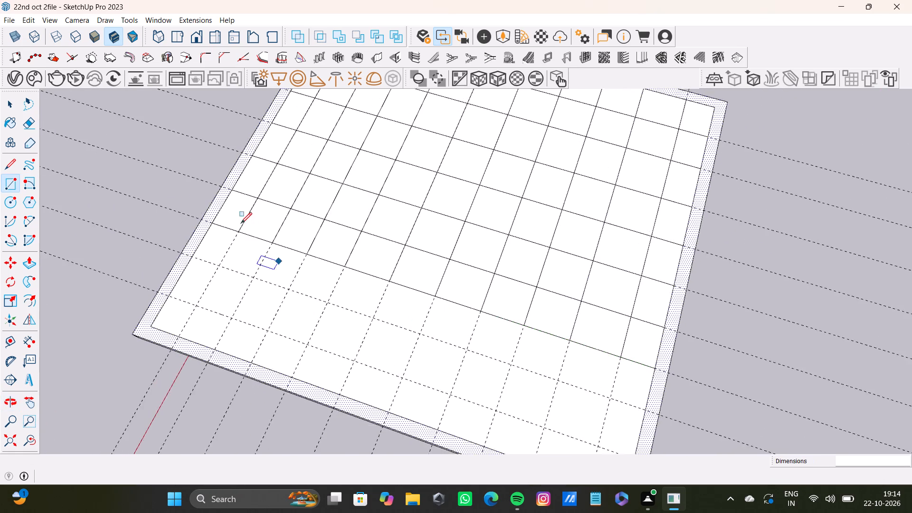
pyautogui.scroll(10, 241, 223)
pyautogui.moveTo(205, 228); pyautogui.dragTo(214, 225, button='middle')
pyautogui.click(213, 228)
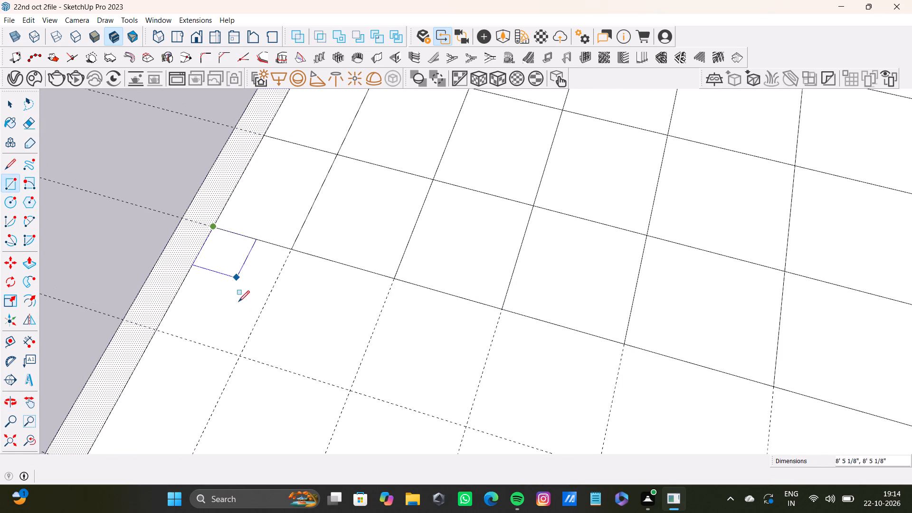
pyautogui.click(238, 357)
pyautogui.click(291, 253)
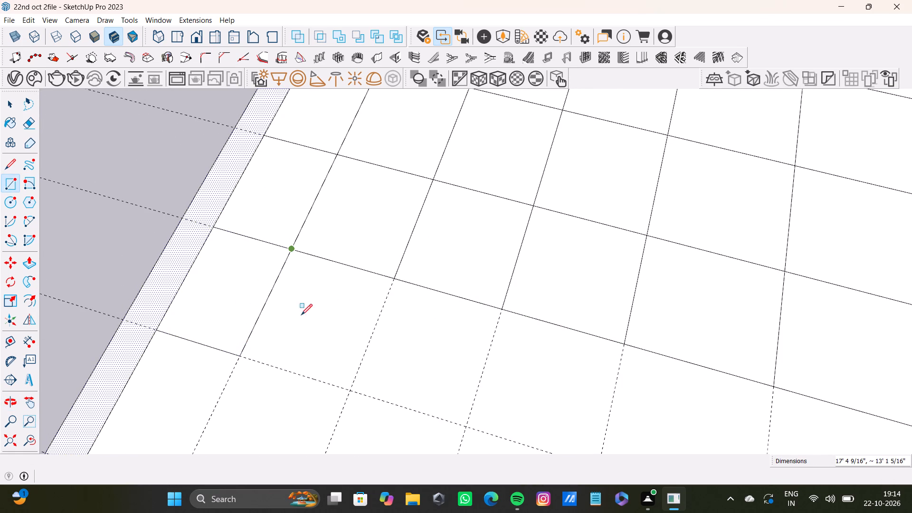
pyautogui.click(350, 390)
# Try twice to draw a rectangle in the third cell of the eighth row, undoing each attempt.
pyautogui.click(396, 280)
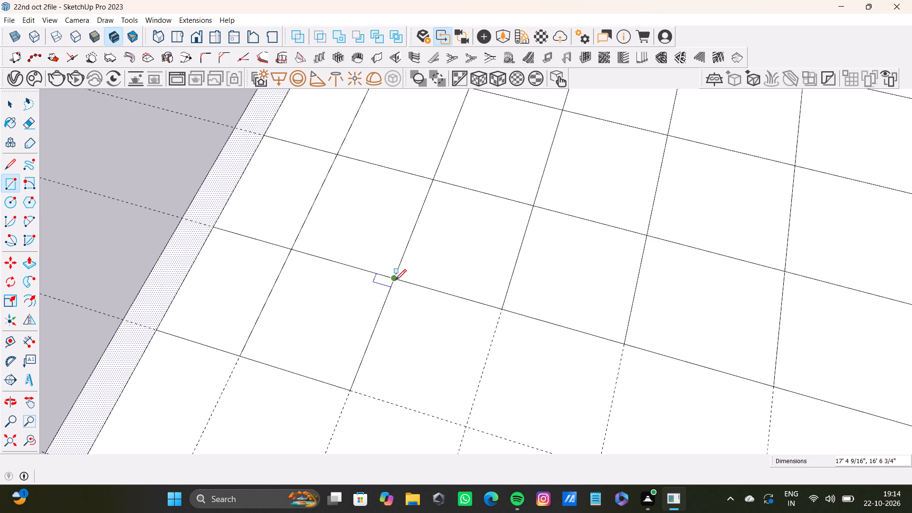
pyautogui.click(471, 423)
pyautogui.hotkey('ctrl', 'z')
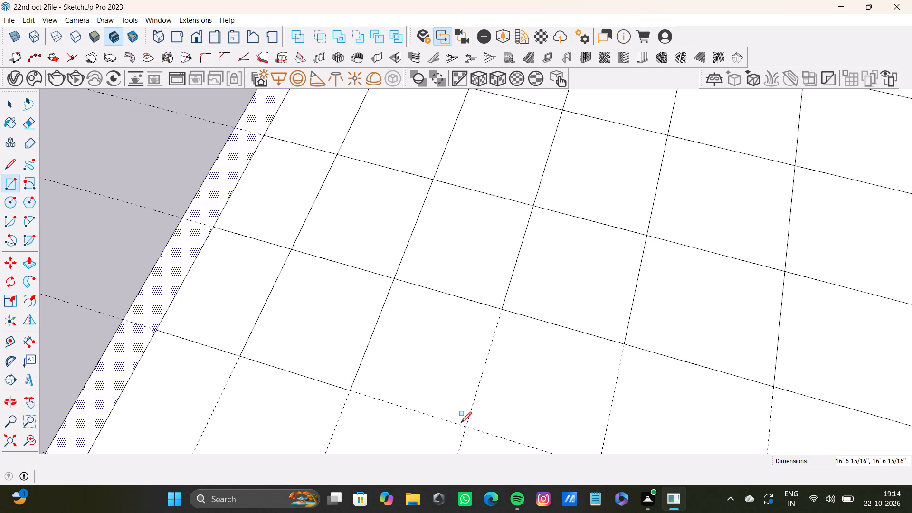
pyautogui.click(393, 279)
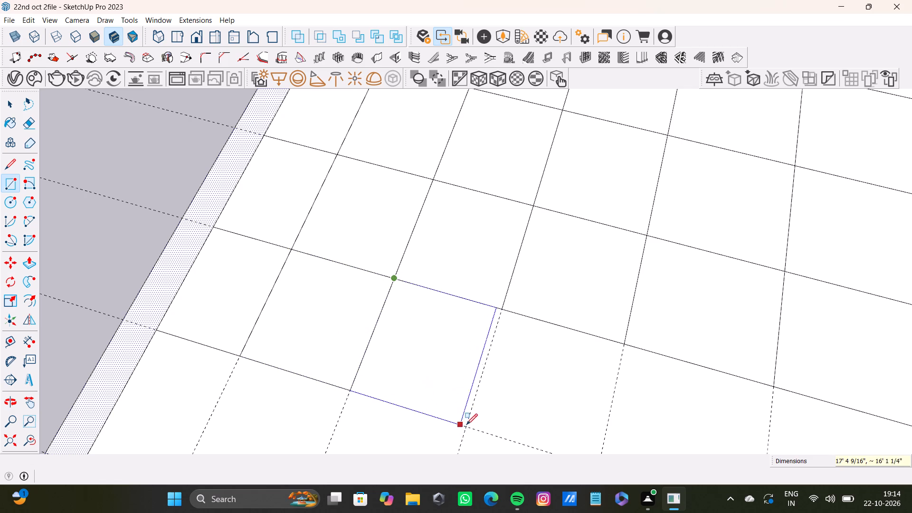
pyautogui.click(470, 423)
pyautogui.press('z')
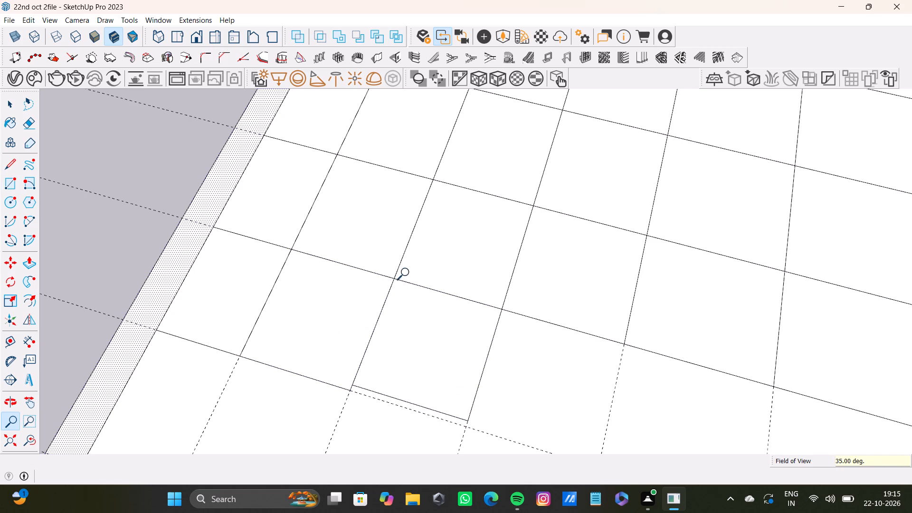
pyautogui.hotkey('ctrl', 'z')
# Draw rectangles about 17' 5" deep in the third, fourth and fifth cells of the eighth row, matching the guide intersections.
pyautogui.press('r')
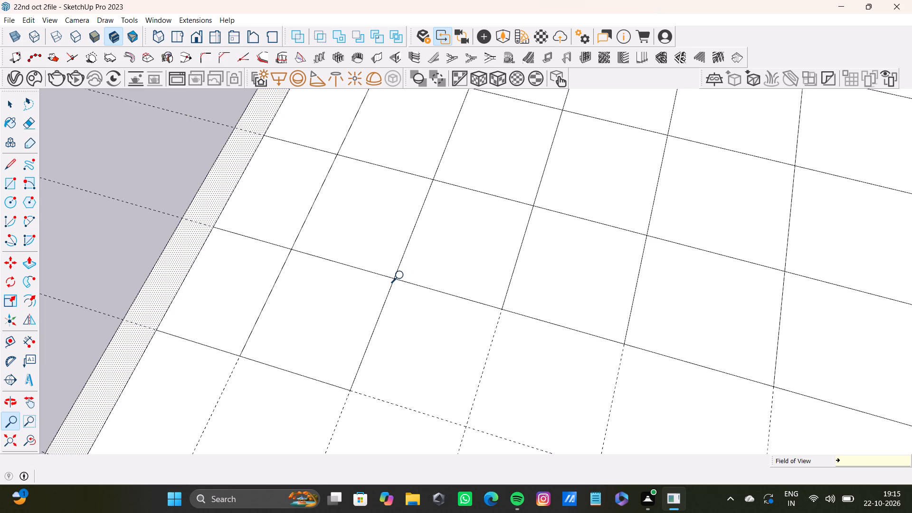
pyautogui.press('r')
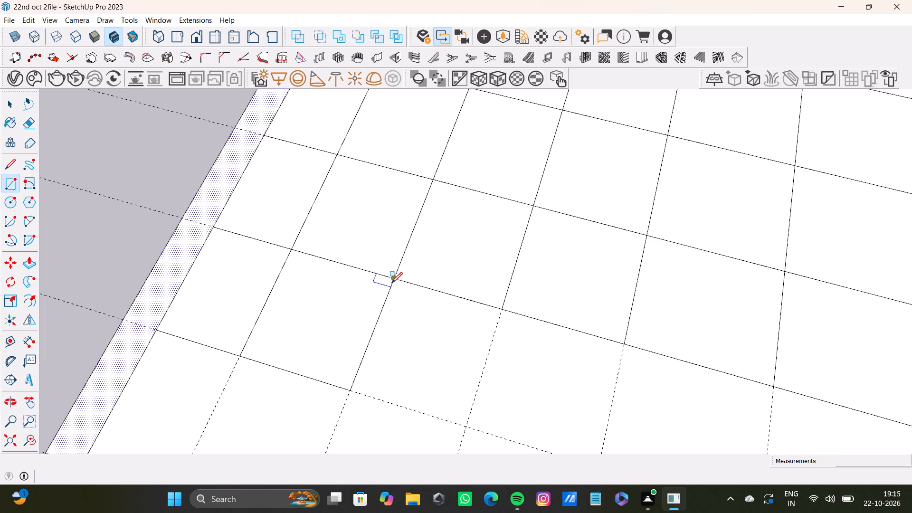
pyautogui.click(391, 280)
pyautogui.click(466, 427)
pyautogui.scroll(-4, 465, 422)
pyautogui.moveTo(465, 422); pyautogui.dragTo(382, 318, button='middle')
pyautogui.click(412, 247)
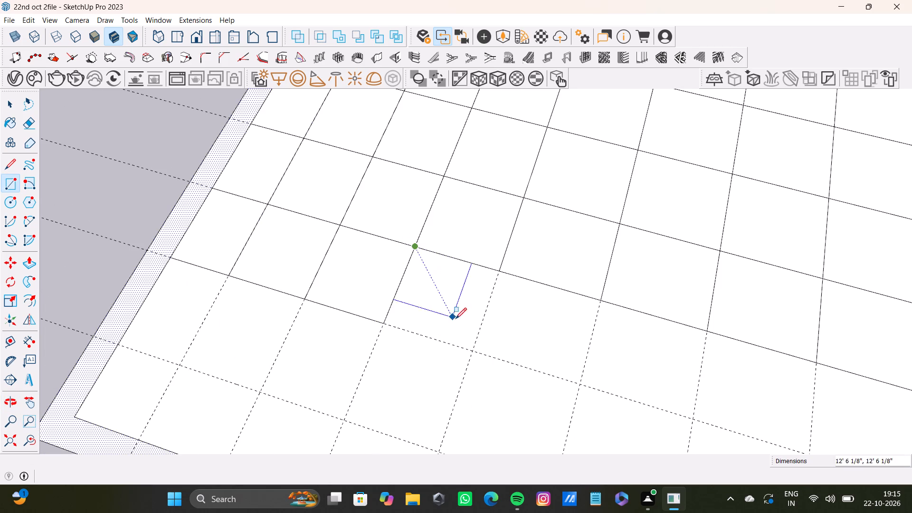
pyautogui.click(473, 350)
pyautogui.click(497, 271)
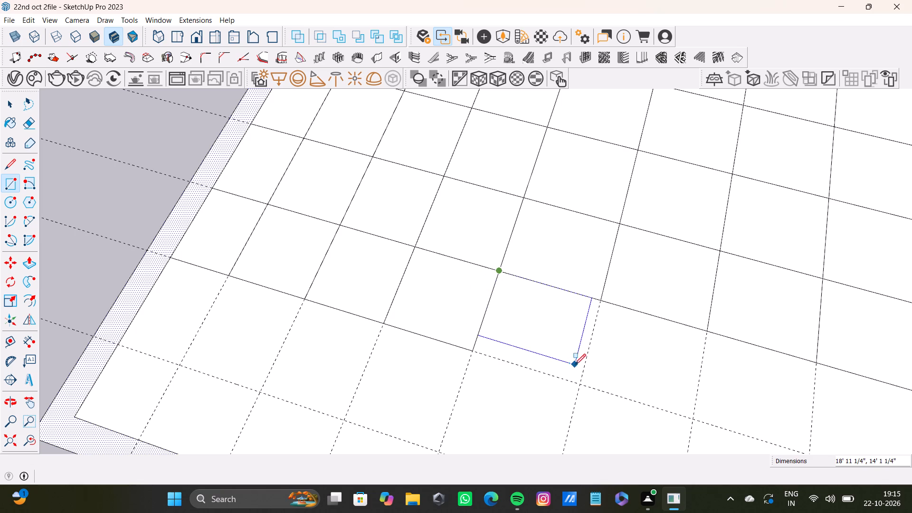
pyautogui.click(579, 382)
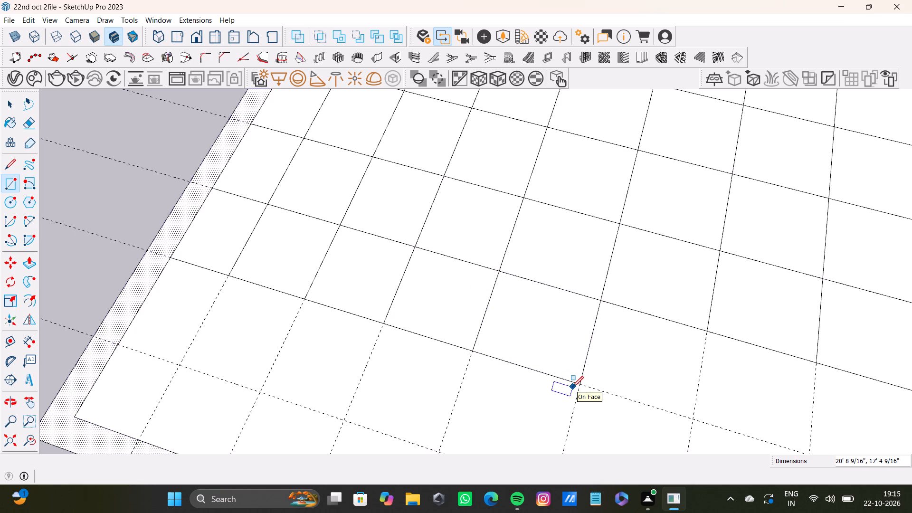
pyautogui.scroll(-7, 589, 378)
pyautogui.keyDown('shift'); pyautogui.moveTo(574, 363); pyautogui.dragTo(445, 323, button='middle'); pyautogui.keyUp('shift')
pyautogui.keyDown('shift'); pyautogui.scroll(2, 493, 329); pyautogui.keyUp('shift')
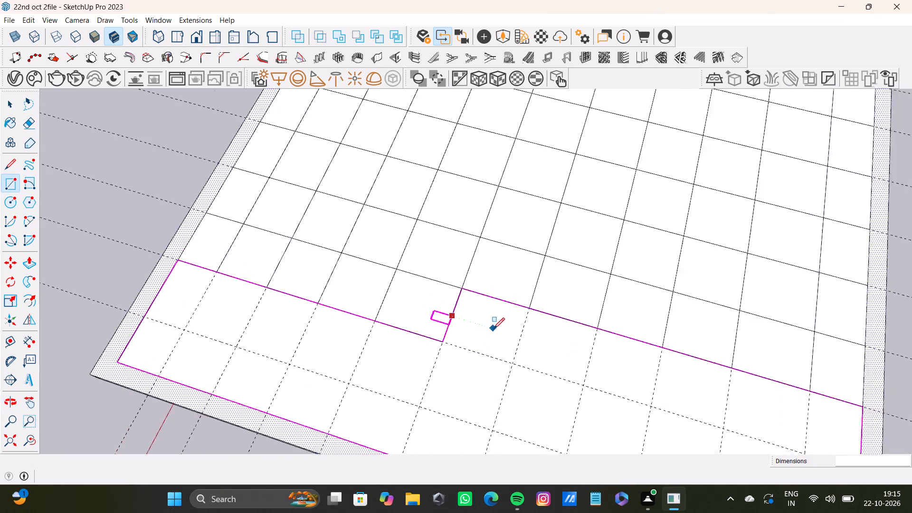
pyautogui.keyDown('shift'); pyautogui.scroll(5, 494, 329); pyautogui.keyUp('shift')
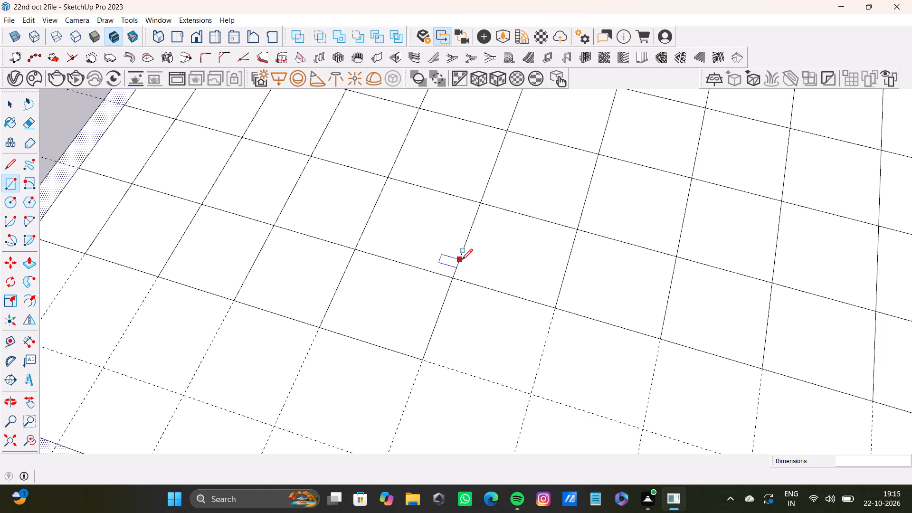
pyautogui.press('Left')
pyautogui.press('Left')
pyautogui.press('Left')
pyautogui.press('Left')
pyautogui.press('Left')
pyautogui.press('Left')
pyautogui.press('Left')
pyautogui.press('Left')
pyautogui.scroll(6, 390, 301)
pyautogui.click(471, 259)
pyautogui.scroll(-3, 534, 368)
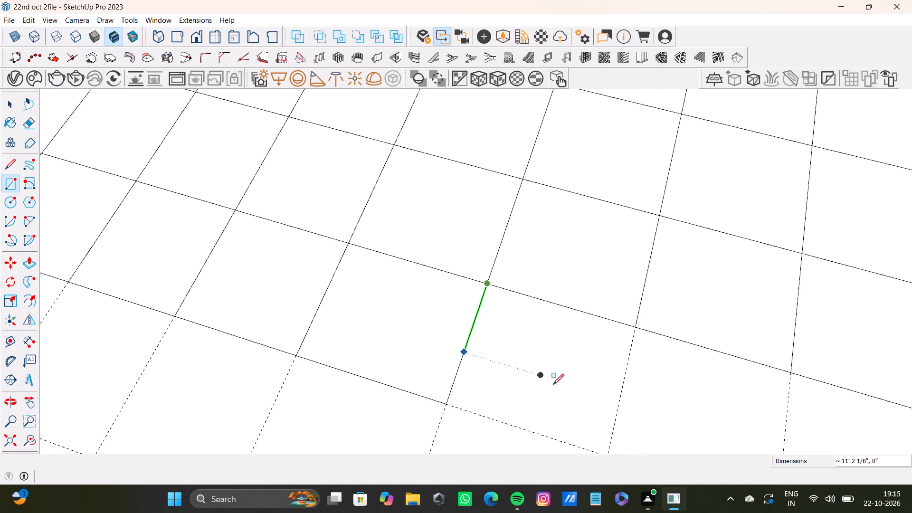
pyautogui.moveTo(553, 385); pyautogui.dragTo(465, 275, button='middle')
# Continue the eighth row with rectangles about 17' 5" deep in its sixth, seventh and eighth cells, matching the guide intersections.
pyautogui.press('r')
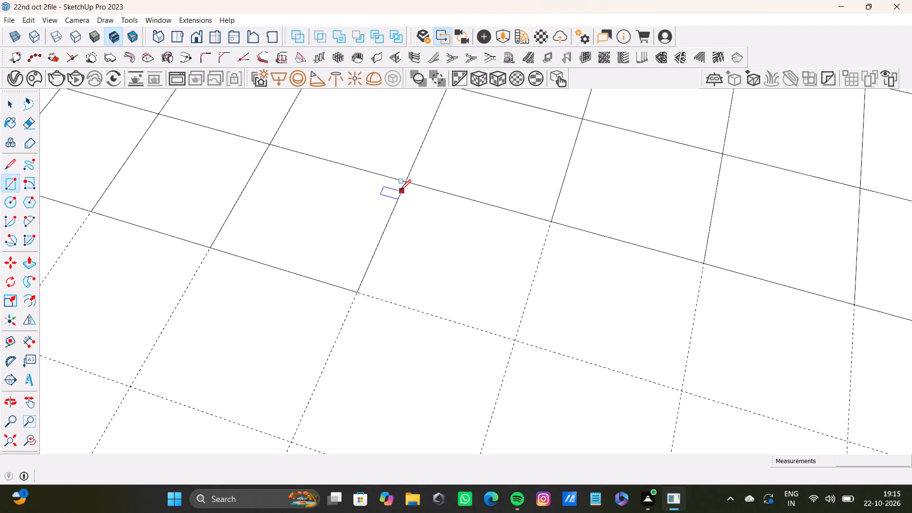
pyautogui.click(406, 185)
pyautogui.click(515, 338)
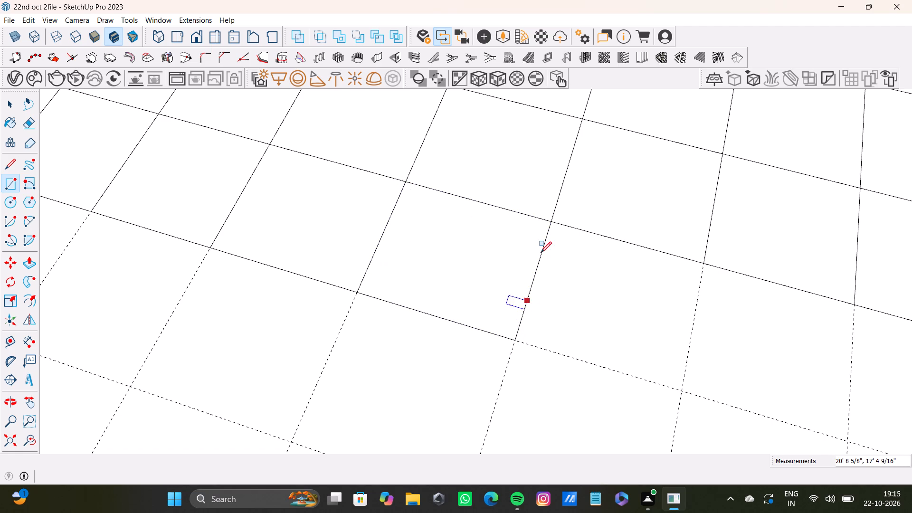
pyautogui.click(552, 222)
pyautogui.click(682, 390)
pyautogui.scroll(-4, 680, 389)
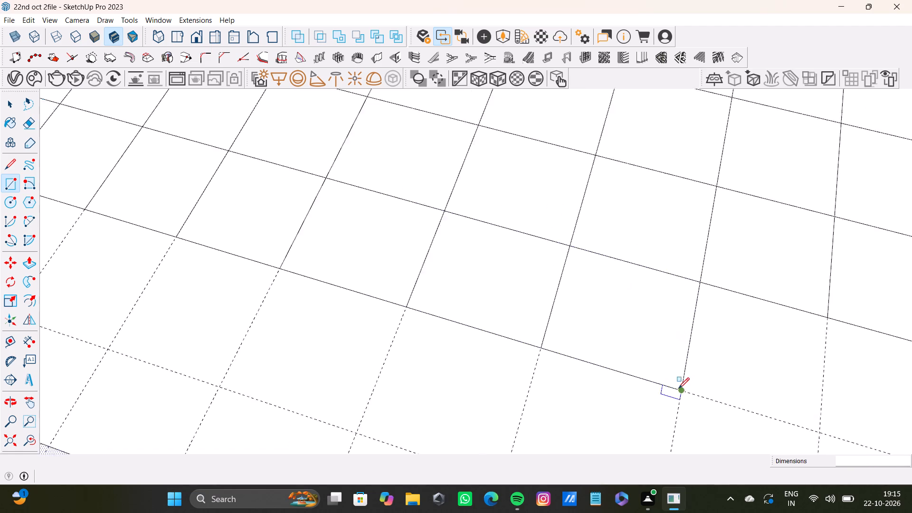
pyautogui.moveTo(678, 382); pyautogui.dragTo(468, 321, button='middle')
pyautogui.click(507, 244)
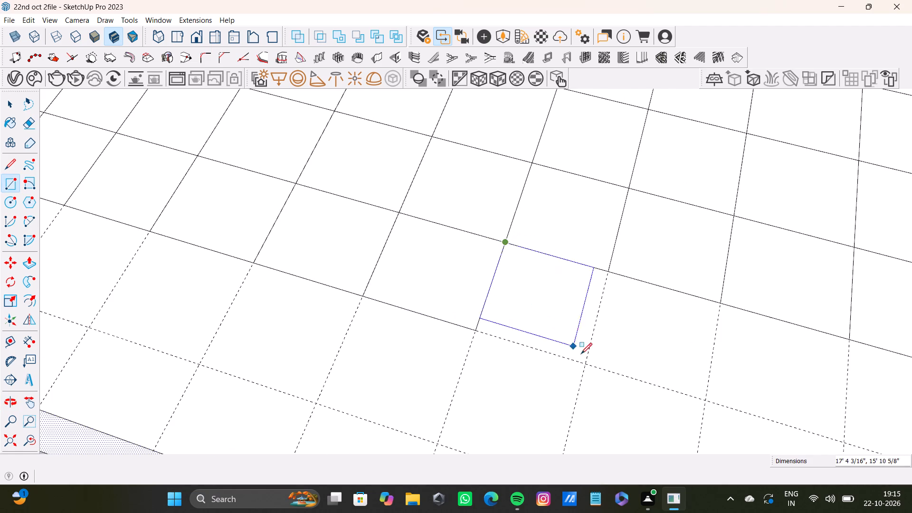
pyautogui.click(586, 361)
# Finish the eighth row with rectangles about 17' 5" deep in its last three grid cells, up to the border's inner edge.
pyautogui.click(611, 273)
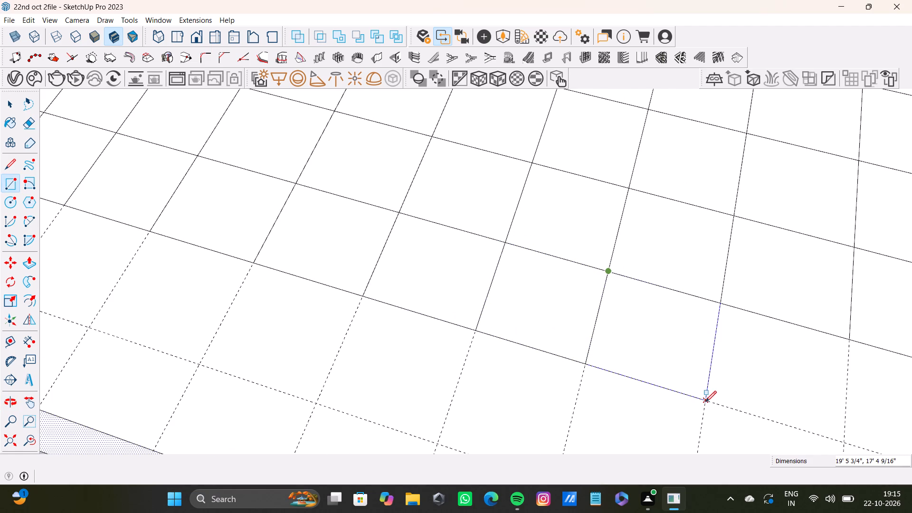
pyautogui.click(705, 402)
pyautogui.keyDown('shift'); pyautogui.moveTo(705, 390); pyautogui.dragTo(486, 324, button='middle'); pyautogui.keyUp('shift')
pyautogui.click(515, 246)
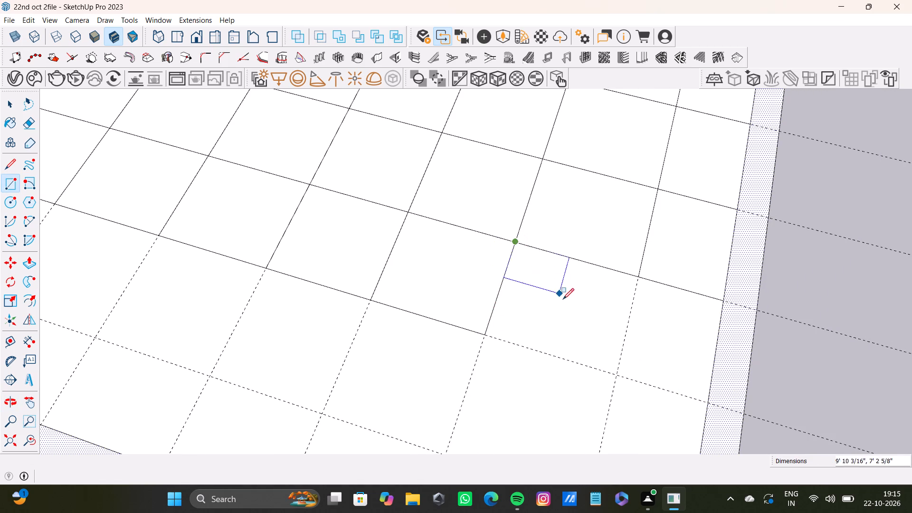
pyautogui.click(615, 373)
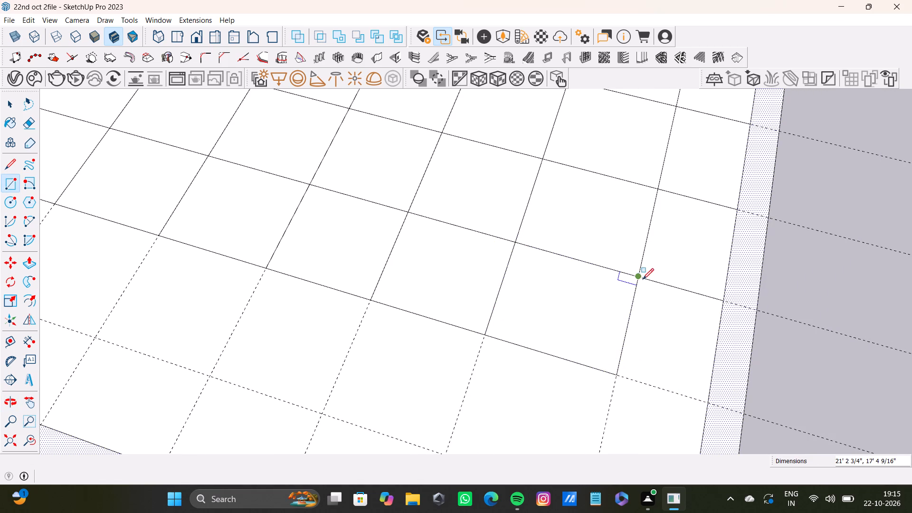
pyautogui.click(638, 278)
pyautogui.click(706, 406)
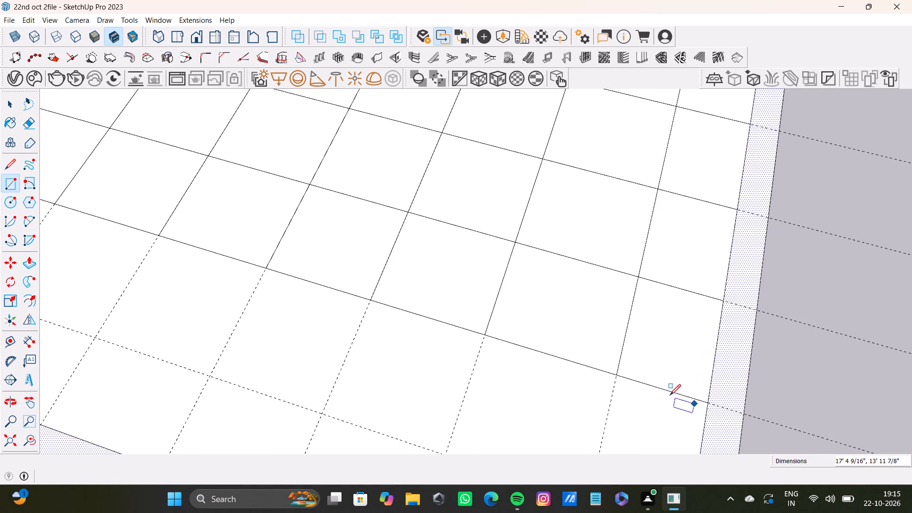
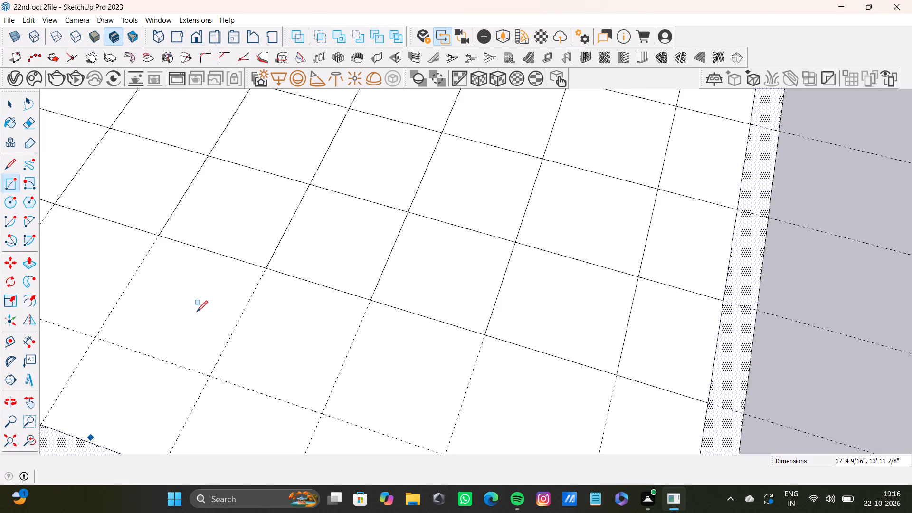
# Start the ninth row with rectangles about 19' 3" deep in its first two grid cells, from the border's inner edge.
pyautogui.scroll(-5, 214, 304)
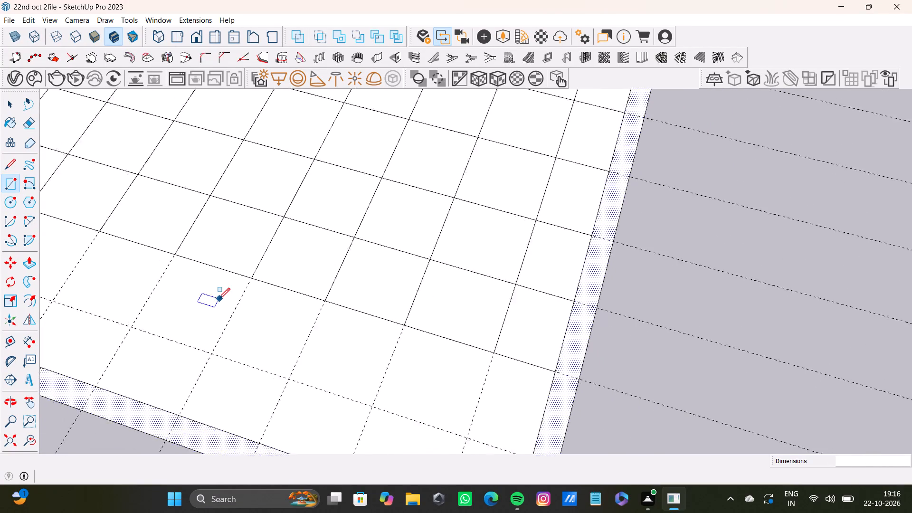
pyautogui.scroll(-2, 219, 299)
pyautogui.keyDown('shift'); pyautogui.moveTo(219, 299); pyautogui.dragTo(381, 286, button='middle'); pyautogui.keyUp('shift')
pyautogui.scroll(-3, 247, 281)
pyautogui.keyDown('shift'); pyautogui.moveTo(239, 302); pyautogui.dragTo(460, 283, button='middle'); pyautogui.keyUp('shift')
pyautogui.scroll(4, 372, 279)
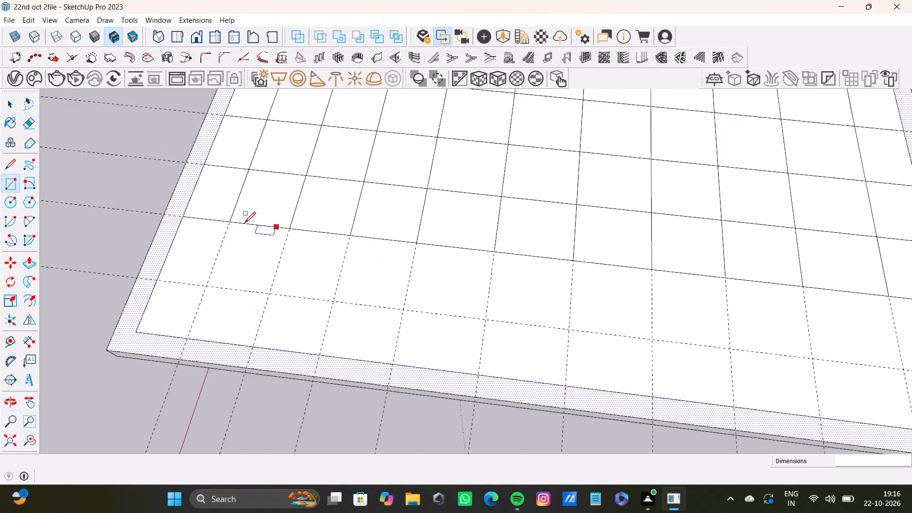
pyautogui.scroll(4, 245, 223)
pyautogui.click(161, 209)
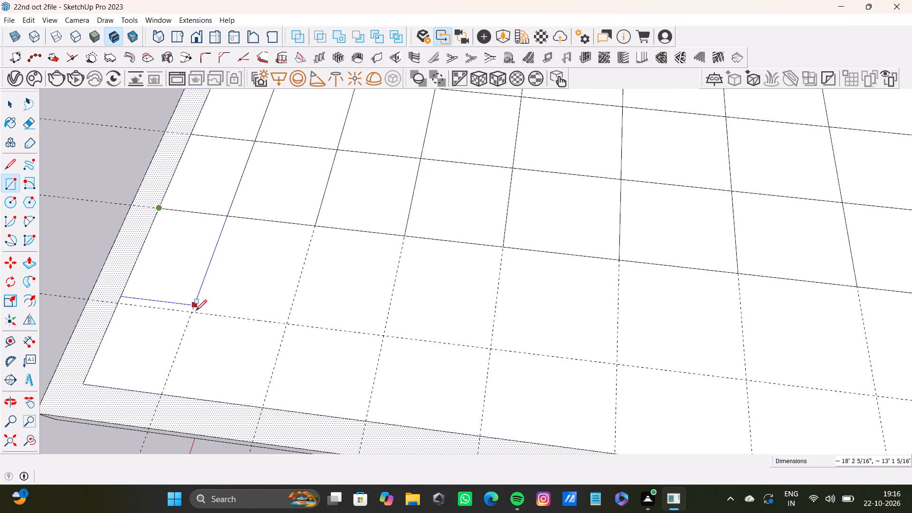
pyautogui.click(191, 314)
pyautogui.click(226, 217)
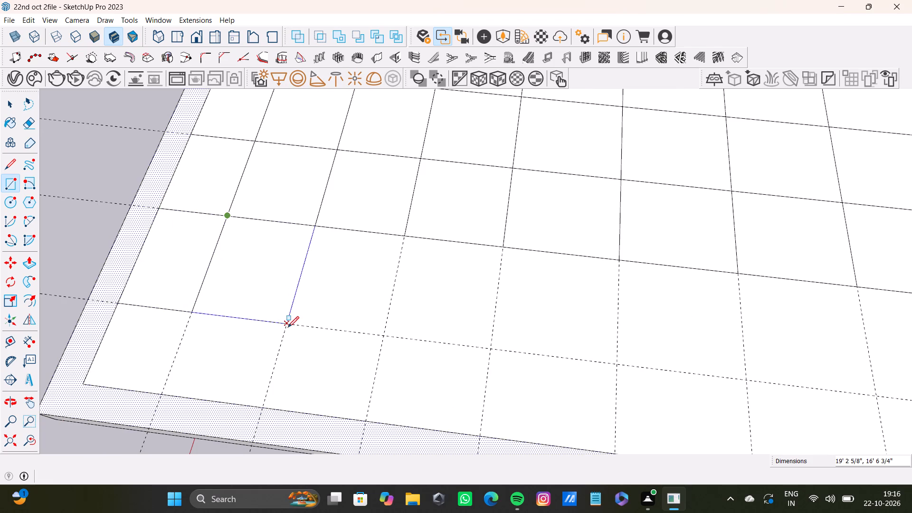
pyautogui.click(288, 327)
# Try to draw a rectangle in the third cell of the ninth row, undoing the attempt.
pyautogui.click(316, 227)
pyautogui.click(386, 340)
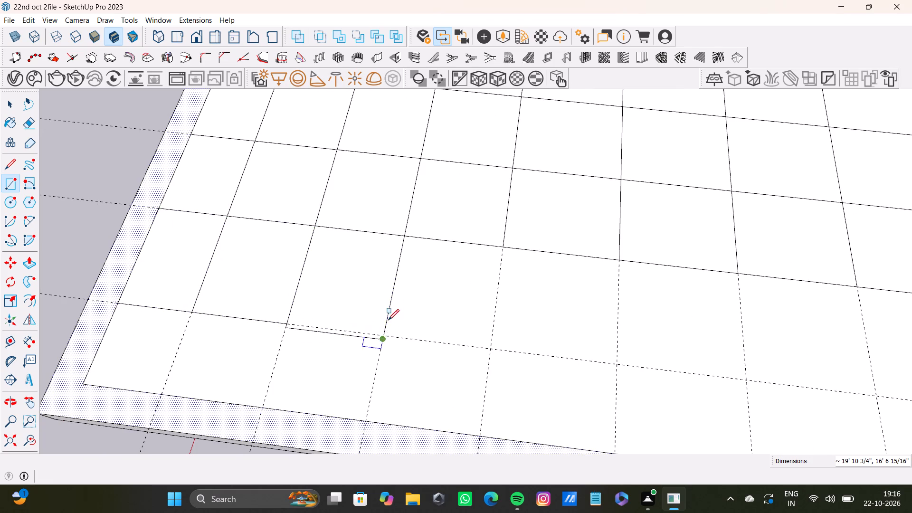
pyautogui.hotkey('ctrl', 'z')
# Draw rectangles about 19' 3" deep in the third, fourth, fifth and sixth cells of the ninth row, matching the guide intersections.
pyautogui.click(316, 230)
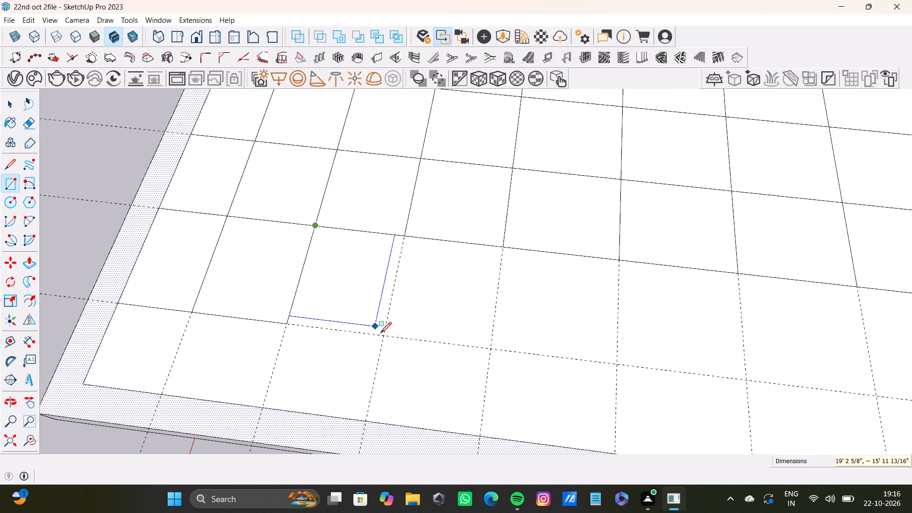
pyautogui.click(383, 335)
pyautogui.click(407, 234)
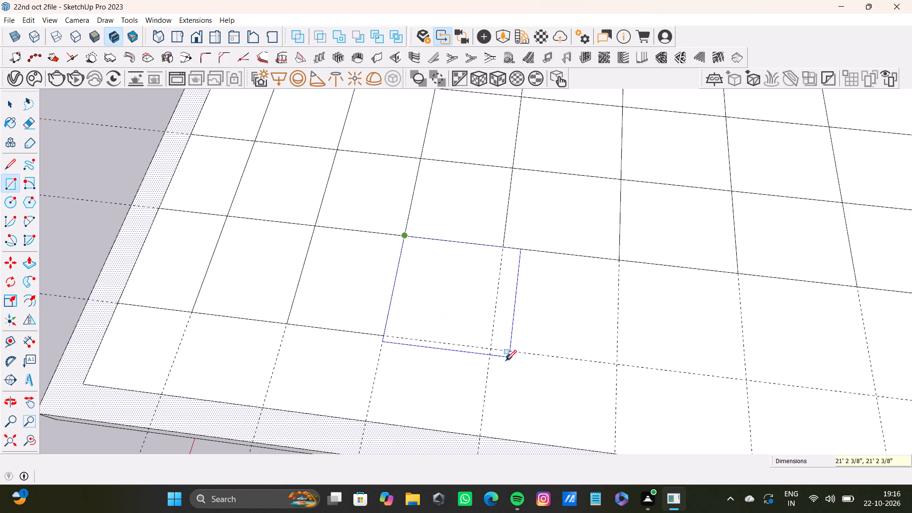
pyautogui.click(489, 349)
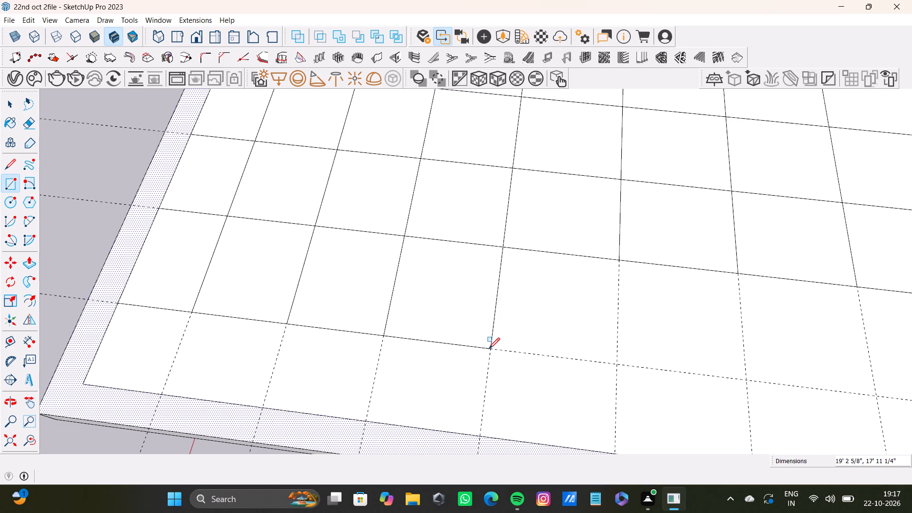
pyautogui.click(504, 248)
pyautogui.click(616, 364)
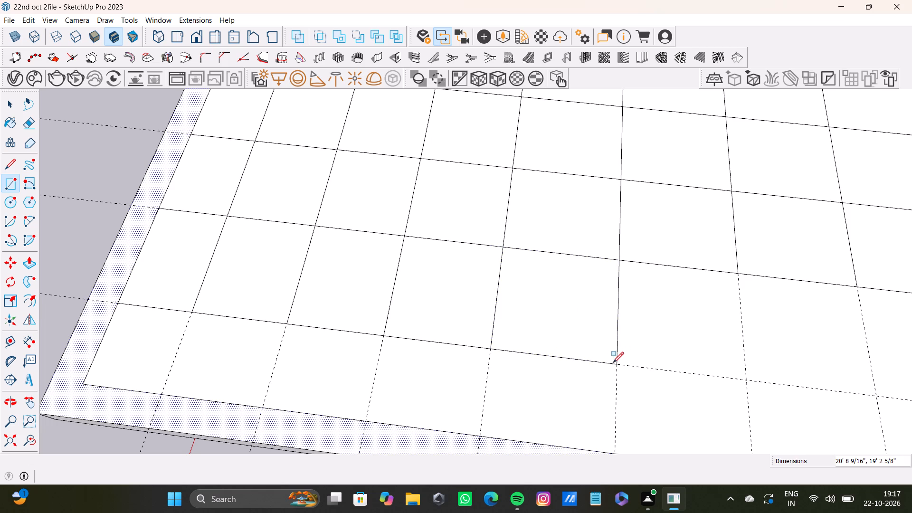
pyautogui.keyDown('shift'); pyautogui.moveTo(613, 362); pyautogui.dragTo(477, 337, button='middle'); pyautogui.keyUp('shift')
pyautogui.scroll(2, 488, 278)
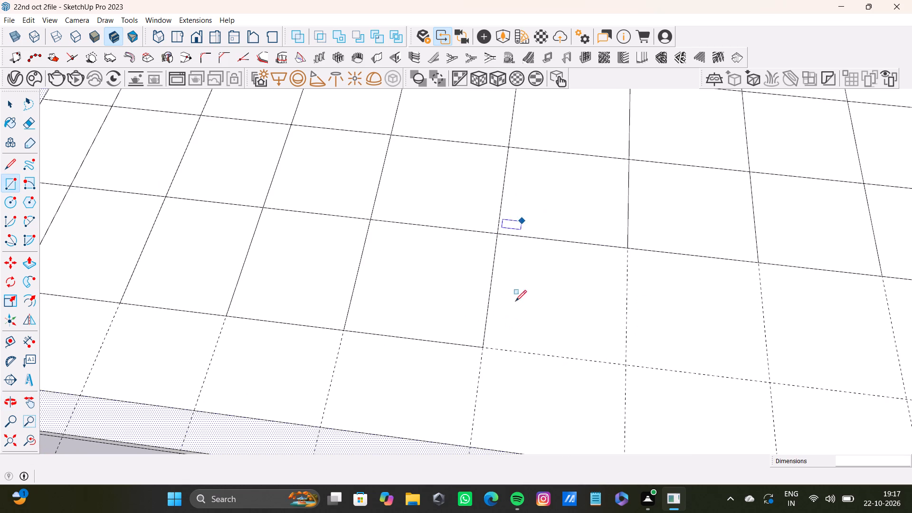
pyautogui.click(497, 234)
pyautogui.click(628, 364)
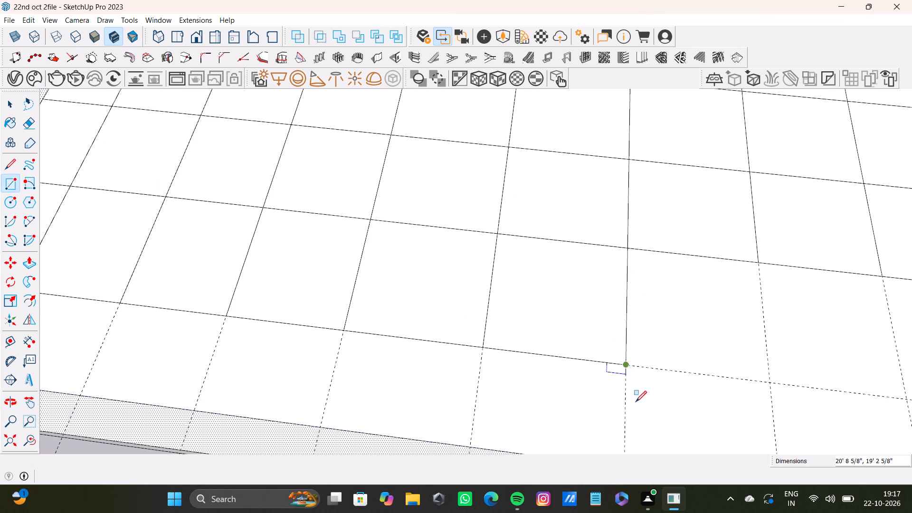
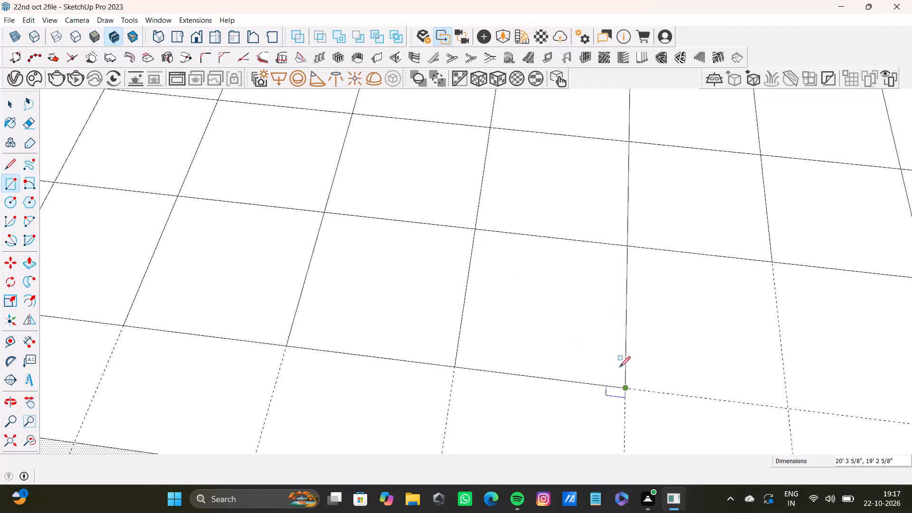
# Draw rectangles about 19' 3" deep in the last four cells of the ninth row, ending at the border's inner edge.
pyautogui.keyDown('shift'); pyautogui.moveTo(601, 334); pyautogui.dragTo(279, 304, button='middle'); pyautogui.keyUp('shift')
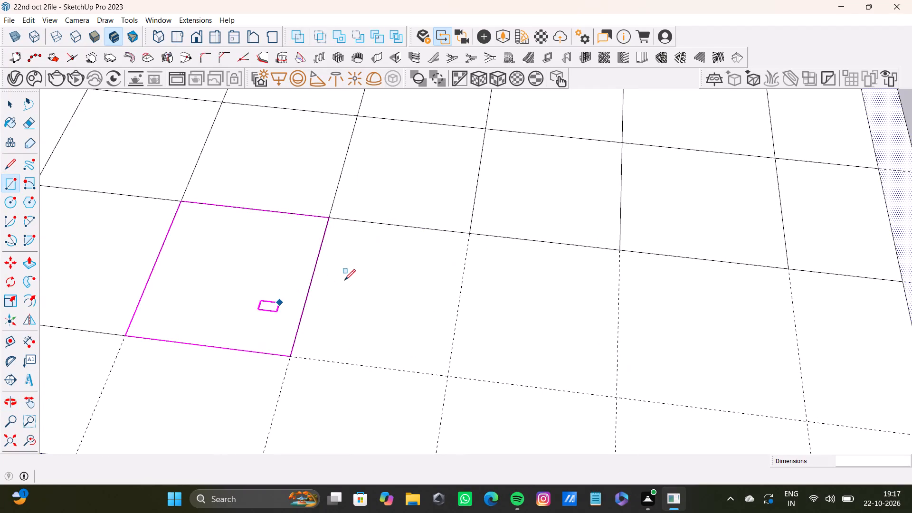
pyautogui.click(330, 222)
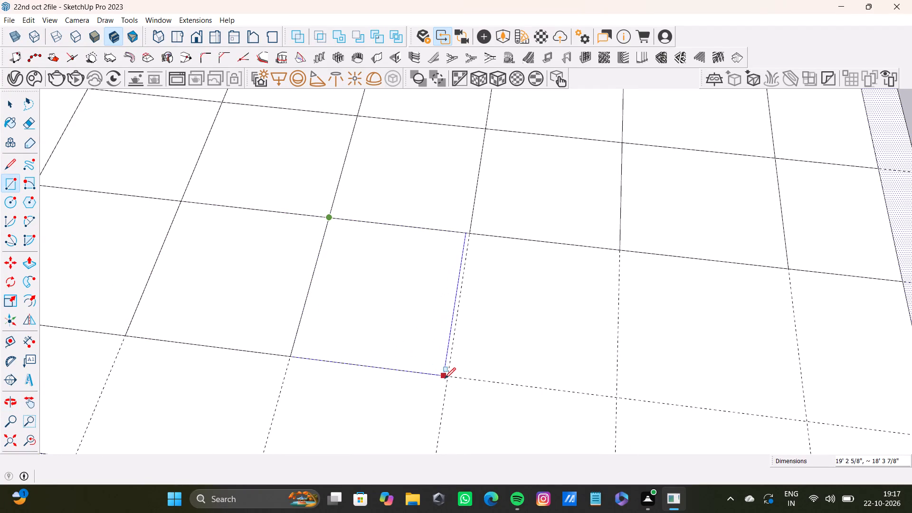
pyautogui.click(445, 379)
pyautogui.click(471, 235)
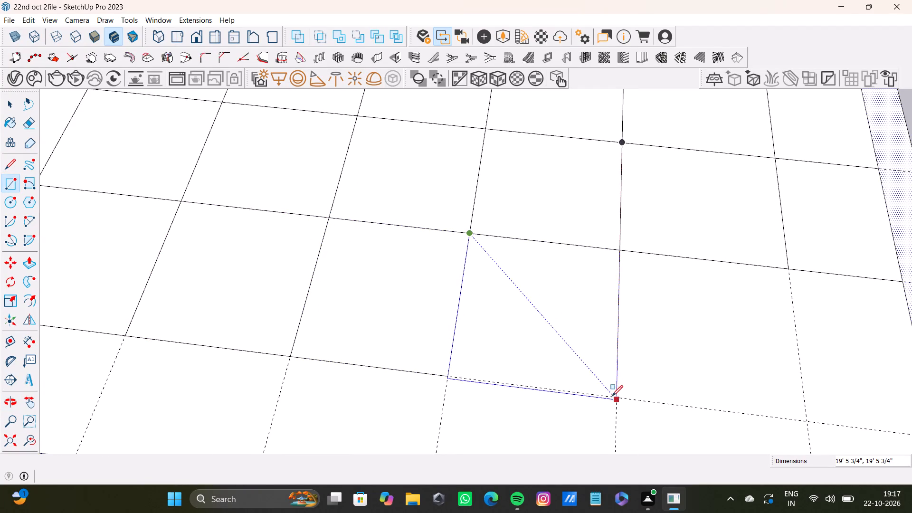
pyautogui.click(614, 396)
pyautogui.keyDown('shift'); pyautogui.moveTo(612, 375); pyautogui.dragTo(414, 343, button='middle'); pyautogui.keyUp('shift')
pyautogui.click(438, 221)
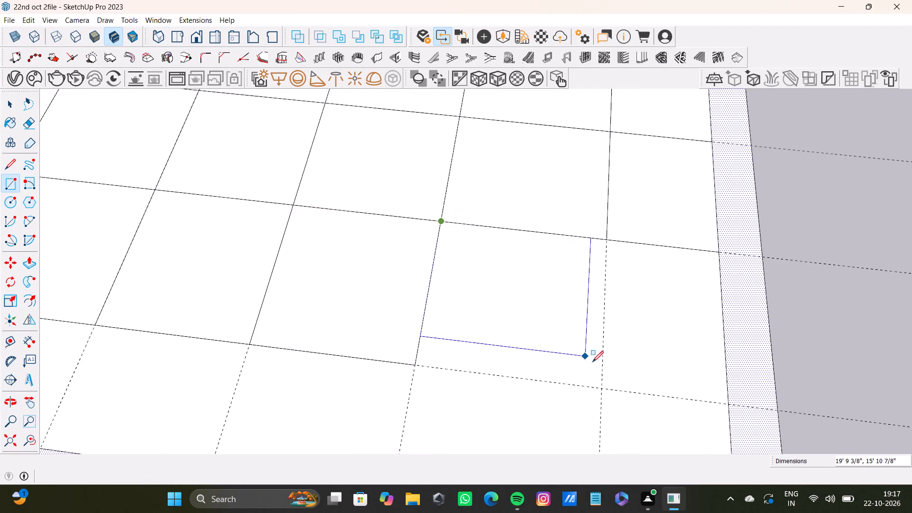
pyautogui.click(601, 390)
pyautogui.click(608, 240)
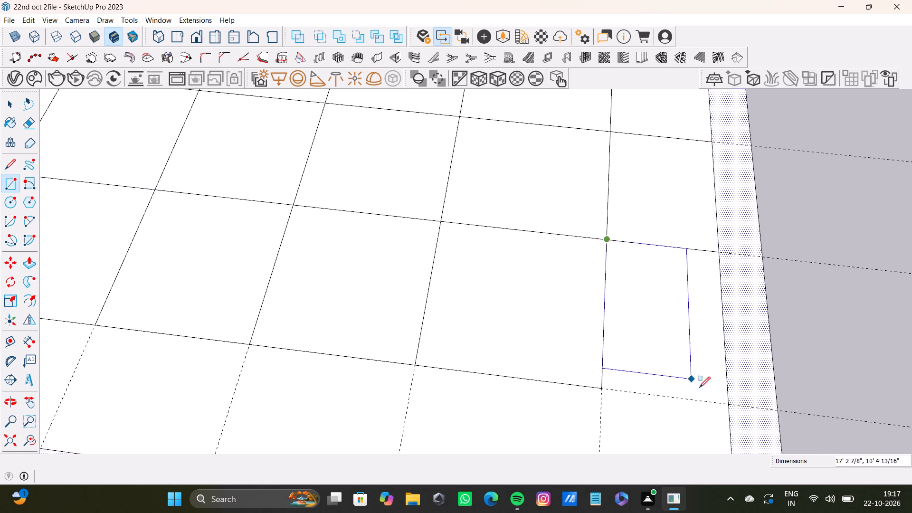
pyautogui.click(727, 406)
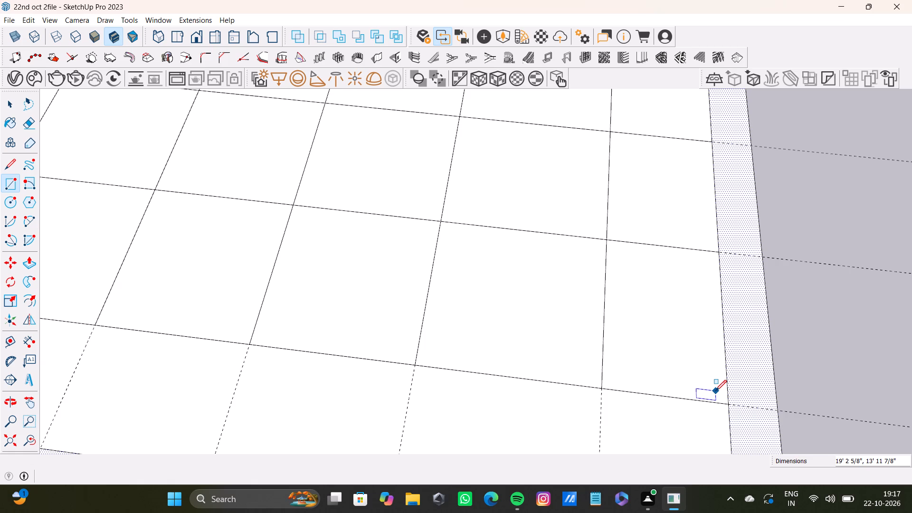
# Start the tenth row with rectangles about 14' 2" deep in its first two cells, down to the border's inner edge.
pyautogui.scroll(-3, 331, 365)
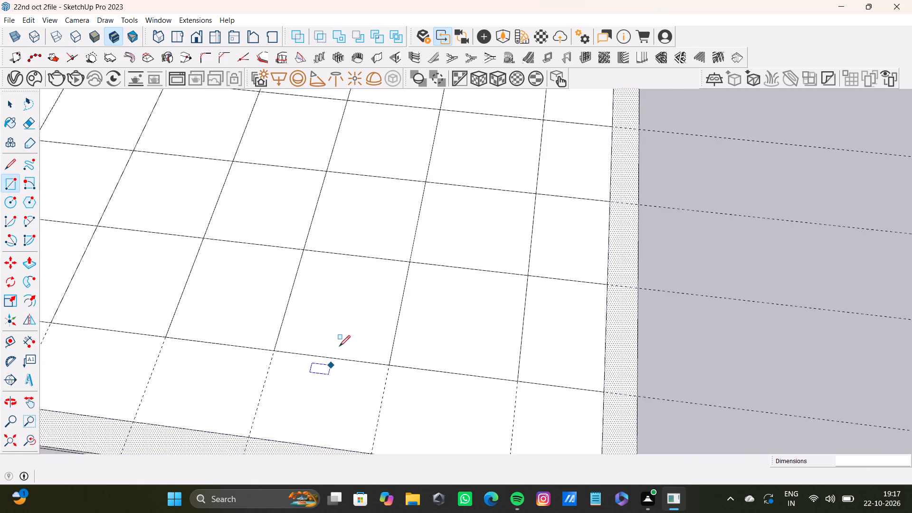
pyautogui.scroll(-5, 339, 346)
pyautogui.keyDown('shift'); pyautogui.moveTo(335, 333); pyautogui.dragTo(523, 286, button='middle'); pyautogui.keyUp('shift')
pyautogui.scroll(-4, 133, 273)
pyautogui.keyDown('shift'); pyautogui.moveTo(164, 277); pyautogui.dragTo(472, 293, button='middle'); pyautogui.keyUp('shift')
pyautogui.scroll(5, 155, 239)
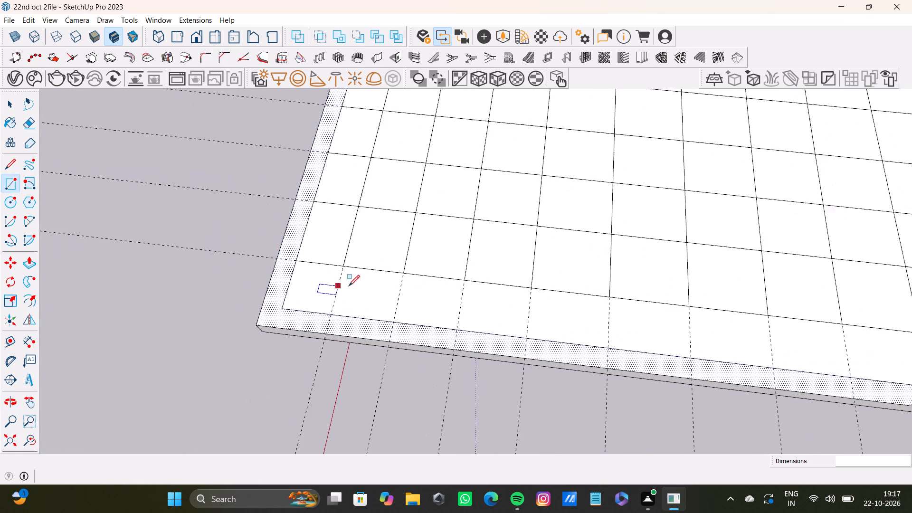
pyautogui.scroll(7, 349, 286)
pyautogui.click(254, 226)
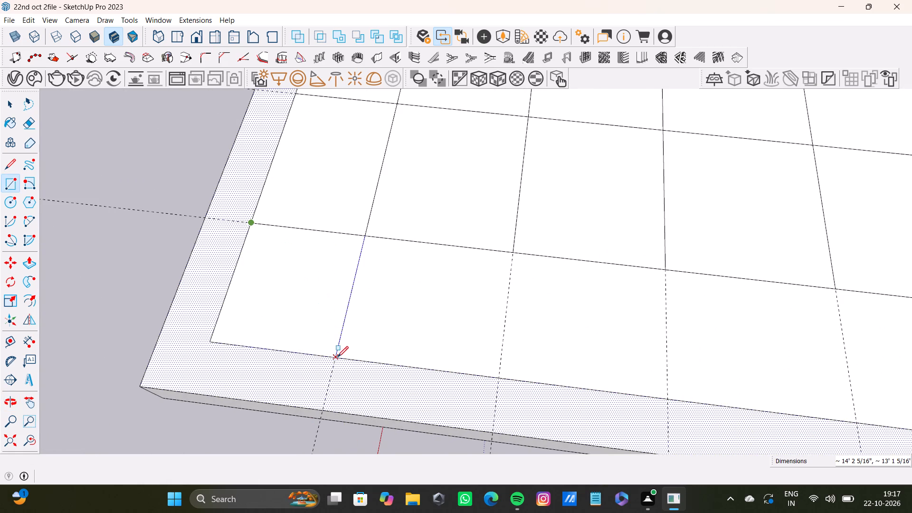
pyautogui.click(337, 358)
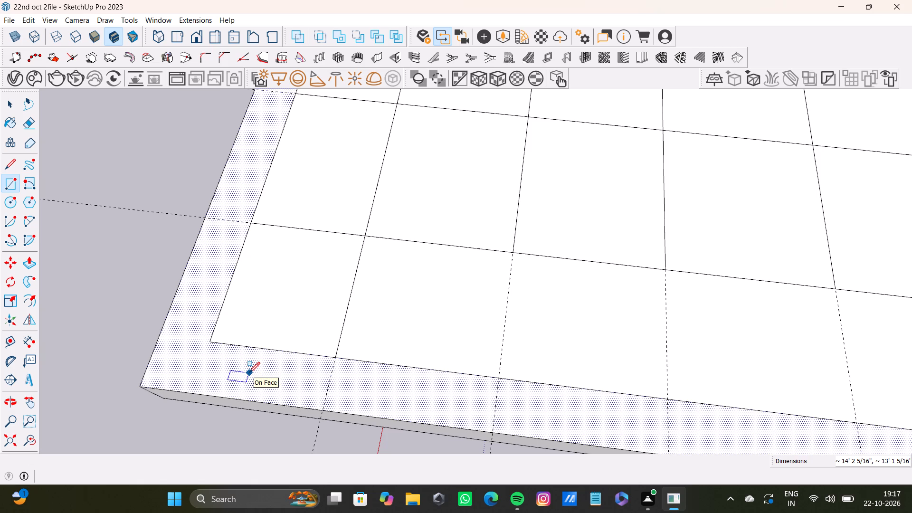
pyautogui.click(365, 234)
pyautogui.click(500, 378)
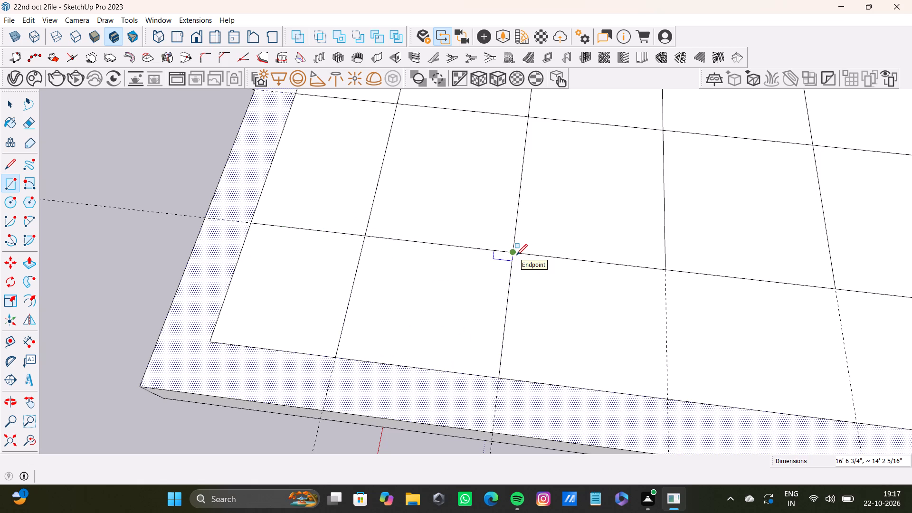
# Draw rectangles about 14' 2" deep in the third, fourth and fifth cells of the tenth row.
pyautogui.click(516, 255)
pyautogui.scroll(-3, 624, 379)
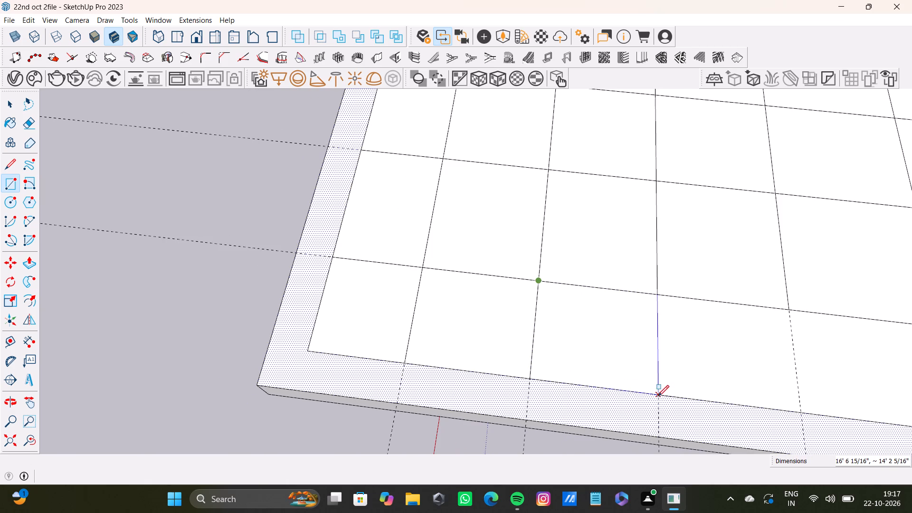
pyautogui.click(658, 396)
pyautogui.click(659, 296)
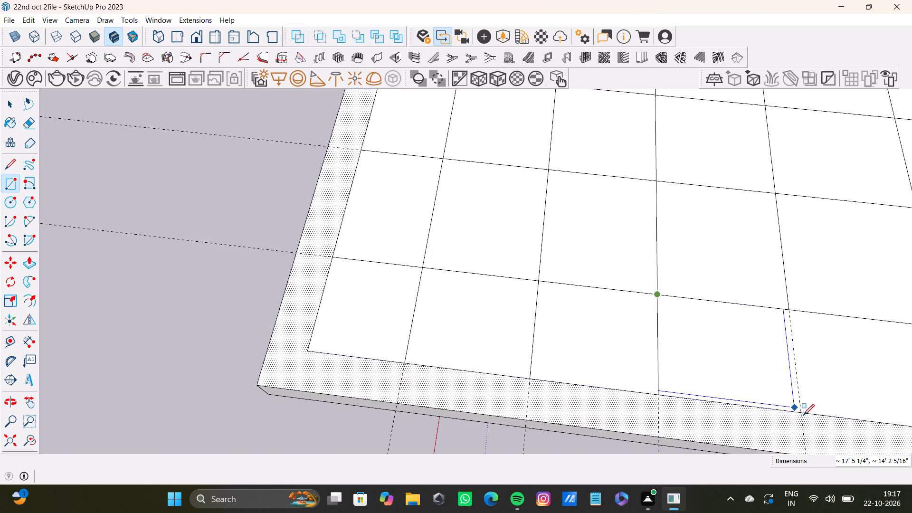
pyautogui.click(803, 415)
pyautogui.scroll(-3, 735, 375)
pyautogui.keyDown('shift'); pyautogui.moveTo(696, 358); pyautogui.dragTo(480, 287, button='middle'); pyautogui.keyUp('shift')
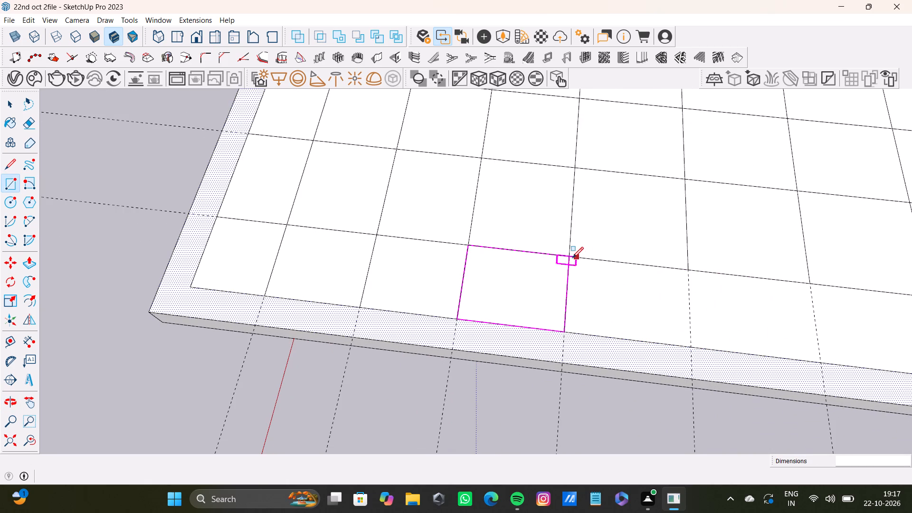
pyautogui.keyDown('shift'); pyautogui.click(570, 258); pyautogui.keyUp('shift')
pyautogui.keyDown('shift'); pyautogui.click(693, 350); pyautogui.keyUp('shift')
# Draw rectangles about 14' 2" deep in the sixth, seventh and eighth cells of the tenth row.
pyautogui.keyDown('shift'); pyautogui.moveTo(690, 333); pyautogui.dragTo(421, 336, button='middle'); pyautogui.keyUp('shift')
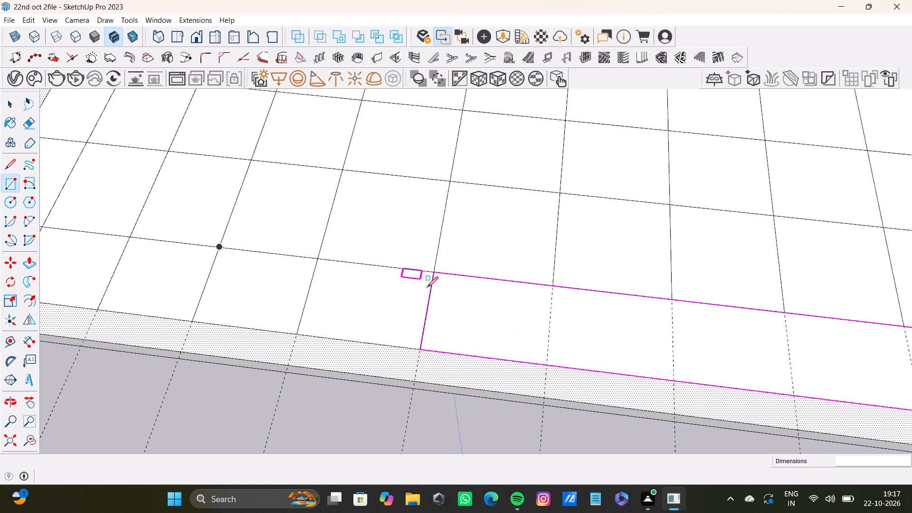
pyautogui.keyDown('shift'); pyautogui.click(434, 274); pyautogui.keyUp('shift')
pyautogui.keyDown('shift'); pyautogui.click(545, 364); pyautogui.keyUp('shift')
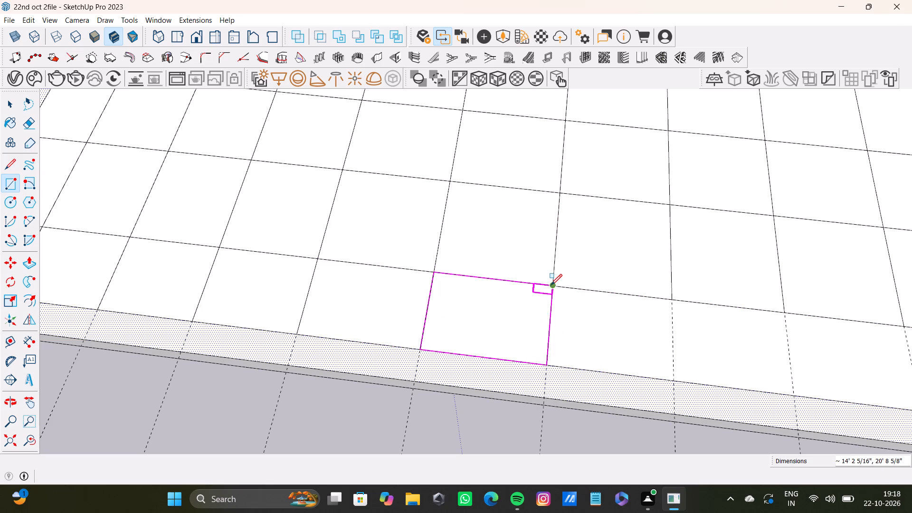
pyautogui.keyDown('shift'); pyautogui.click(551, 285); pyautogui.keyUp('shift')
pyautogui.keyDown('shift'); pyautogui.click(673, 381); pyautogui.keyUp('shift')
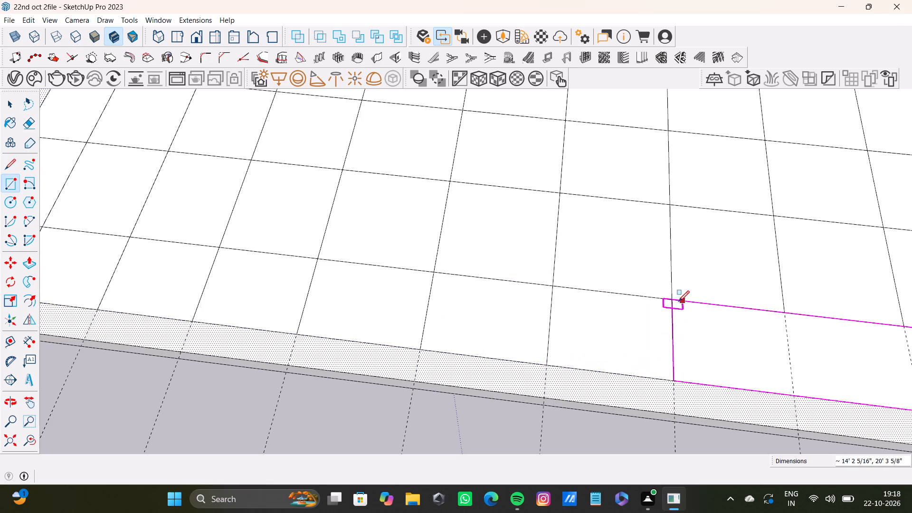
pyautogui.keyDown('shift'); pyautogui.click(675, 301); pyautogui.keyUp('shift')
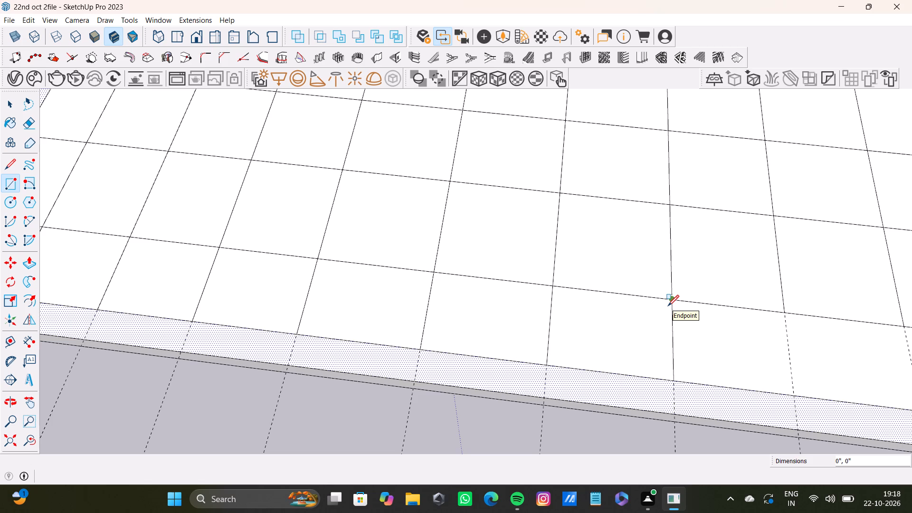
pyautogui.click(672, 299)
pyautogui.click(797, 398)
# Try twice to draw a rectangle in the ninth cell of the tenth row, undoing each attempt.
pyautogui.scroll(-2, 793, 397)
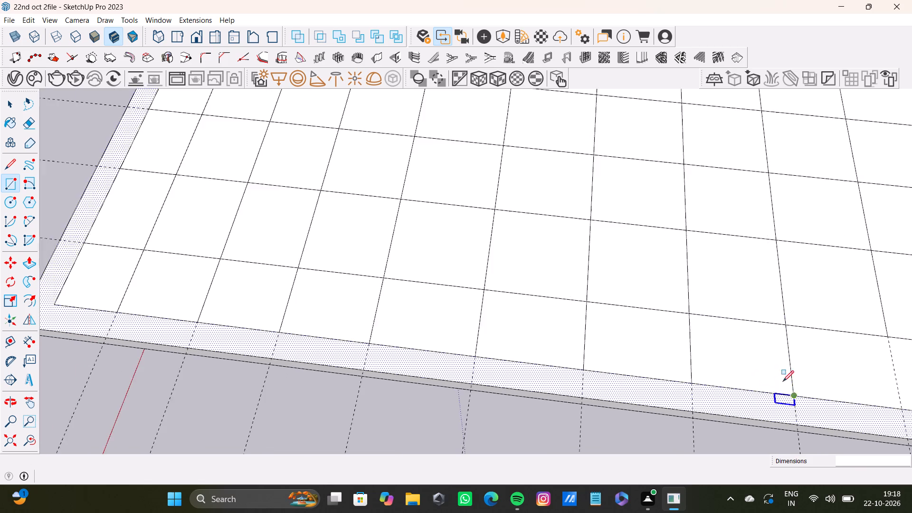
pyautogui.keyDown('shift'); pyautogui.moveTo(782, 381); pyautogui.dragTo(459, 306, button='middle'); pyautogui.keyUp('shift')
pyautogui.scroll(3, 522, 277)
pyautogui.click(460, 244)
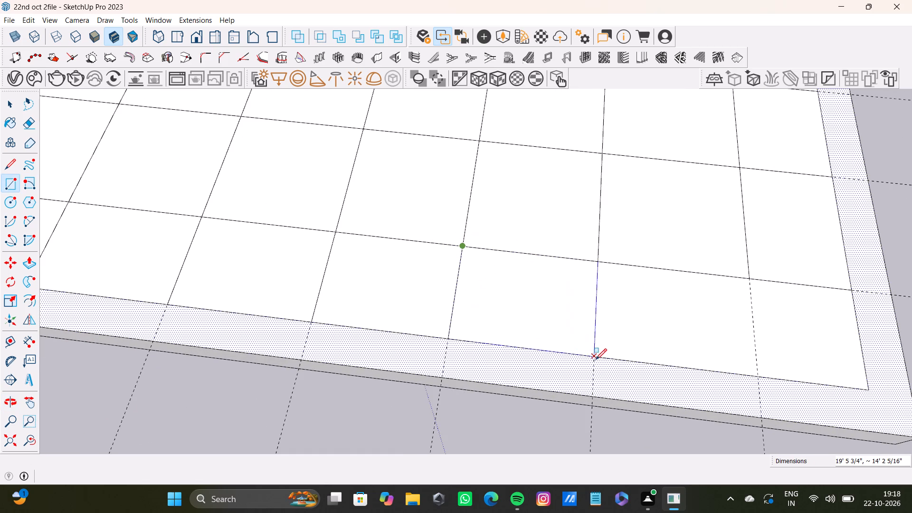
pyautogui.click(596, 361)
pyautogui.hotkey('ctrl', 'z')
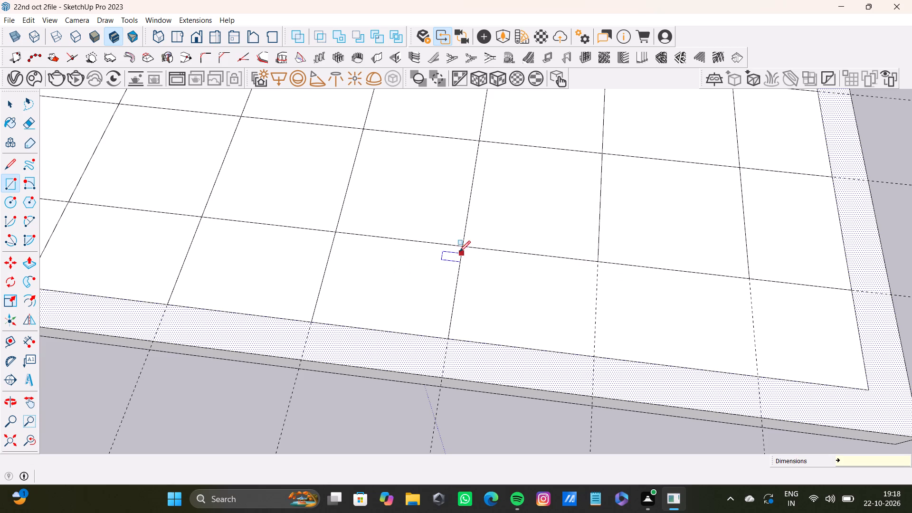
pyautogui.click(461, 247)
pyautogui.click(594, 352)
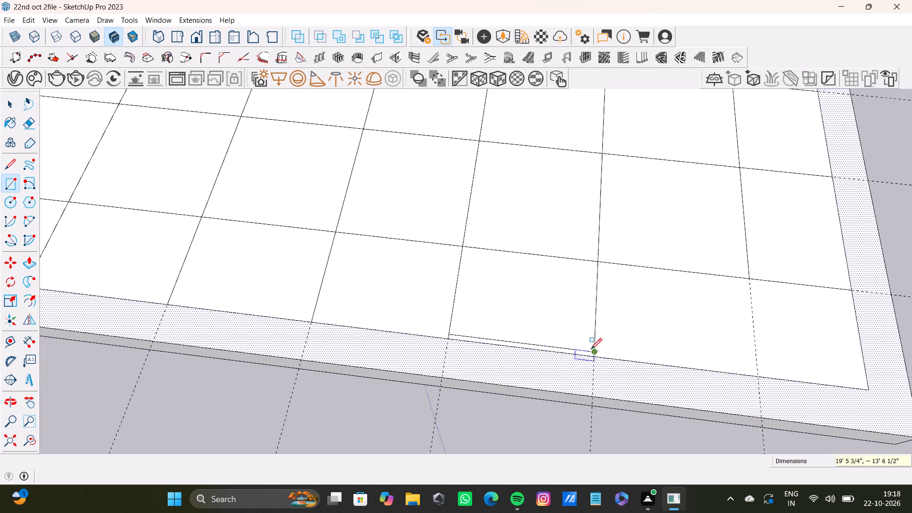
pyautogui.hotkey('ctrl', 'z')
# Draw rectangles about 14' 2" deep in the ninth and tenth cells of the tenth row, ending on the border's inner edge.
pyautogui.click(458, 248)
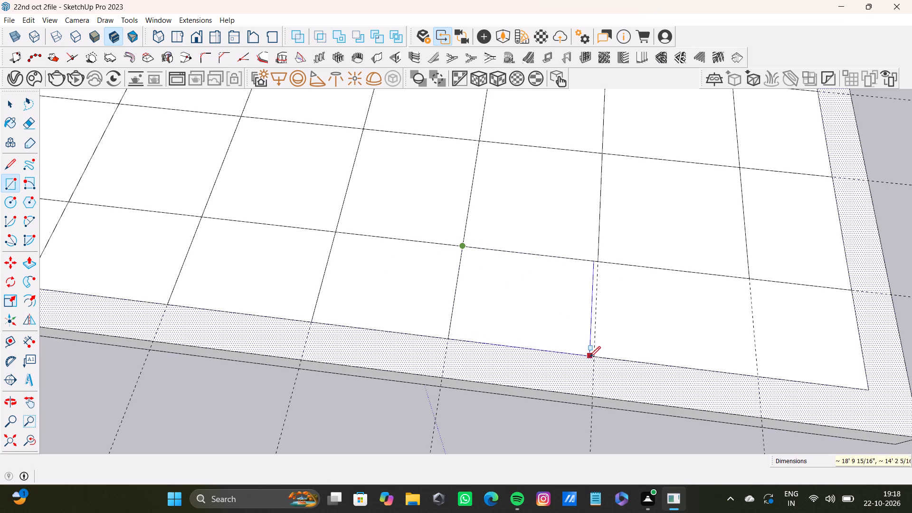
pyautogui.click(593, 357)
pyautogui.click(599, 265)
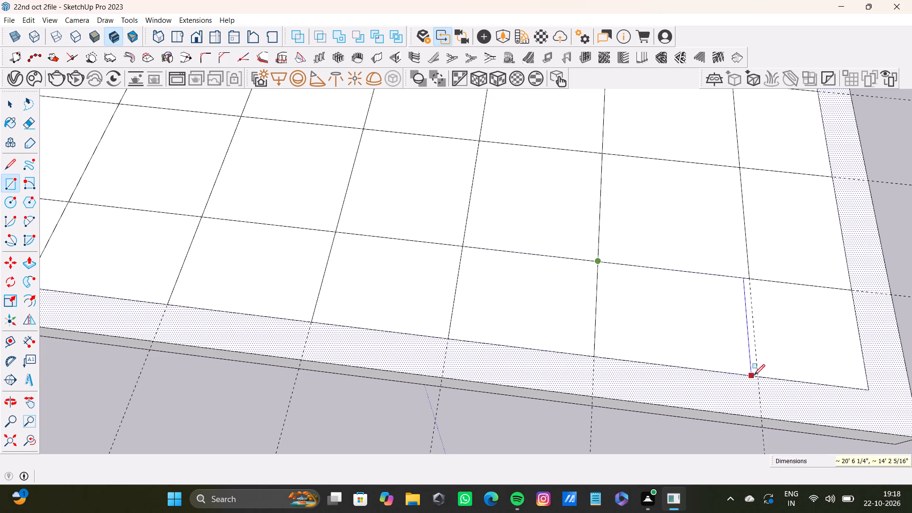
pyautogui.click(760, 378)
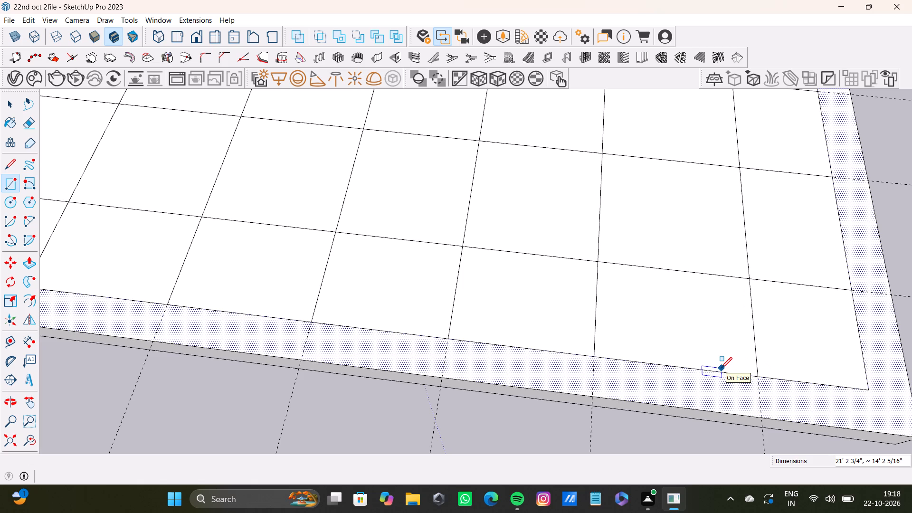
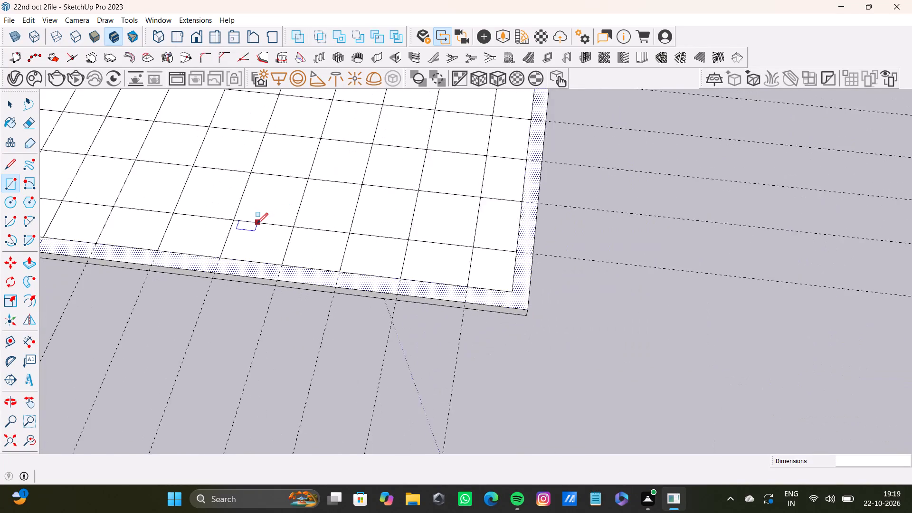
# Offset the outline of the corner cell slightly inward, at the start of the grid row nearest the box.
pyautogui.keyDown('shift'); pyautogui.moveTo(257, 224); pyautogui.dragTo(302, 335, button='middle'); pyautogui.keyUp('shift')
pyautogui.scroll(-4, 294, 252)
pyautogui.keyDown('shift'); pyautogui.moveTo(293, 251); pyautogui.dragTo(328, 330, button='middle'); pyautogui.keyUp('shift')
pyautogui.scroll(6, 302, 306)
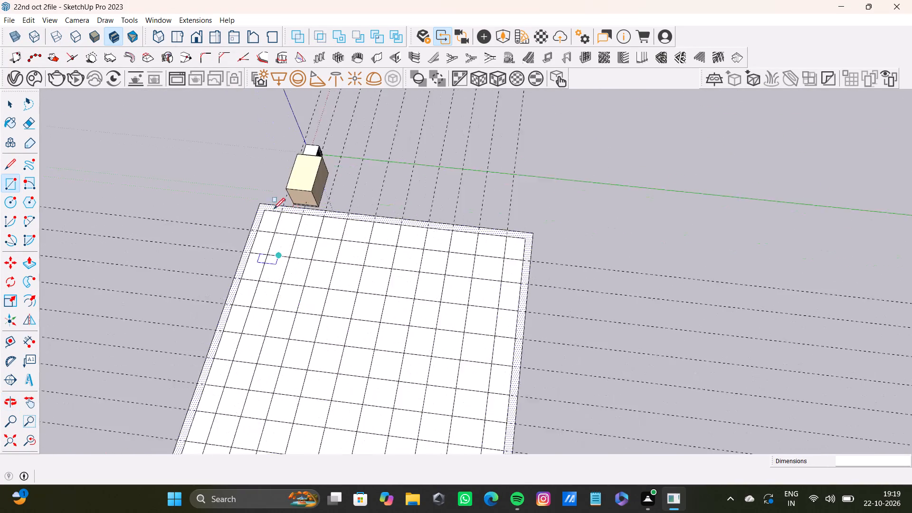
pyautogui.scroll(12, 274, 209)
pyautogui.press('space')
pyautogui.click(259, 244)
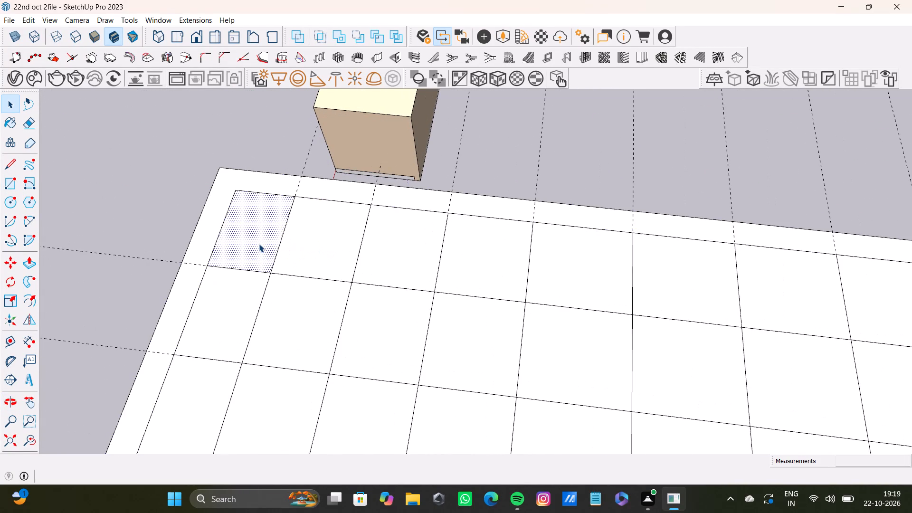
pyautogui.press('f')
pyautogui.moveTo(251, 231); pyautogui.dragTo(215, 251)
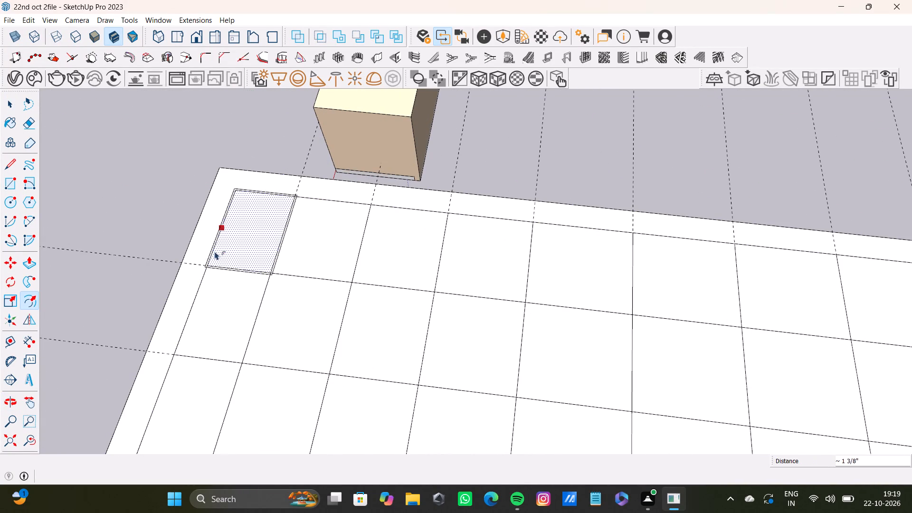
pyautogui.moveTo(215, 251); pyautogui.dragTo(214, 252)
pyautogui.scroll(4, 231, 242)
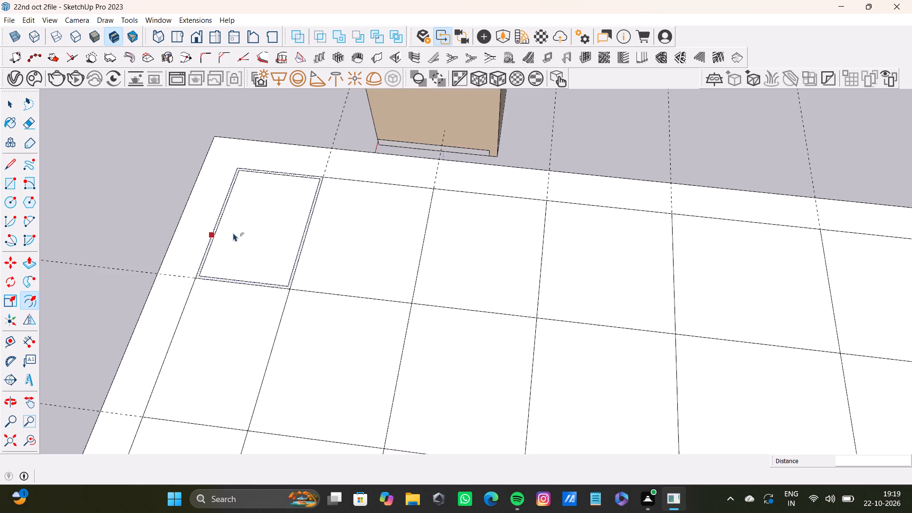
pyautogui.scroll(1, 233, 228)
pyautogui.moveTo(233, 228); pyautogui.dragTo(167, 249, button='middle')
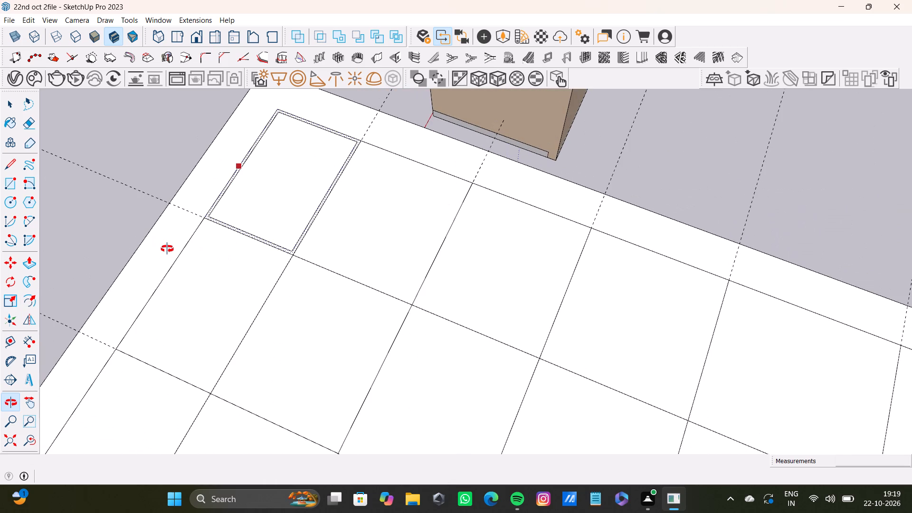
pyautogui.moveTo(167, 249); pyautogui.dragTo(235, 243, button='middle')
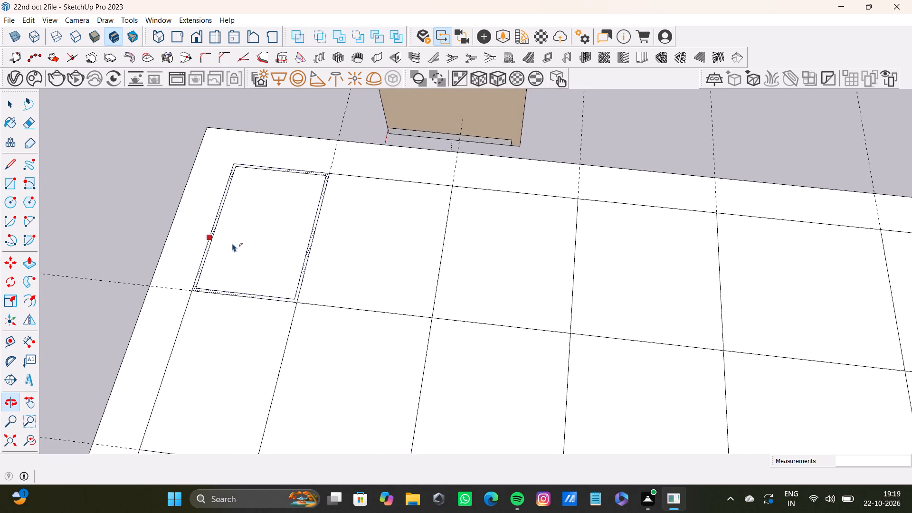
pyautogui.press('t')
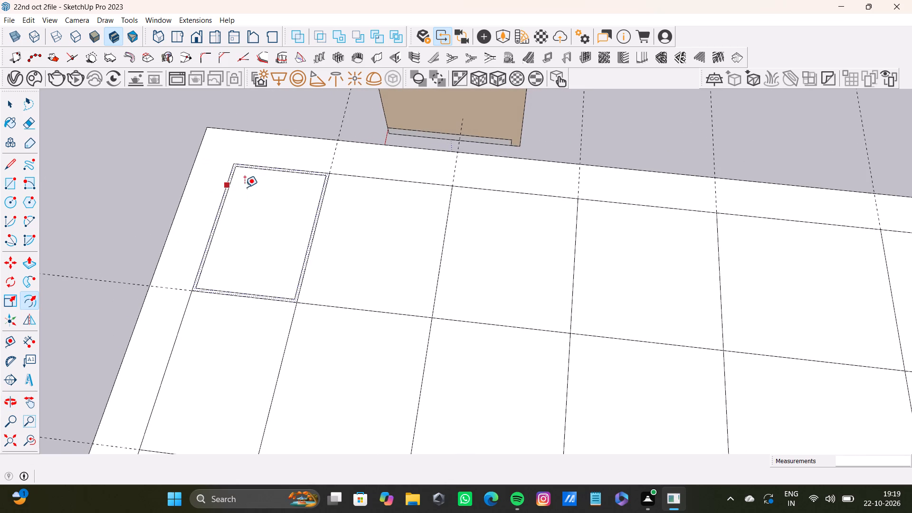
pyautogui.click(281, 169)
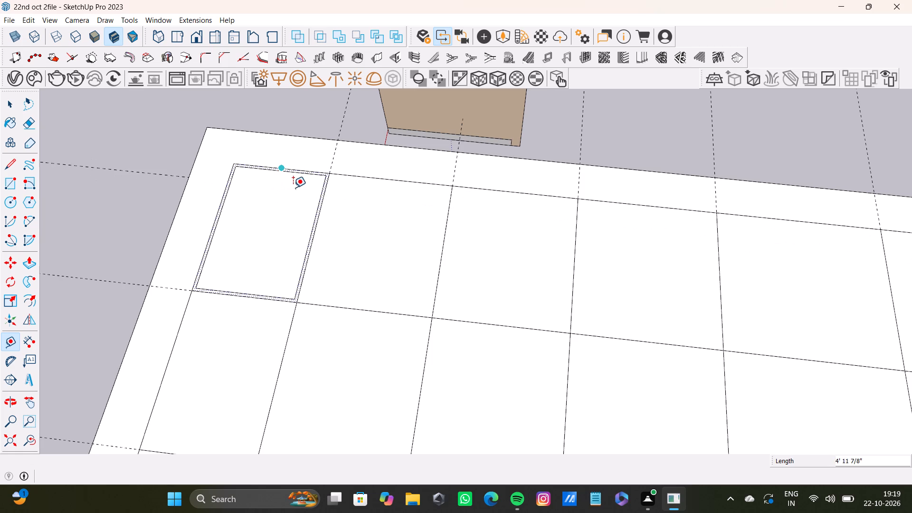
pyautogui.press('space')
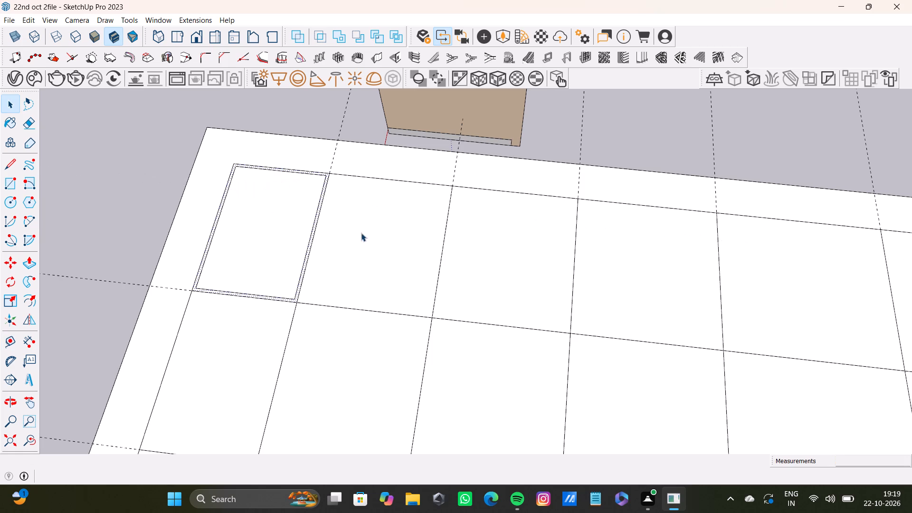
# Offset the second cell of that row inward by about 4 7/16" and the third cell by a similar narrow margin.
pyautogui.click(351, 227)
pyautogui.press('f')
pyautogui.moveTo(351, 227); pyautogui.dragTo(342, 233)
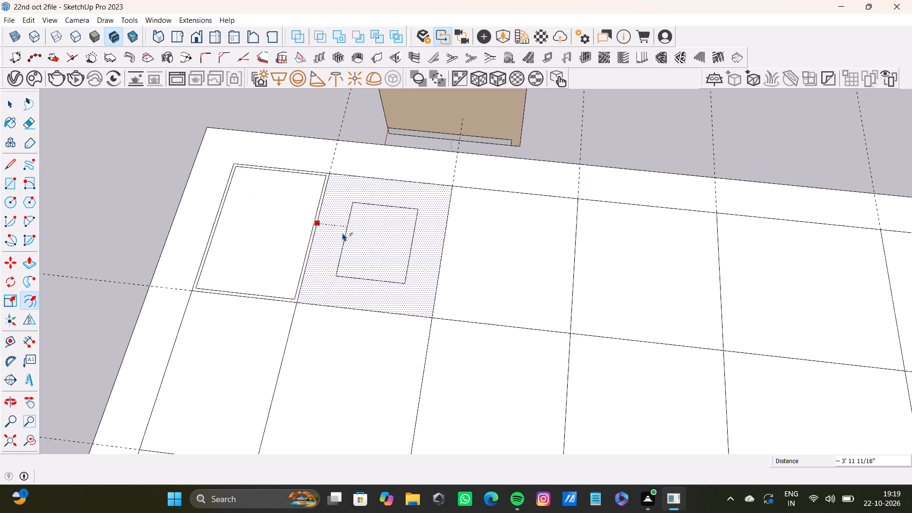
pyautogui.moveTo(342, 233); pyautogui.dragTo(316, 239)
pyautogui.press('space')
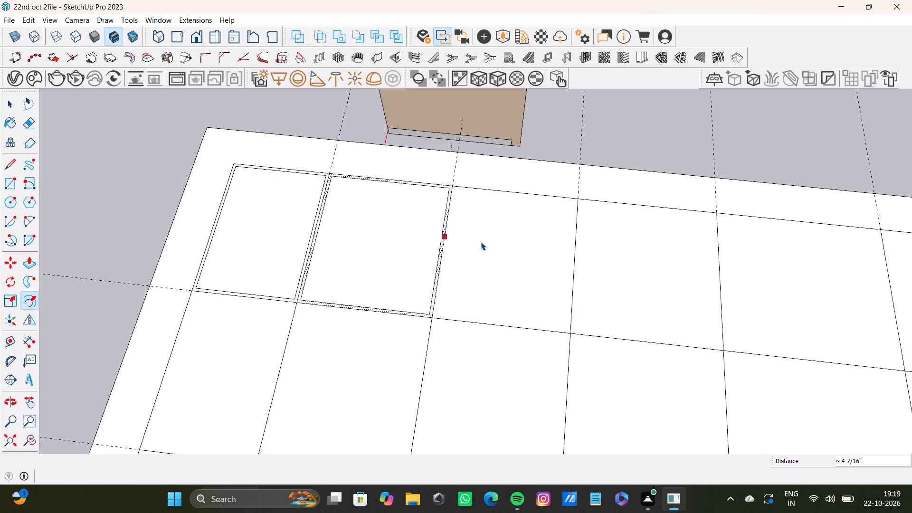
pyautogui.click(481, 242)
pyautogui.press('f')
pyautogui.moveTo(476, 246); pyautogui.dragTo(449, 252)
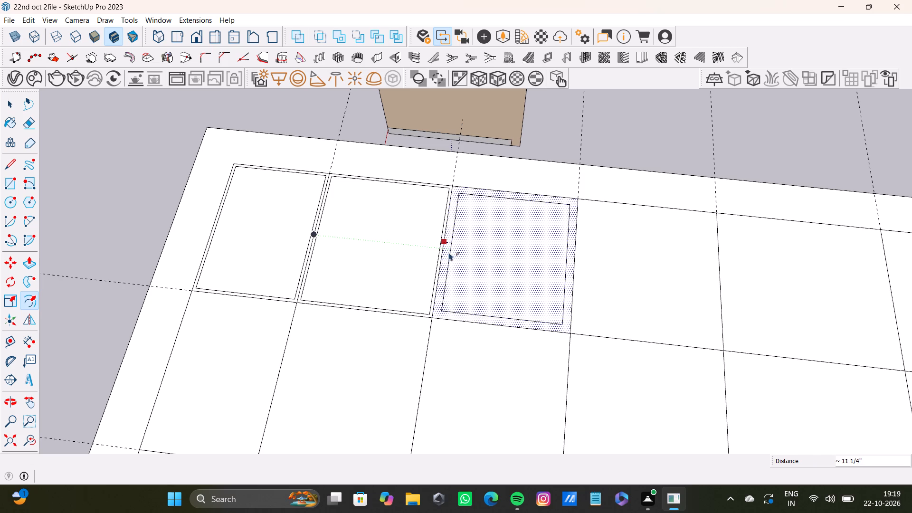
pyautogui.moveTo(449, 252); pyautogui.dragTo(445, 252)
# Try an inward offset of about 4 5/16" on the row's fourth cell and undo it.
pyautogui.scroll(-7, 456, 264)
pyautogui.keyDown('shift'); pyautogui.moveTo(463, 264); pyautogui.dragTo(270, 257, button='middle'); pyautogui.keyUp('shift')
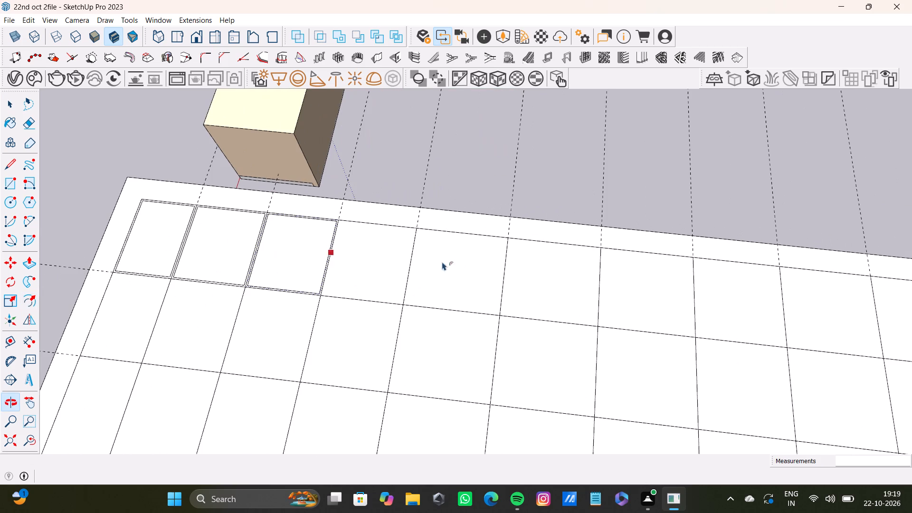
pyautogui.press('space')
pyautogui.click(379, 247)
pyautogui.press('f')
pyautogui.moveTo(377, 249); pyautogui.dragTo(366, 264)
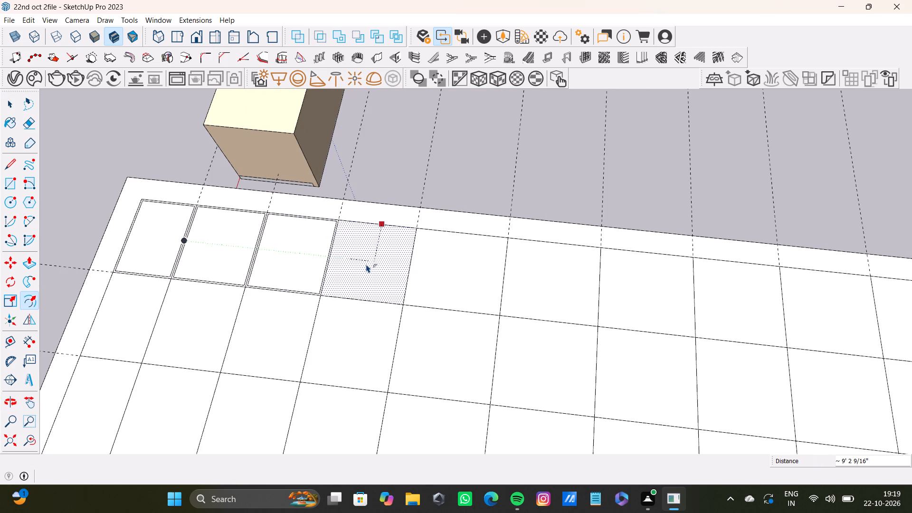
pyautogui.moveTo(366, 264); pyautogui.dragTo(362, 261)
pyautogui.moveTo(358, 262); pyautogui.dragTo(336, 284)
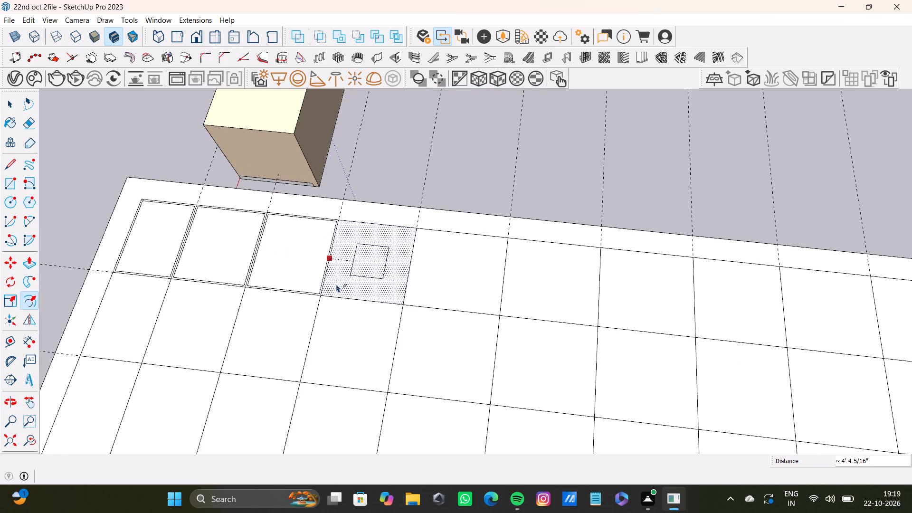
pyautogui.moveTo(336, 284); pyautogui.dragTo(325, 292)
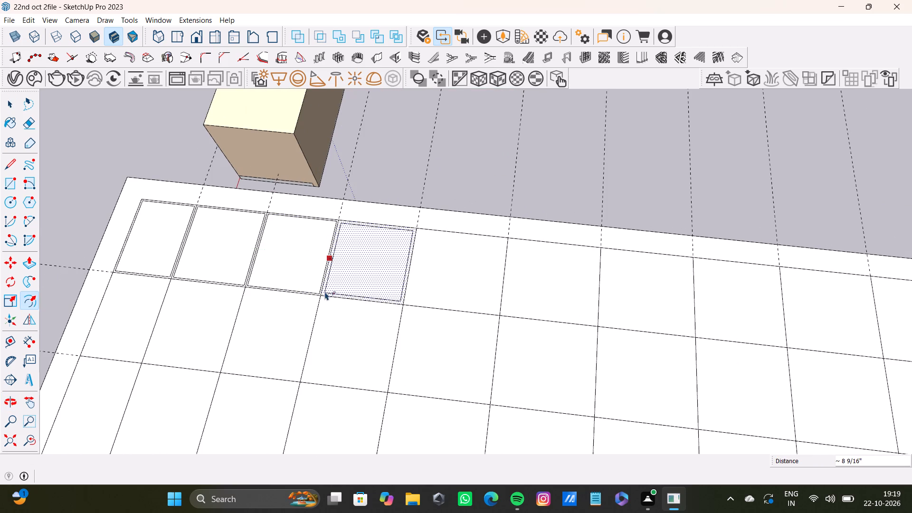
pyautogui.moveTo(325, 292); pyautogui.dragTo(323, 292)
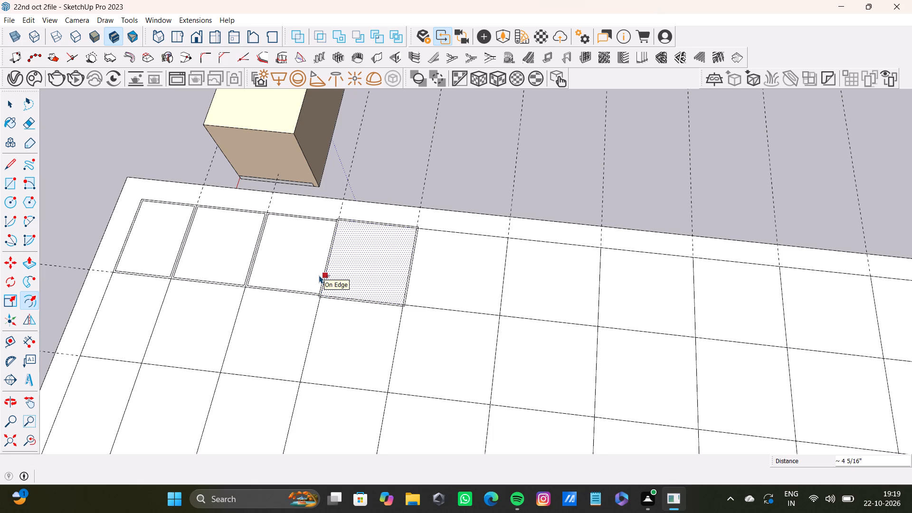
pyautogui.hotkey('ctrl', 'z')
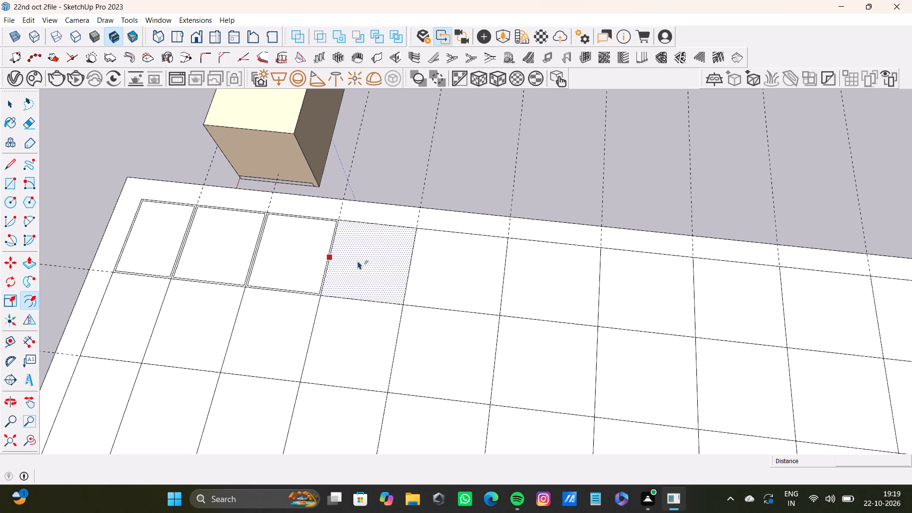
# Offset the row's fourth cell inward by about 4 15/16" and the fifth cell by about 6 1/2".
pyautogui.moveTo(358, 261); pyautogui.dragTo(327, 275)
pyautogui.scroll(-1, 327, 276)
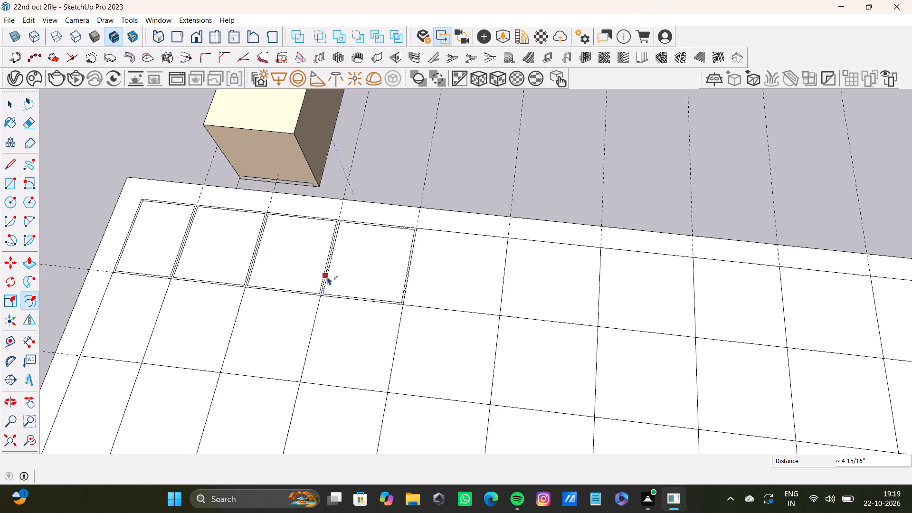
pyautogui.scroll(-2, 327, 276)
pyautogui.keyDown('shift'); pyautogui.moveTo(327, 276); pyautogui.dragTo(266, 273, button='middle'); pyautogui.keyUp('shift')
pyautogui.scroll(4, 335, 278)
pyautogui.press('space')
pyautogui.click(350, 265)
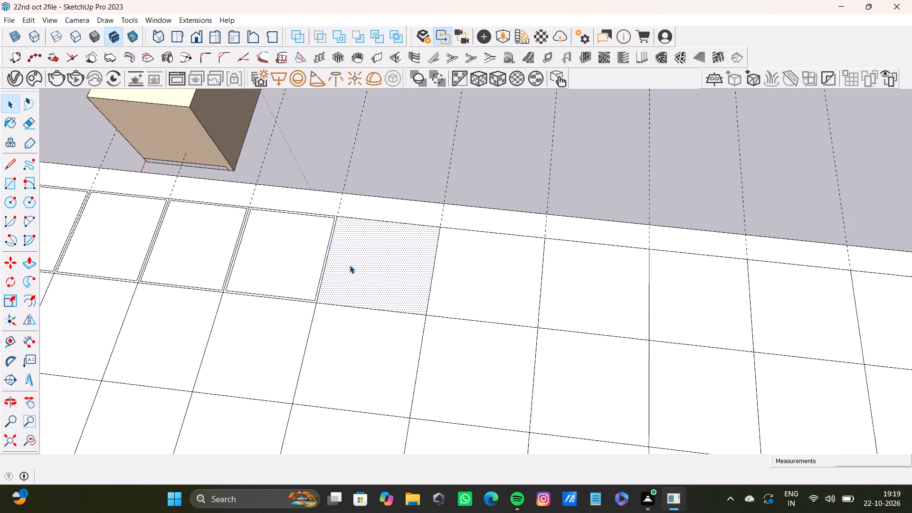
pyautogui.press('f')
pyautogui.moveTo(350, 265); pyautogui.dragTo(326, 274)
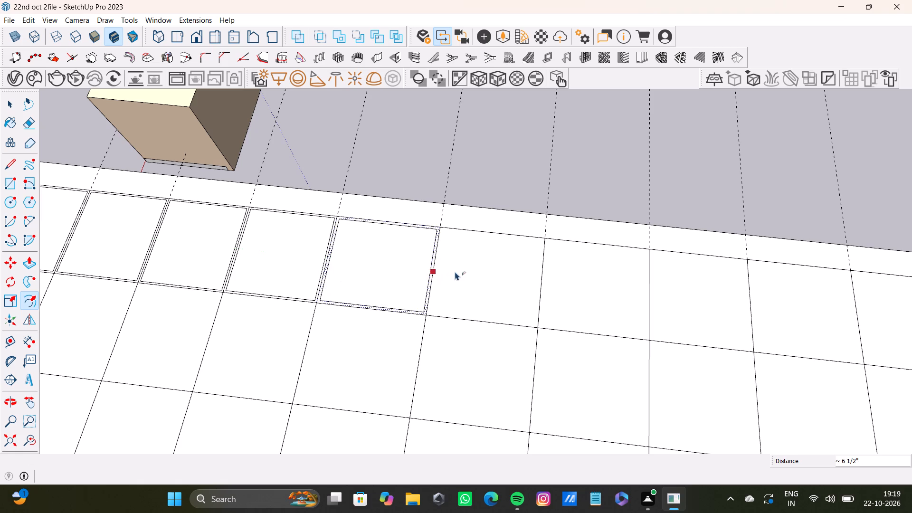
# Offset the row's sixth cell narrowly inward and the seventh cell inward by about 7 1/4".
pyautogui.press('space')
pyautogui.click(462, 269)
pyautogui.press('f')
pyautogui.moveTo(462, 269); pyautogui.dragTo(438, 279)
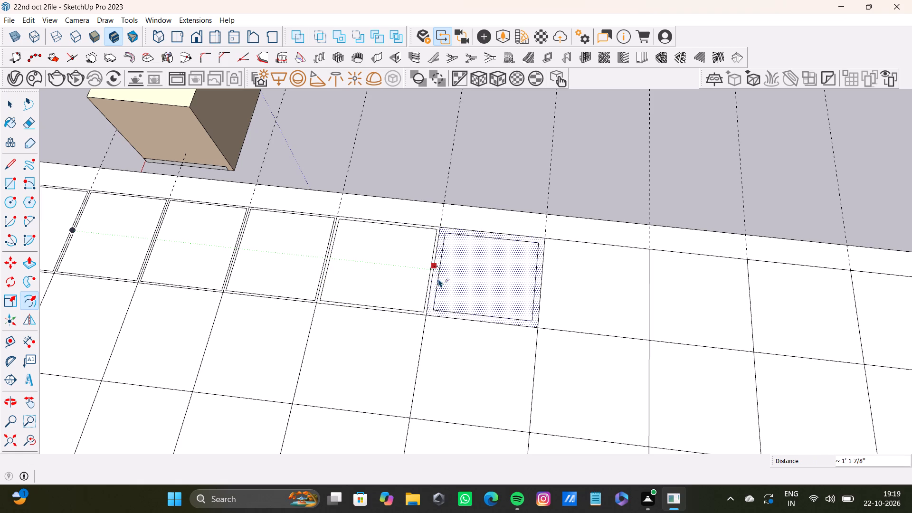
pyautogui.moveTo(438, 279); pyautogui.dragTo(436, 281)
pyautogui.moveTo(470, 301); pyautogui.dragTo(307, 317, button='middle')
pyautogui.press('space')
pyautogui.click(395, 292)
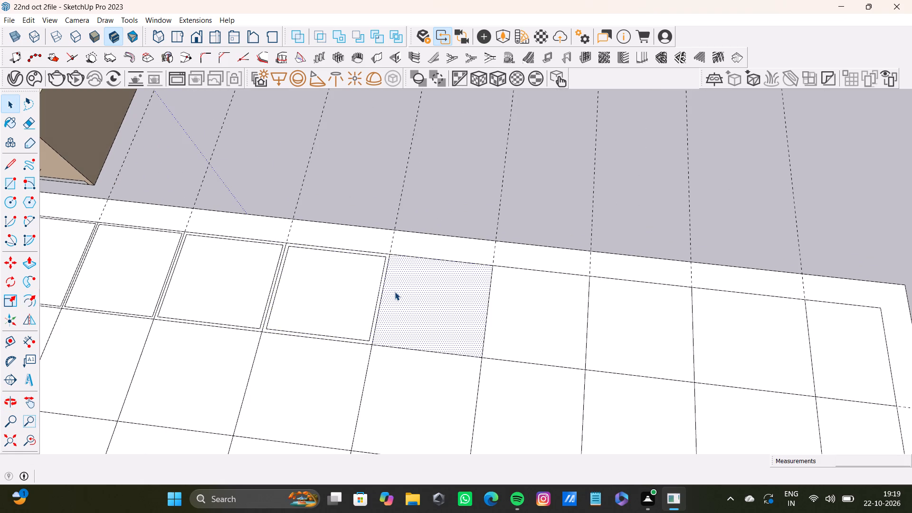
pyautogui.press('f')
pyautogui.moveTo(396, 294); pyautogui.dragTo(384, 301)
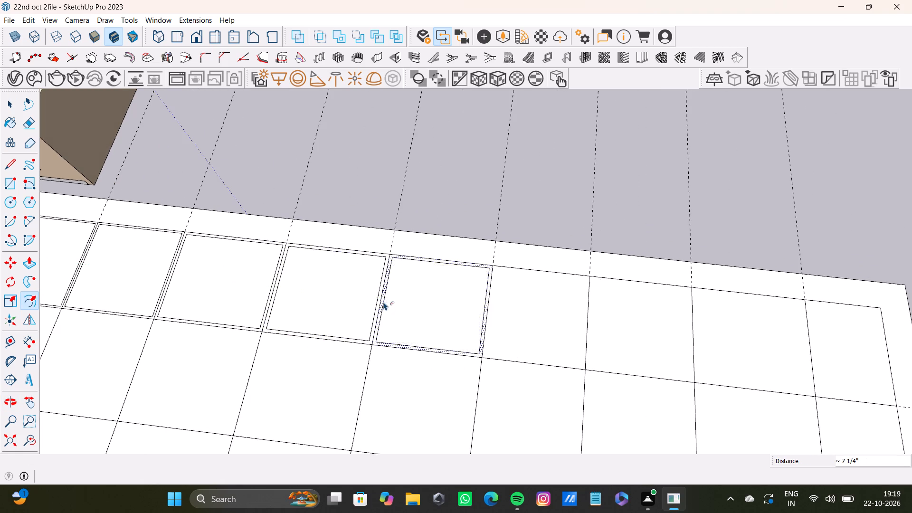
# Offset the row's eighth cell inward by about 7 3/4" and the ninth cell by a similar narrow margin.
pyautogui.scroll(-3, 383, 302)
pyautogui.keyDown('shift'); pyautogui.moveTo(384, 302); pyautogui.dragTo(296, 303, button='middle'); pyautogui.keyUp('shift')
pyautogui.press('space')
pyautogui.click(389, 308)
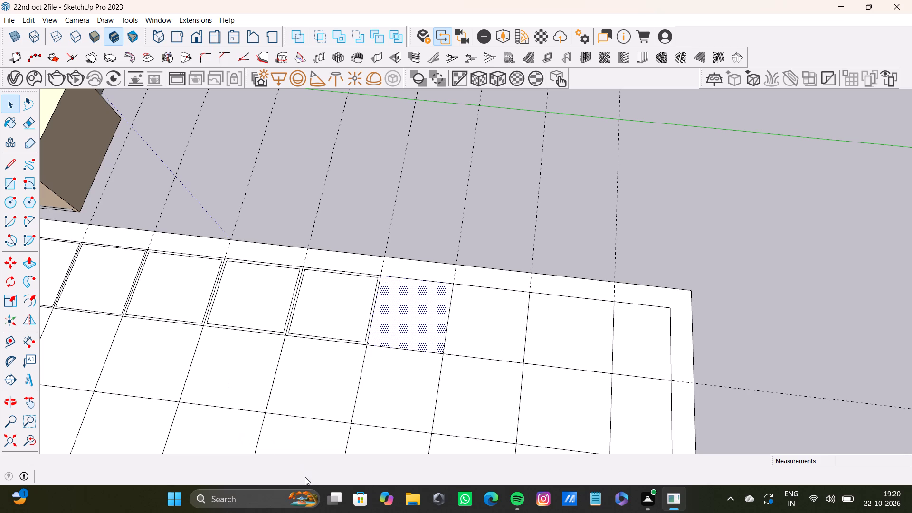
pyautogui.press('f')
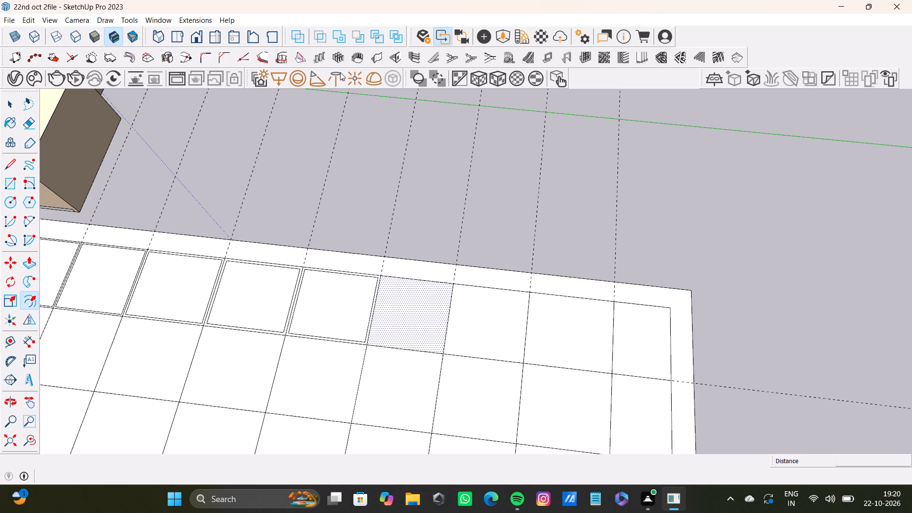
pyautogui.moveTo(412, 307); pyautogui.dragTo(383, 323)
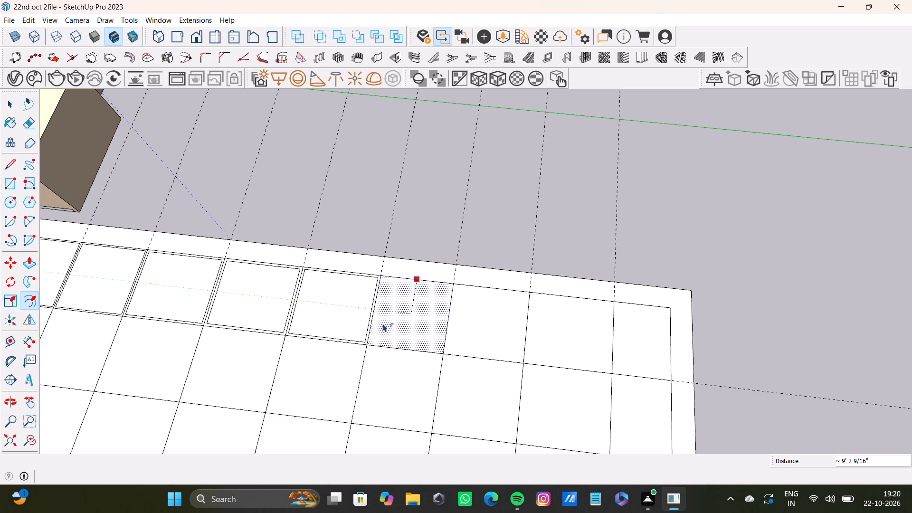
pyautogui.moveTo(383, 323); pyautogui.dragTo(427, 282)
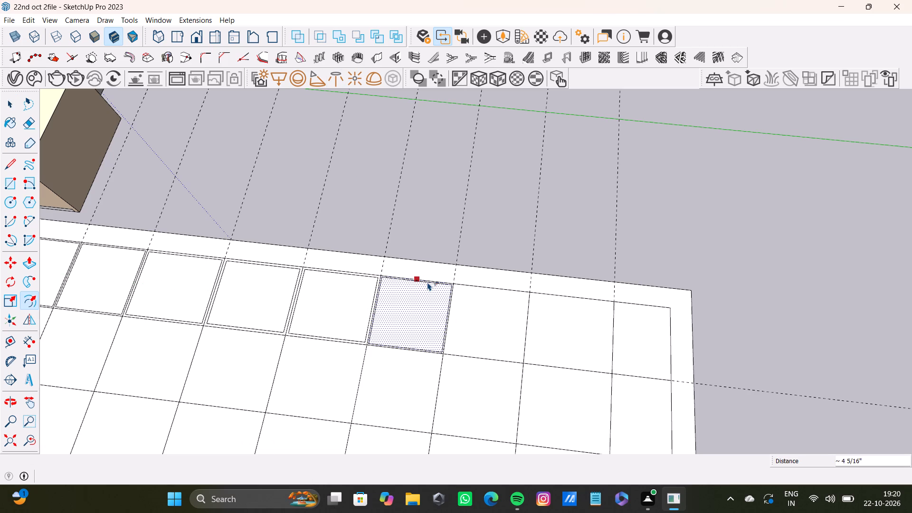
pyautogui.moveTo(427, 282); pyautogui.dragTo(427, 283)
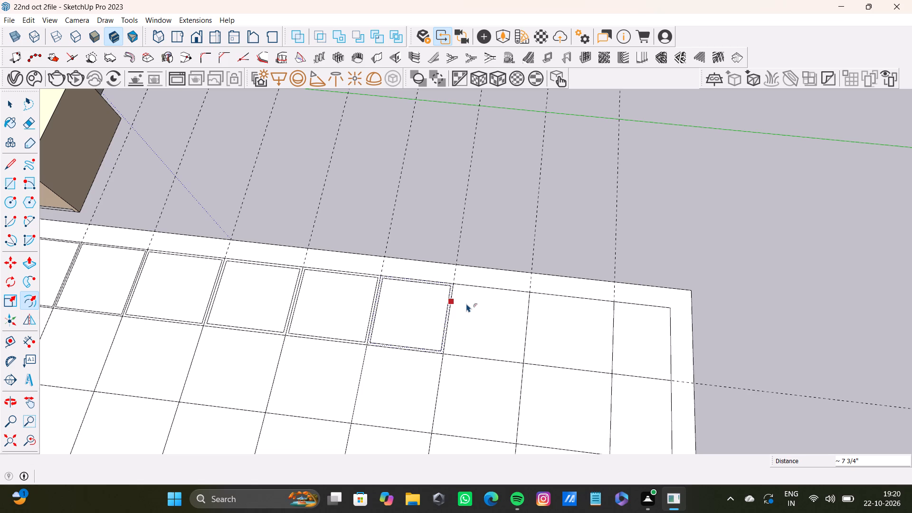
pyautogui.press('space')
pyautogui.click(466, 304)
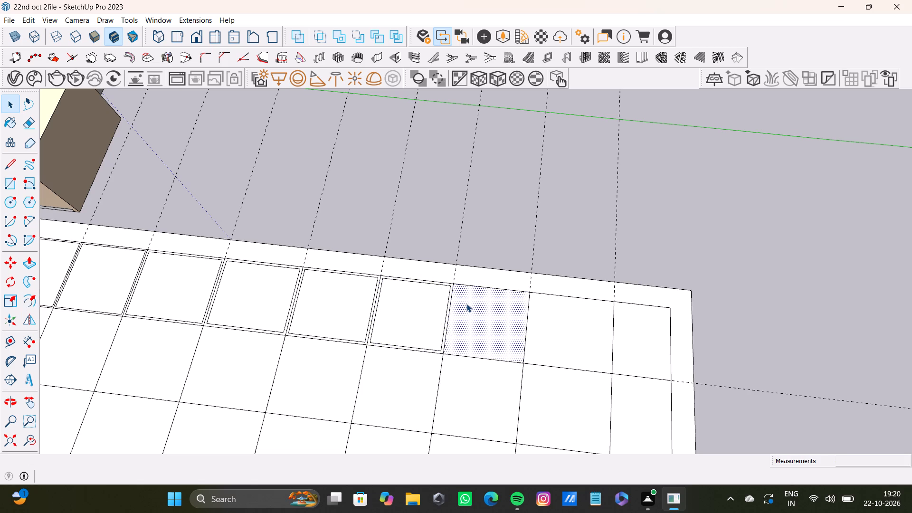
pyautogui.press('f')
pyautogui.moveTo(466, 304); pyautogui.dragTo(465, 311)
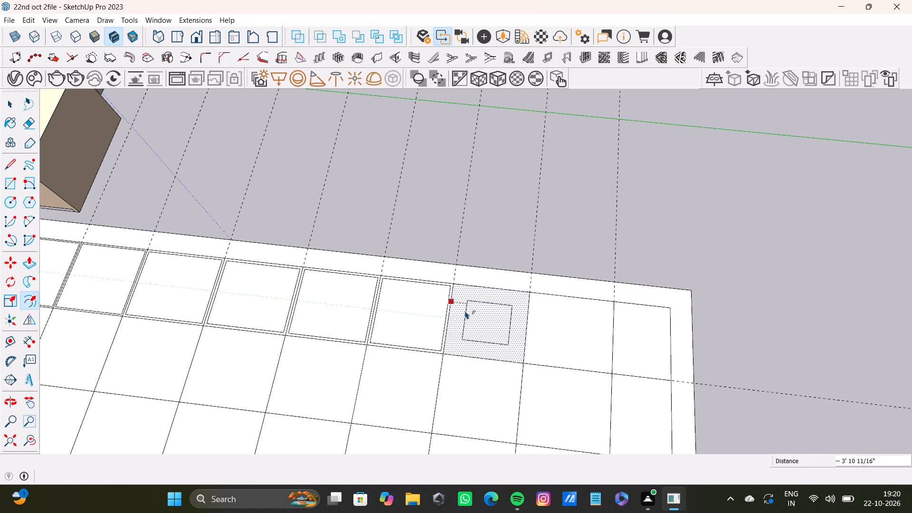
pyautogui.moveTo(465, 311); pyautogui.dragTo(450, 326)
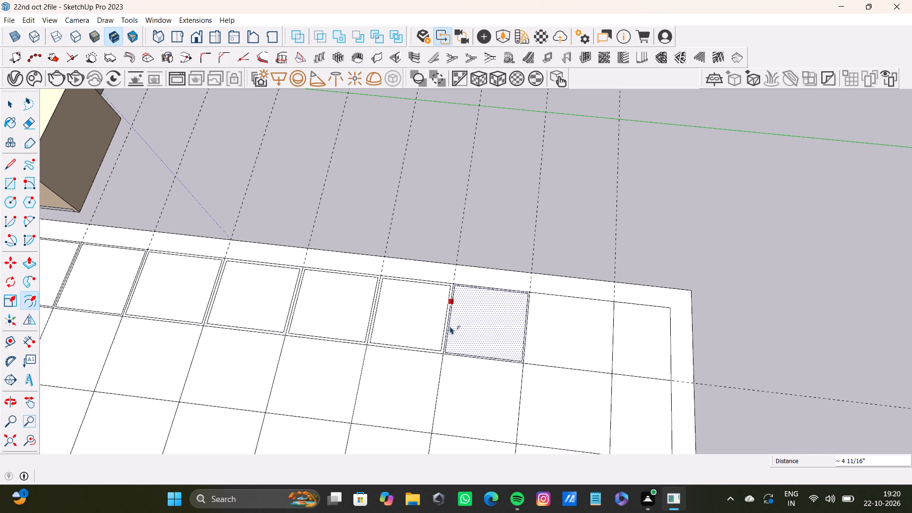
pyautogui.moveTo(450, 326); pyautogui.dragTo(450, 326)
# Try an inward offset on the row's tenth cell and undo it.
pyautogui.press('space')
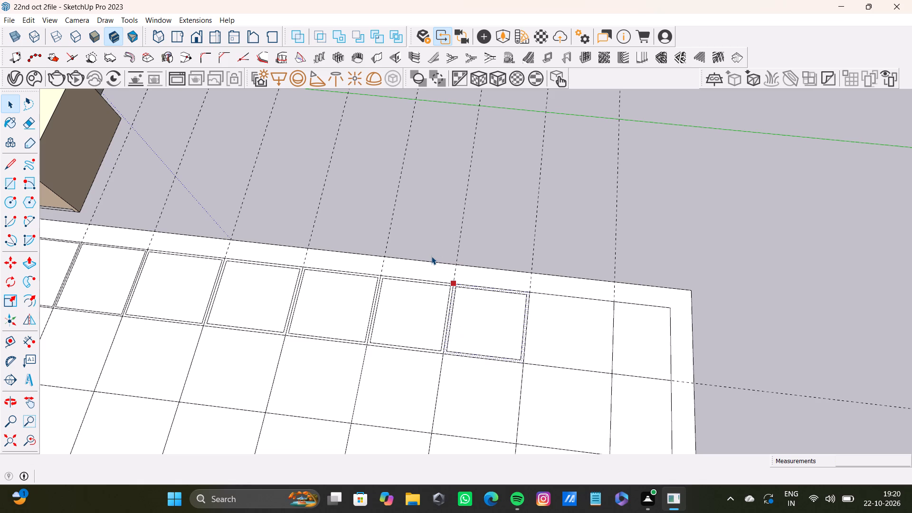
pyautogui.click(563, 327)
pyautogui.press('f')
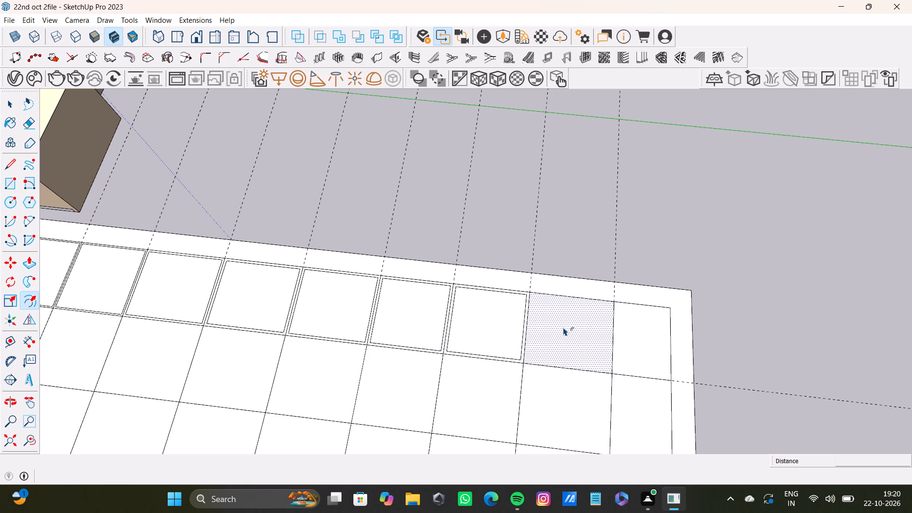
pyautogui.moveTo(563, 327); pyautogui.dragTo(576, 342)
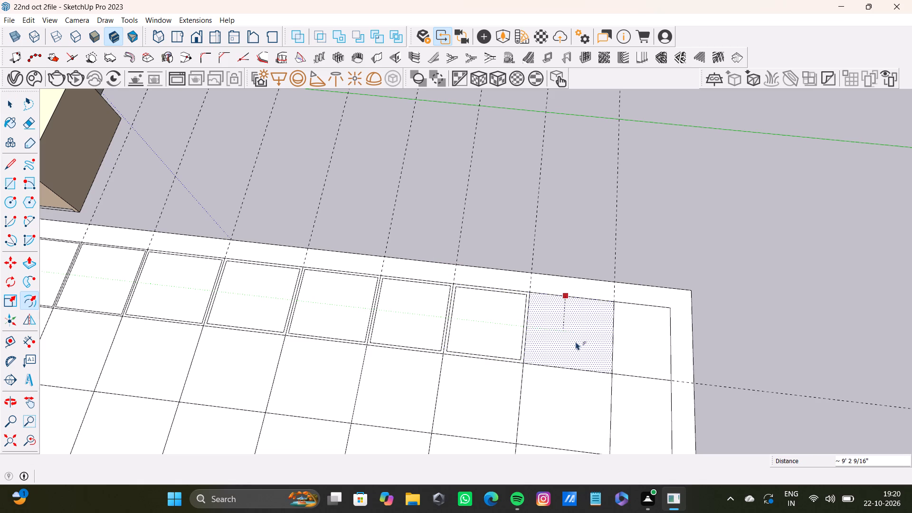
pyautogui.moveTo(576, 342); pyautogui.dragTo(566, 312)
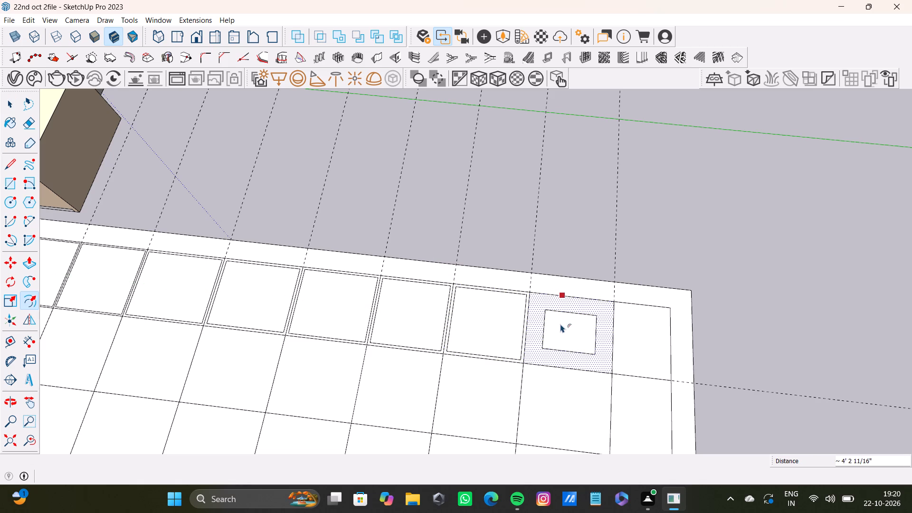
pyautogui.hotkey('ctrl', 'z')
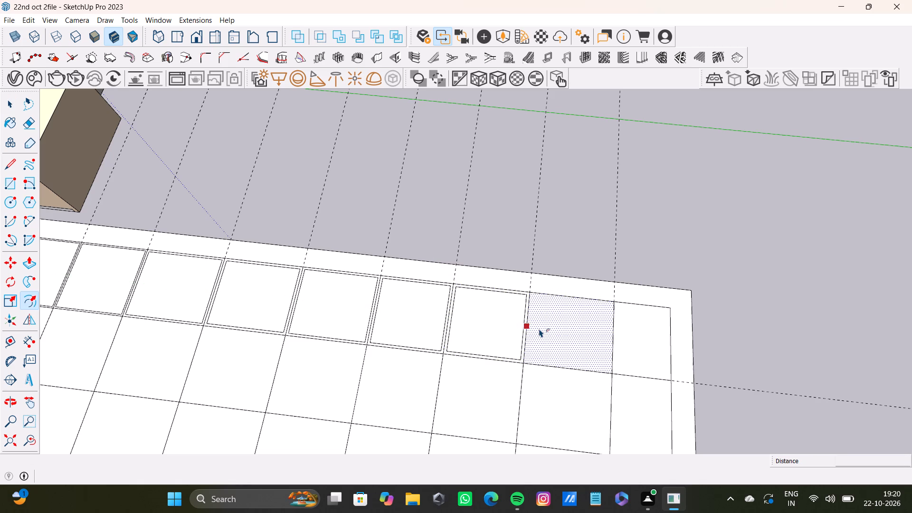
# Offset the row's tenth cell and the narrower eleventh cell at the row's end inward by a narrow margin.
pyautogui.press('f')
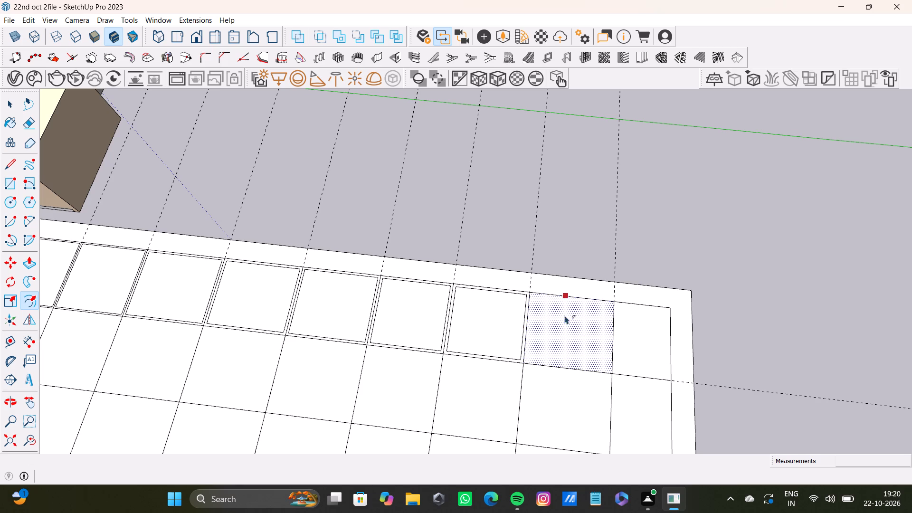
pyautogui.moveTo(562, 323); pyautogui.dragTo(584, 304)
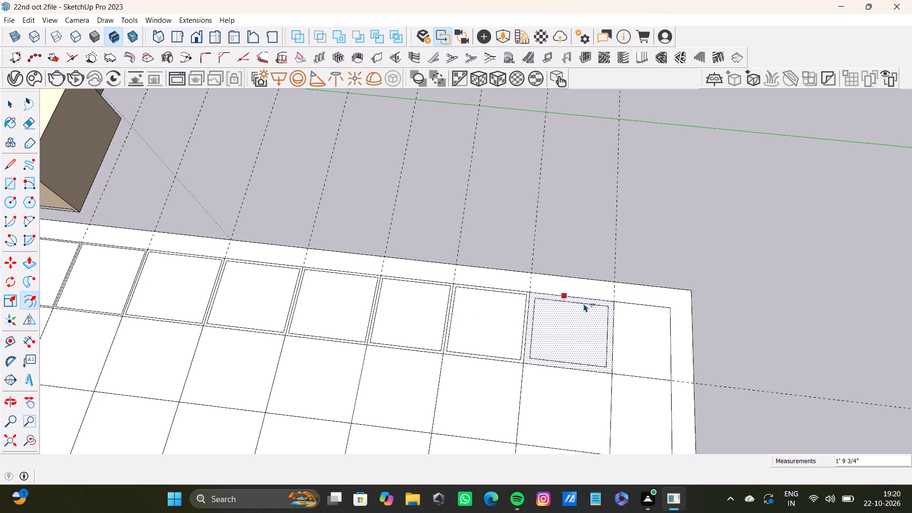
pyautogui.moveTo(584, 304); pyautogui.dragTo(585, 301)
pyautogui.scroll(-8, 554, 327)
pyautogui.moveTo(554, 329); pyautogui.dragTo(475, 327, button='middle')
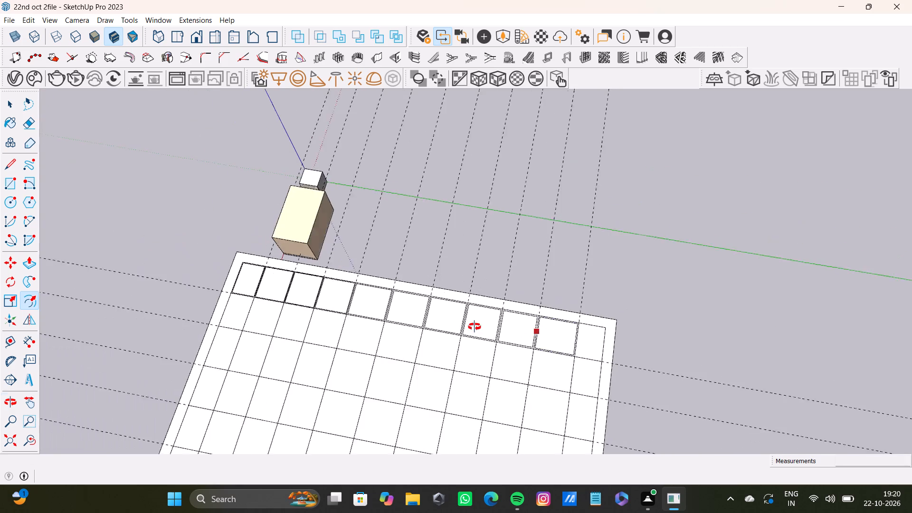
pyautogui.moveTo(475, 327); pyautogui.dragTo(478, 328, button='middle')
pyautogui.scroll(7, 543, 363)
pyautogui.scroll(5, 580, 372)
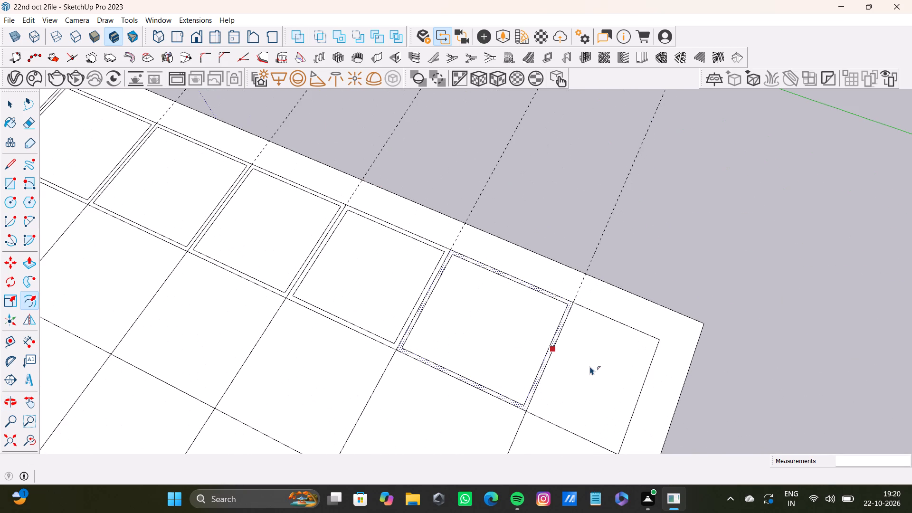
pyautogui.press('space')
pyautogui.click(590, 366)
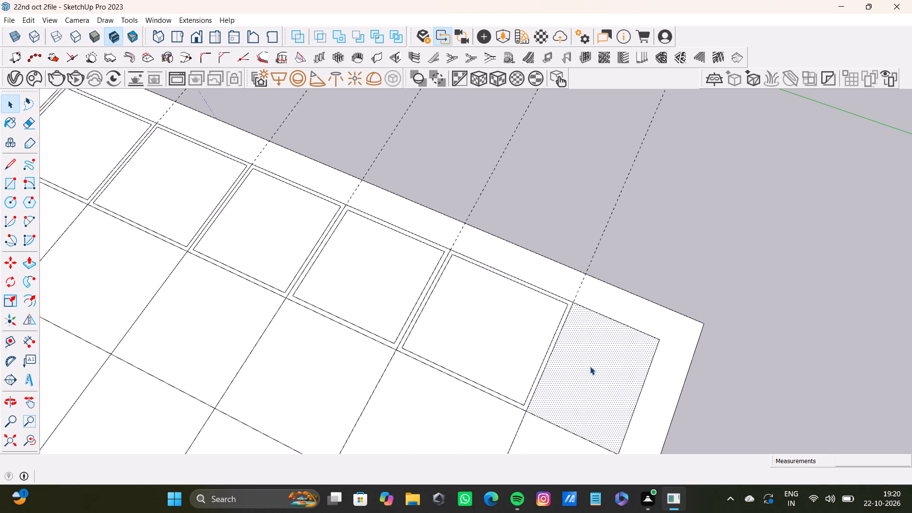
pyautogui.press('f')
pyautogui.moveTo(590, 366); pyautogui.dragTo(554, 377)
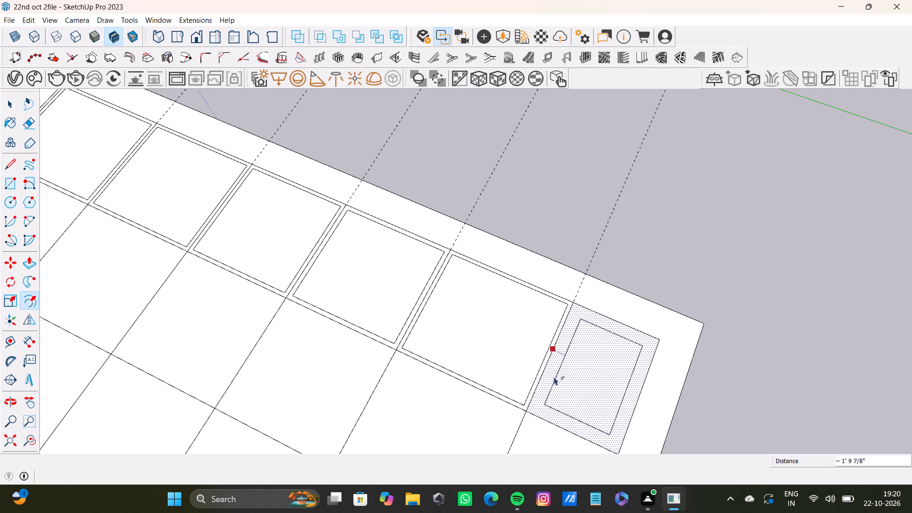
pyautogui.moveTo(554, 377); pyautogui.dragTo(546, 377)
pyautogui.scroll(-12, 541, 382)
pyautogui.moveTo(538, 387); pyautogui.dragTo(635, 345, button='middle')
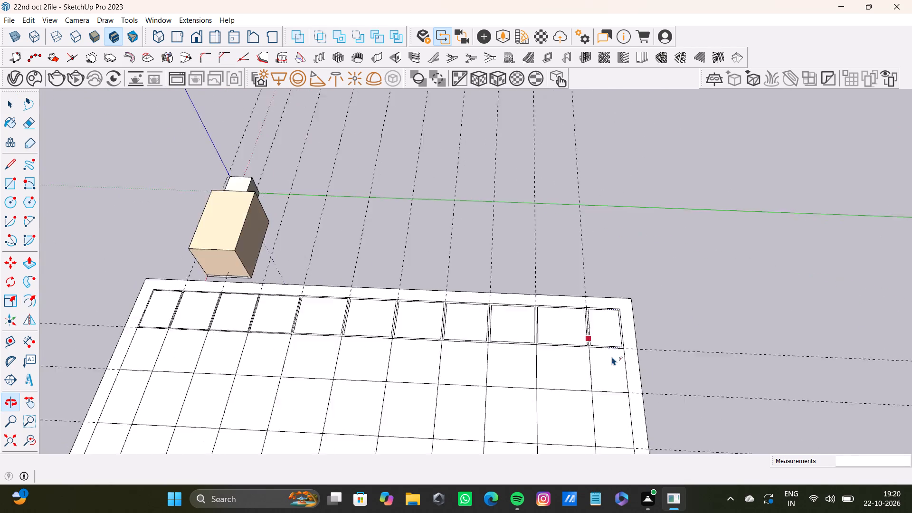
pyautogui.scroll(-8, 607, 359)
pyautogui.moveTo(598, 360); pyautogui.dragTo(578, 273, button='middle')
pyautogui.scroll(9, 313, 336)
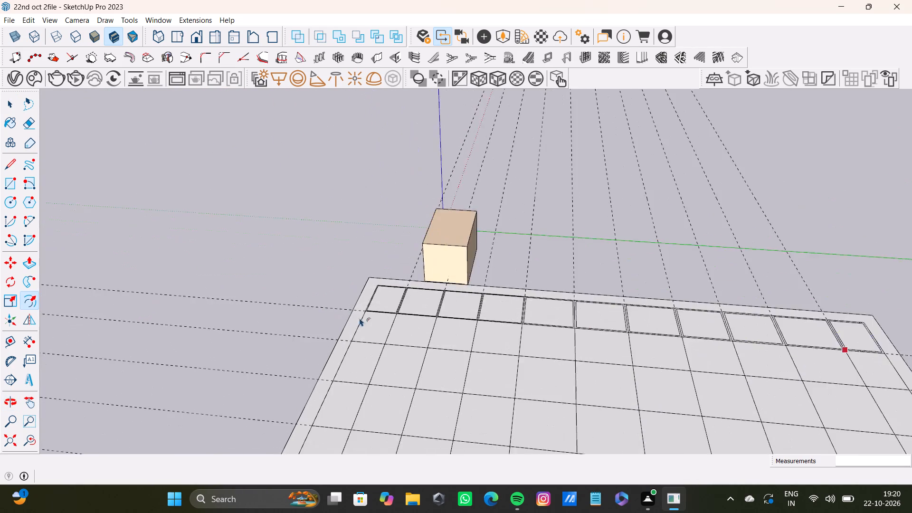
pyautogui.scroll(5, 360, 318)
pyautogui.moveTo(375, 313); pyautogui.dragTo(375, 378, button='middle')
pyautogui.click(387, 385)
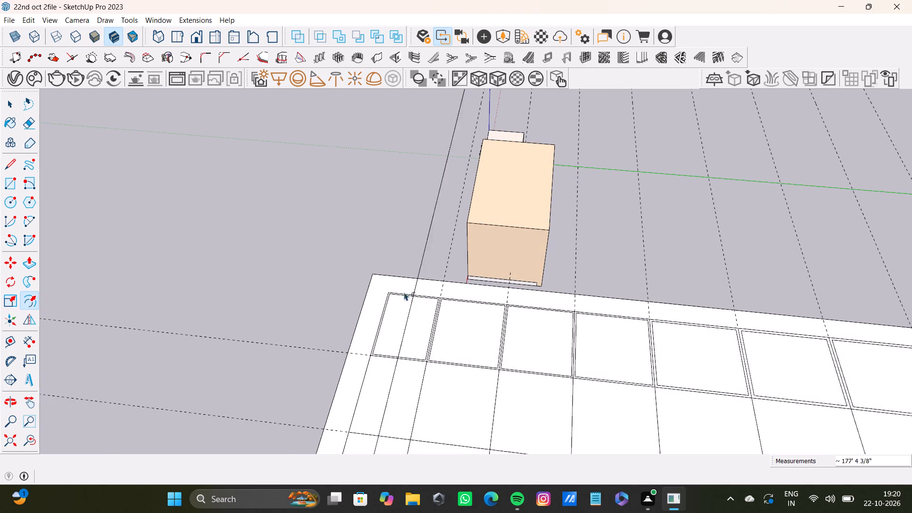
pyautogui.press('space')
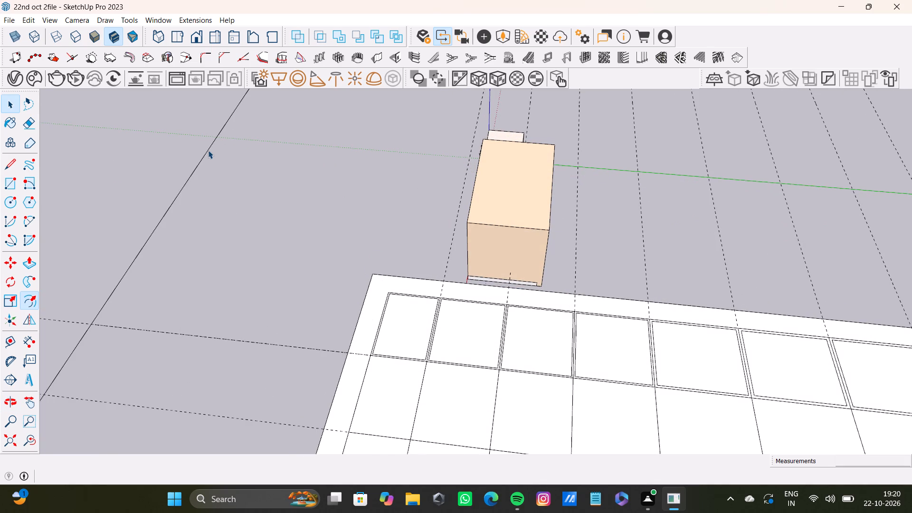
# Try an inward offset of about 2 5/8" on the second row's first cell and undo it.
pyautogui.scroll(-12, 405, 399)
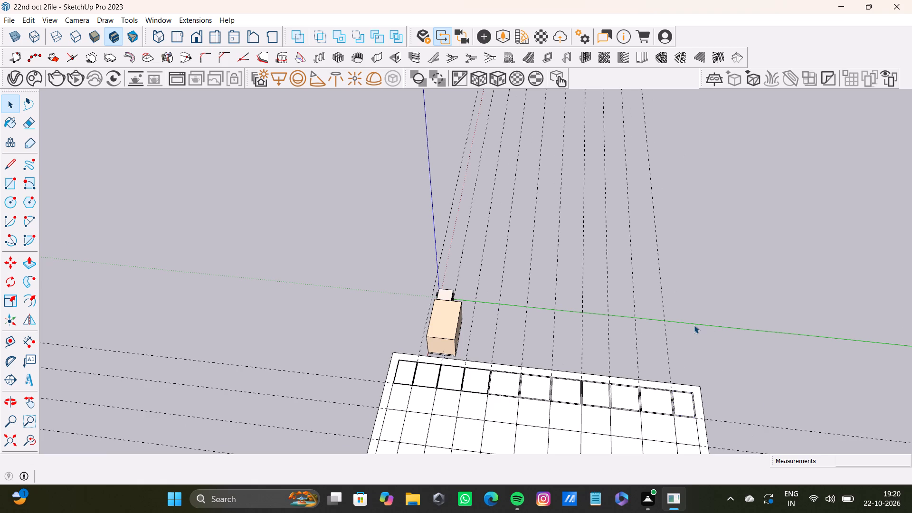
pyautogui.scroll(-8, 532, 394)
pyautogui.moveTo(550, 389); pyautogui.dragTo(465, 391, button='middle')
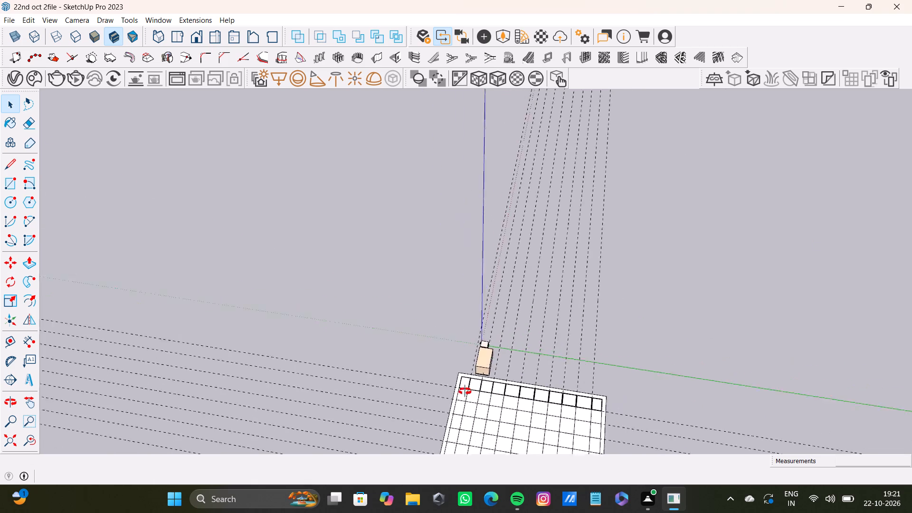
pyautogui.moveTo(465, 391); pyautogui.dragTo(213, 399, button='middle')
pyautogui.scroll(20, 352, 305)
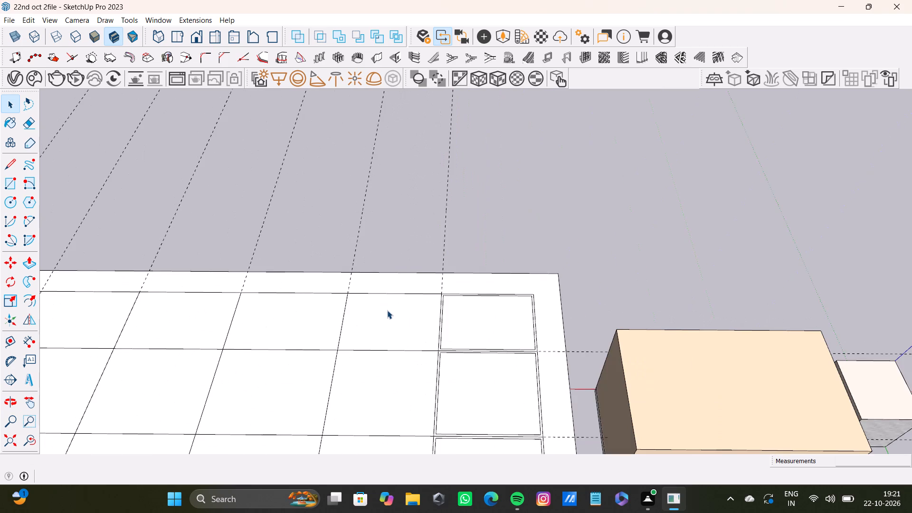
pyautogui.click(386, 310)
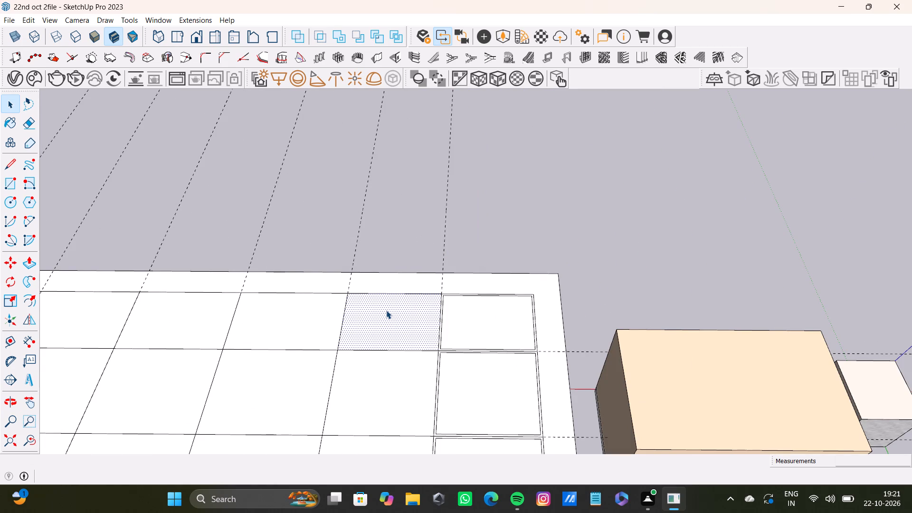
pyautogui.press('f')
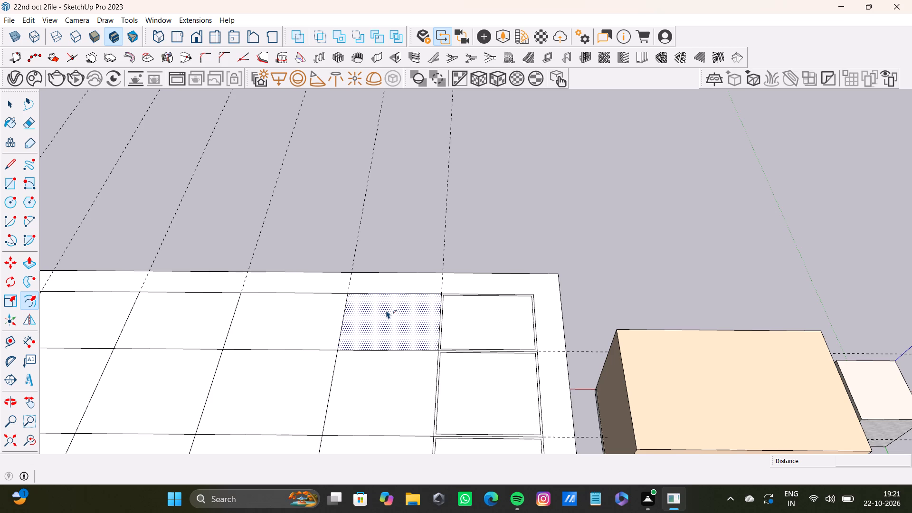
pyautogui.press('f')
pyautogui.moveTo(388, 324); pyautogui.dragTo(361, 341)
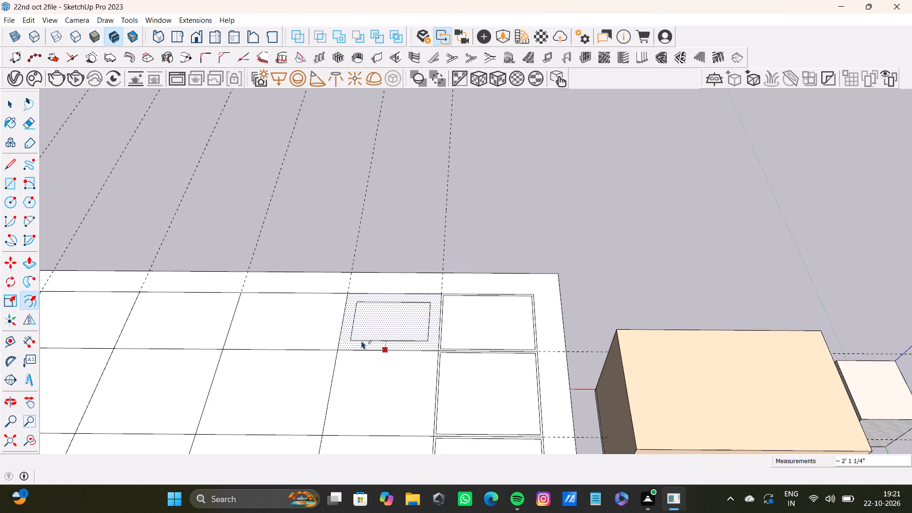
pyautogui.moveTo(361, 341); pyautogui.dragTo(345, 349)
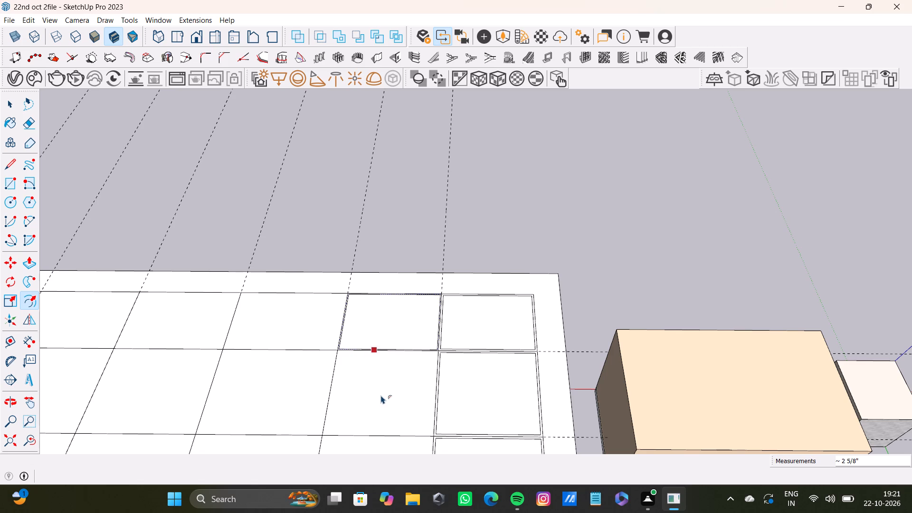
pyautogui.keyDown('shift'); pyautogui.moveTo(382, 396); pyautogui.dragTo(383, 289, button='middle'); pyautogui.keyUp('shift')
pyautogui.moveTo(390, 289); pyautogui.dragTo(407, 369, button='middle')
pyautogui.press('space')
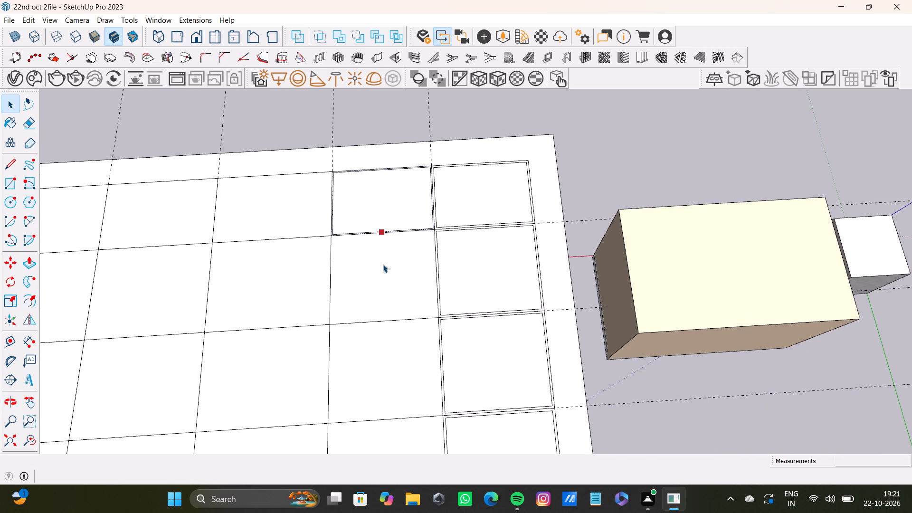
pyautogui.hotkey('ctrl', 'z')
# Offset the second row's first cell narrowly inward and the second cell inward by about 5 11/16".
pyautogui.click(370, 197)
pyautogui.press('f')
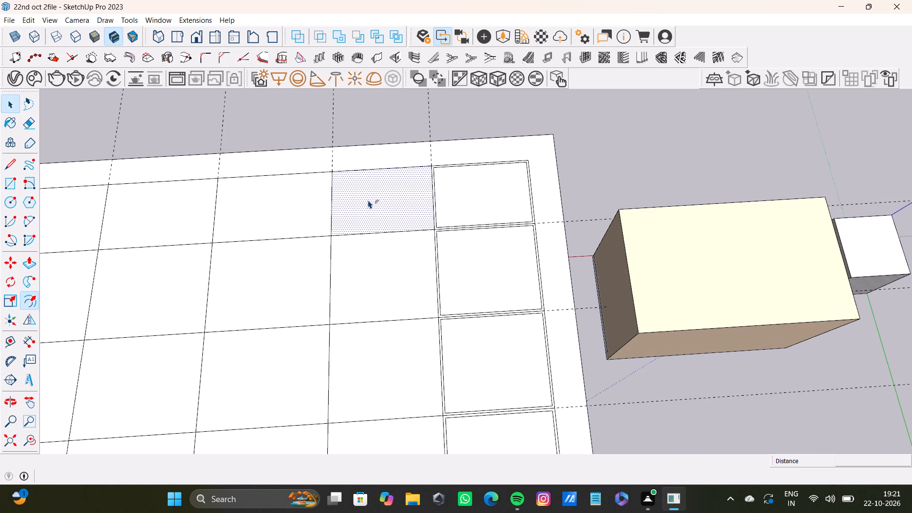
pyautogui.moveTo(373, 199); pyautogui.dragTo(357, 175)
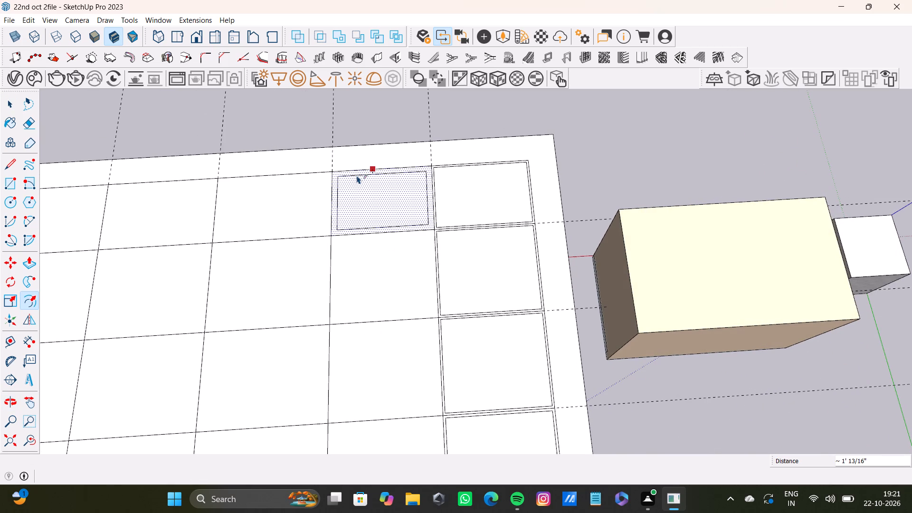
pyautogui.moveTo(357, 175); pyautogui.dragTo(355, 173)
pyautogui.press('space')
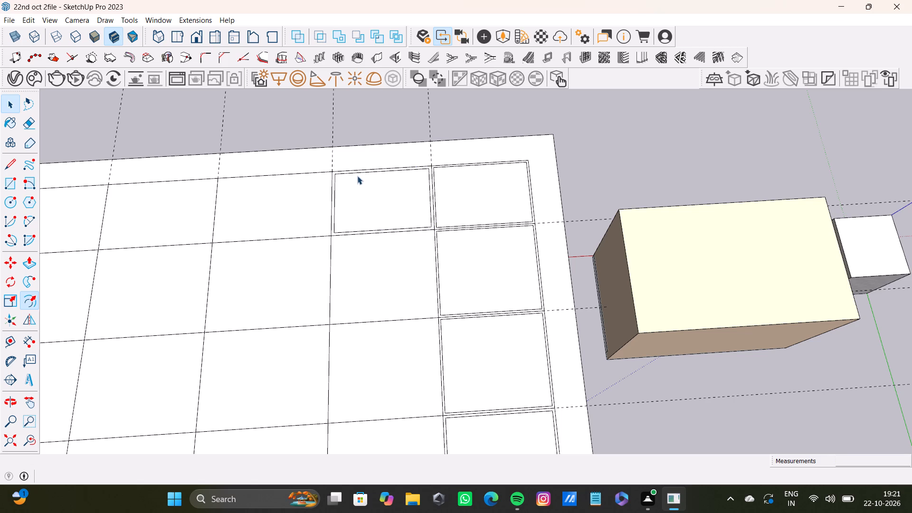
pyautogui.click(375, 289)
pyautogui.press('f')
pyautogui.moveTo(375, 289); pyautogui.dragTo(353, 317)
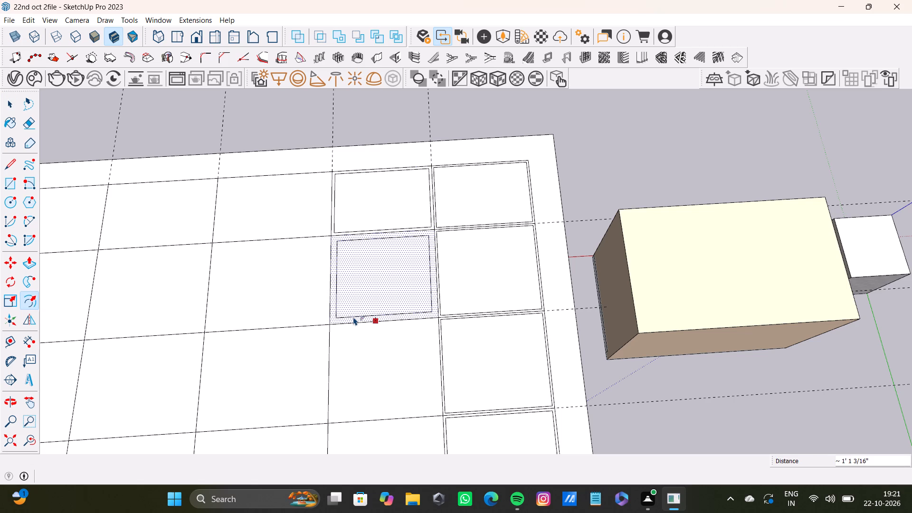
pyautogui.moveTo(353, 317); pyautogui.dragTo(349, 321)
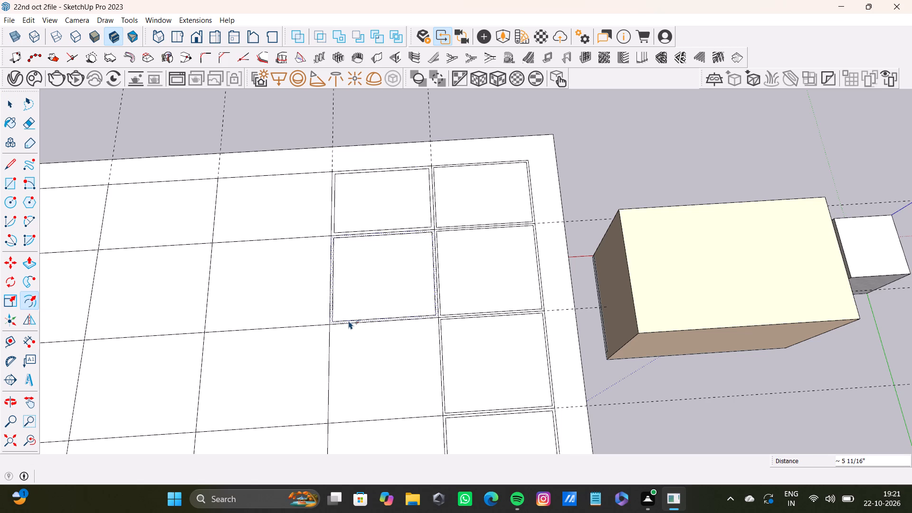
pyautogui.keyDown('shift'); pyautogui.moveTo(349, 321); pyautogui.dragTo(335, 238, button='middle'); pyautogui.keyUp('shift')
# Offset the second row's third cell narrowly inward and the fourth cell inward by about 6 5/16".
pyautogui.press('space')
pyautogui.click(360, 264)
pyautogui.press('f')
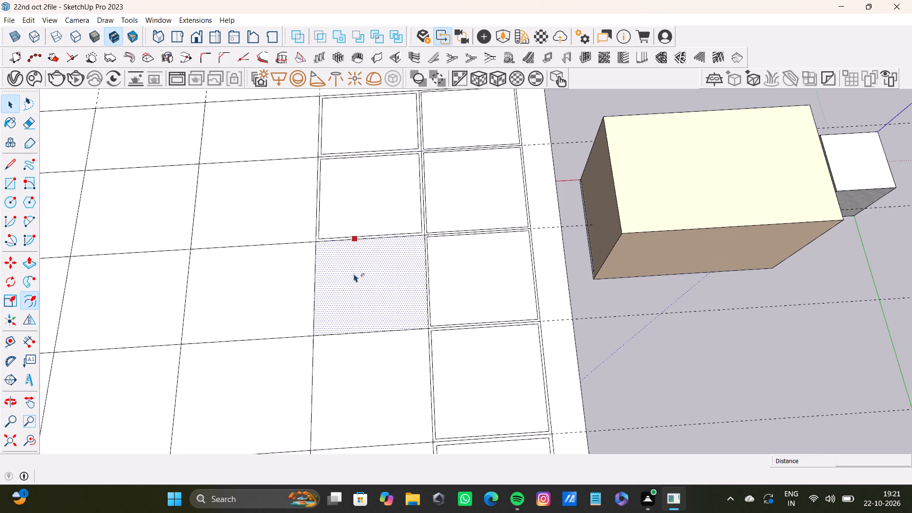
pyautogui.moveTo(354, 274); pyautogui.dragTo(337, 244)
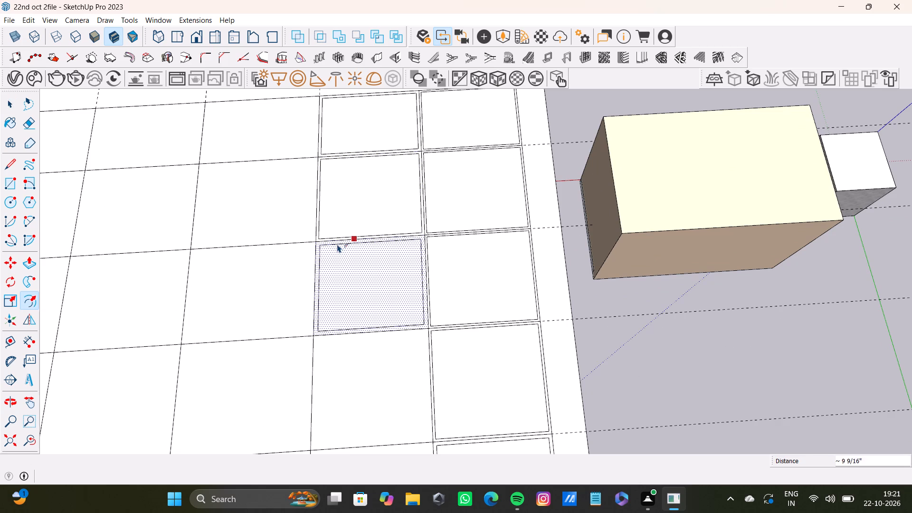
pyautogui.moveTo(337, 244); pyautogui.dragTo(337, 243)
pyautogui.scroll(-3, 338, 266)
pyautogui.keyDown('shift'); pyautogui.moveTo(347, 306); pyautogui.dragTo(346, 194, button='middle'); pyautogui.keyUp('shift')
pyautogui.press('space')
pyautogui.click(368, 237)
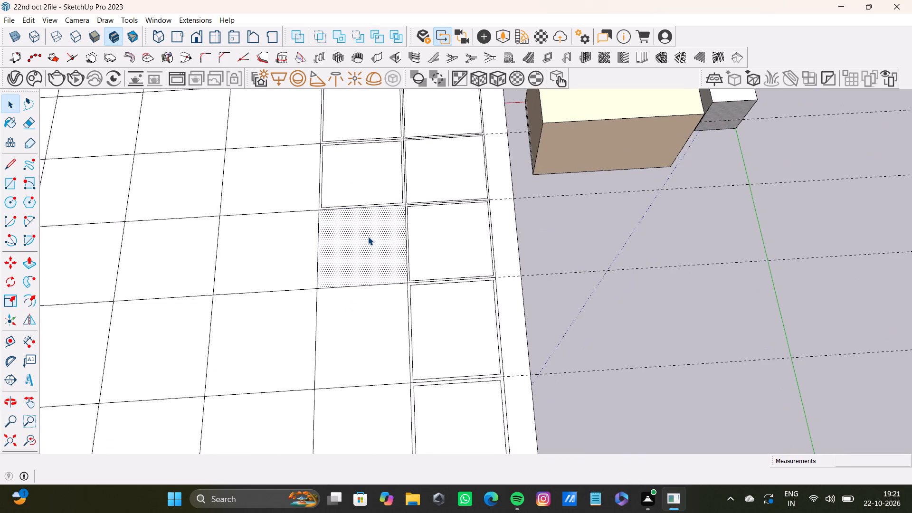
pyautogui.press('f')
pyautogui.moveTo(367, 237); pyautogui.dragTo(357, 209)
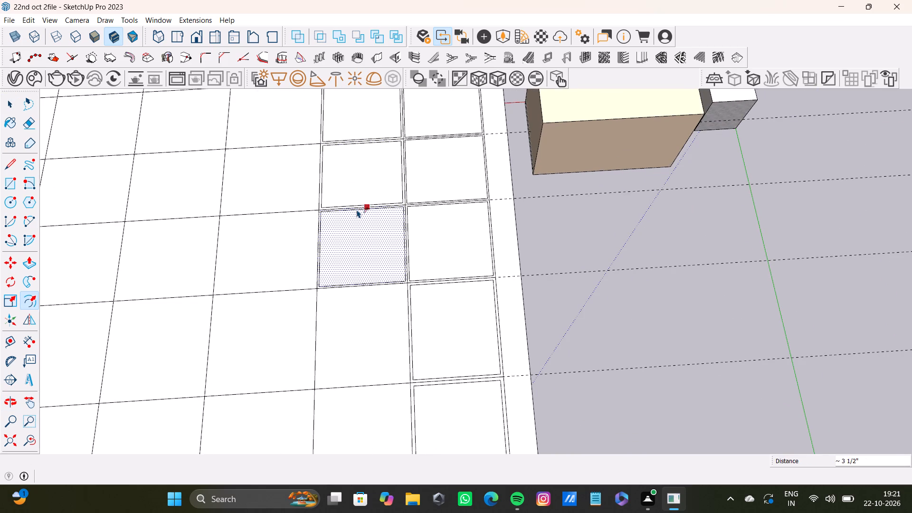
pyautogui.moveTo(357, 209); pyautogui.dragTo(357, 210)
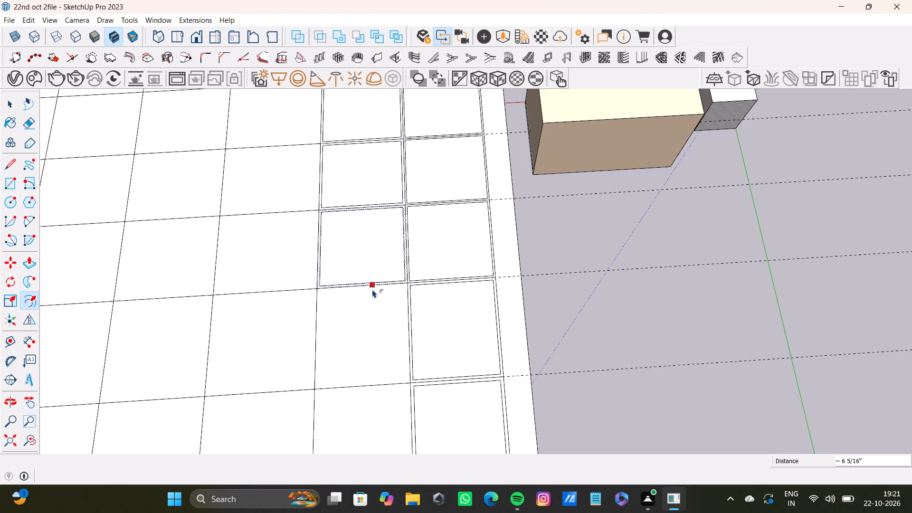
# Offset the second row's fifth cell narrowly inward and the sixth cell inward by about 10".
pyautogui.press('space')
pyautogui.click(371, 314)
pyautogui.press('f')
pyautogui.moveTo(371, 314); pyautogui.dragTo(368, 290)
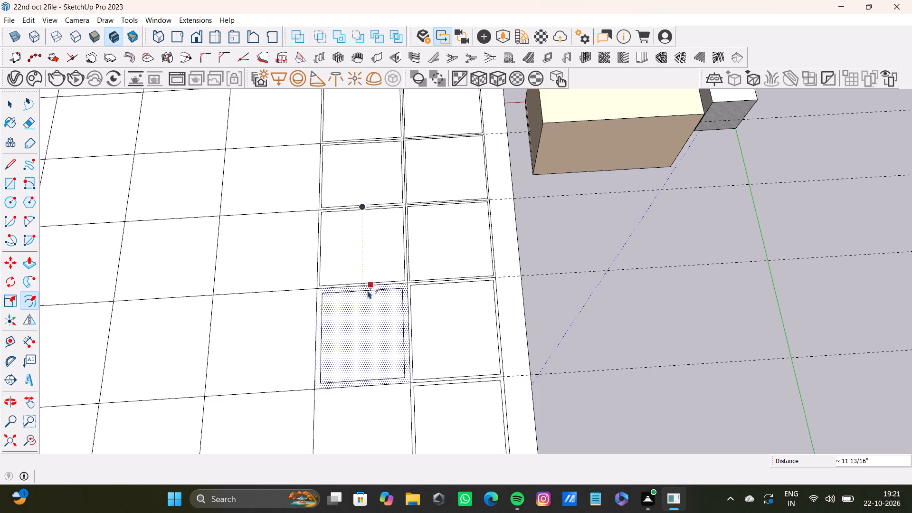
pyautogui.moveTo(368, 290); pyautogui.dragTo(365, 289)
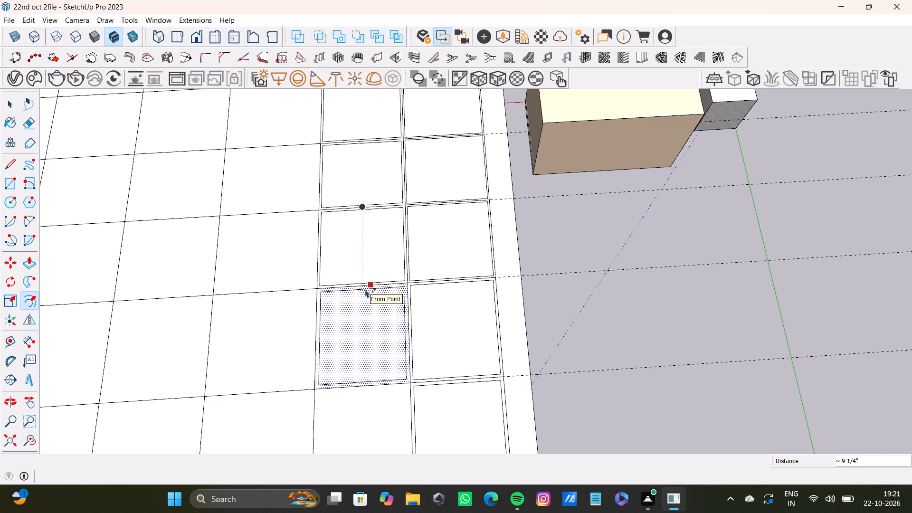
pyautogui.moveTo(365, 289); pyautogui.dragTo(365, 289)
pyautogui.scroll(-3, 364, 298)
pyautogui.keyDown('shift'); pyautogui.moveTo(365, 306); pyautogui.dragTo(328, 173, button='middle'); pyautogui.keyUp('shift')
pyautogui.press('space')
pyautogui.click(325, 256)
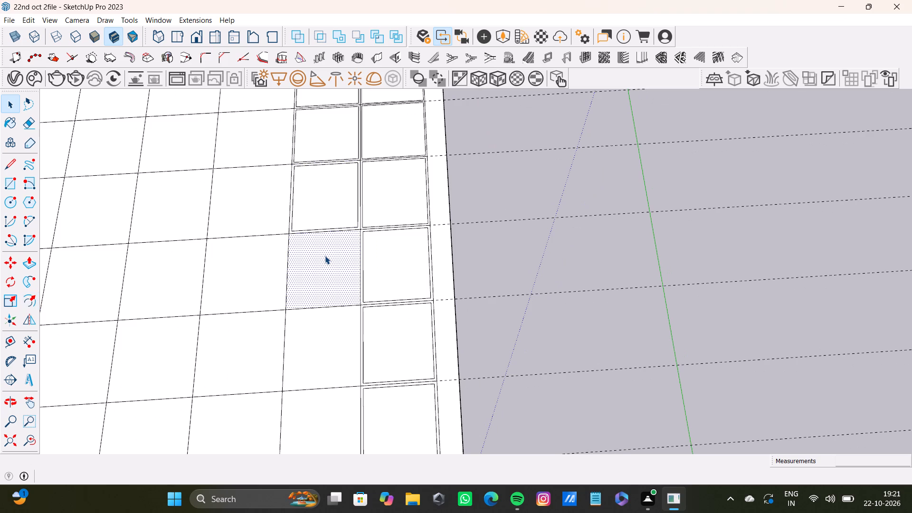
pyautogui.press('f')
pyautogui.moveTo(325, 256); pyautogui.dragTo(298, 236)
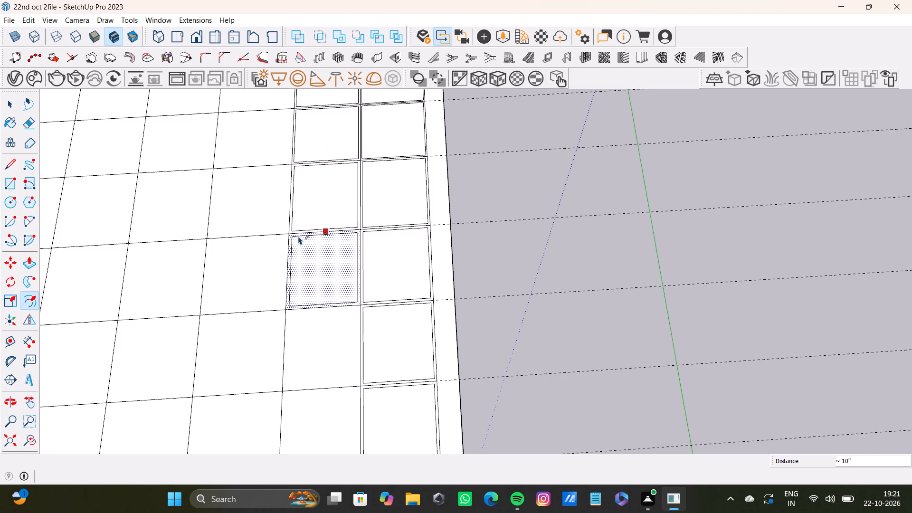
pyautogui.moveTo(298, 236); pyautogui.dragTo(297, 236)
# Offset the second row's seventh and eighth cells inward by a narrow margin.
pyautogui.scroll(-3, 318, 278)
pyautogui.moveTo(319, 280); pyautogui.dragTo(304, 151, button='middle')
pyautogui.press('space')
pyautogui.click(305, 199)
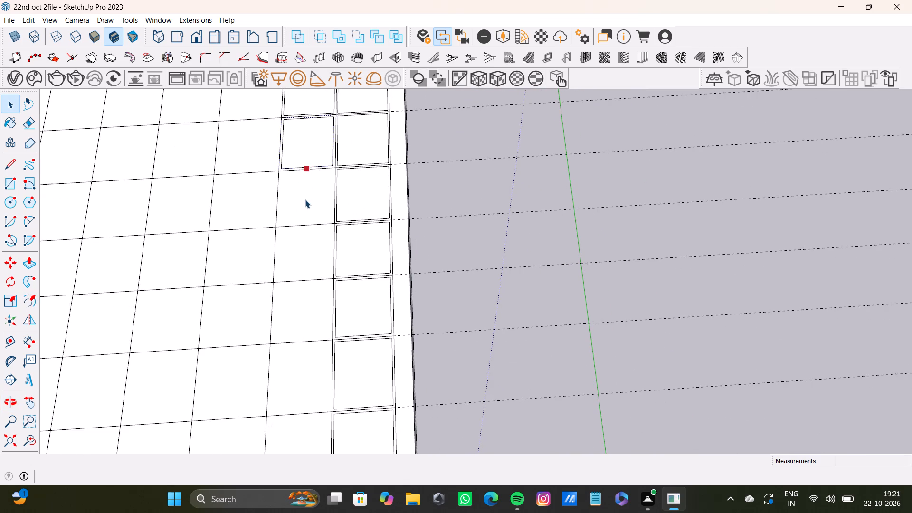
pyautogui.press('f')
pyautogui.click(305, 199)
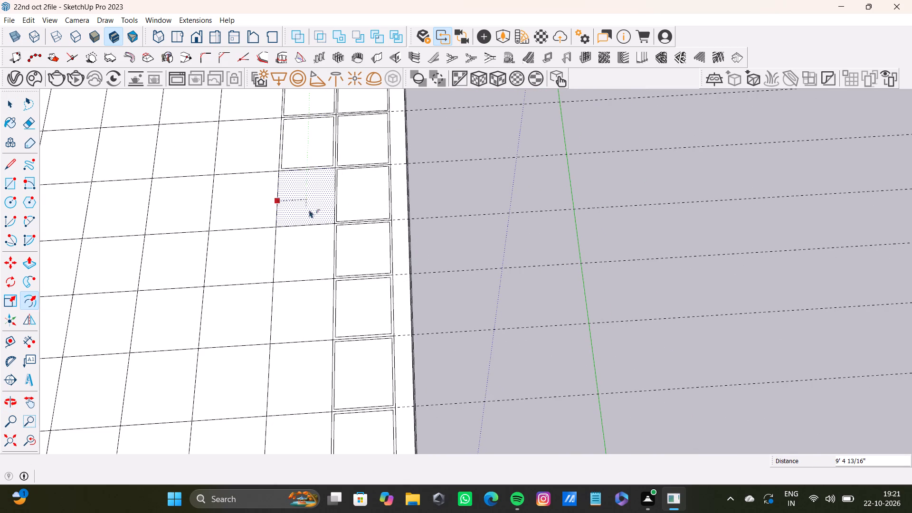
pyautogui.press('f')
pyautogui.moveTo(304, 189); pyautogui.dragTo(302, 188)
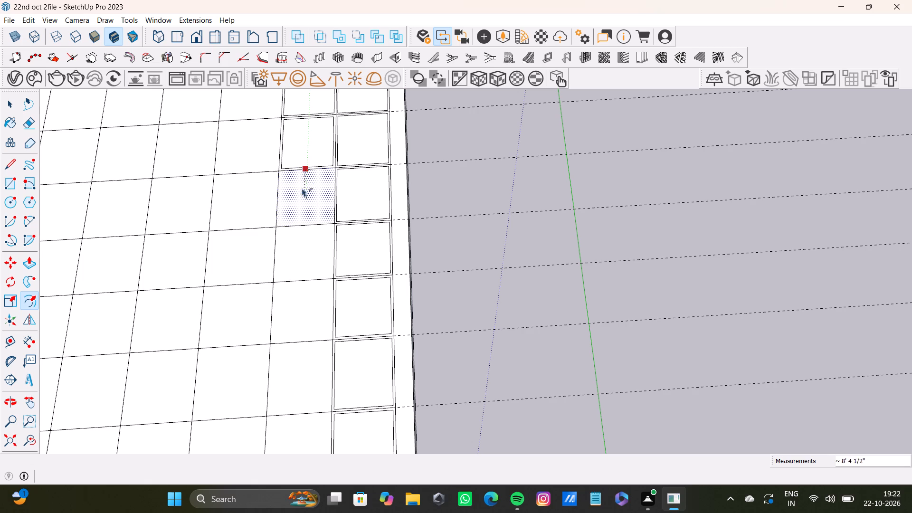
pyautogui.moveTo(302, 188); pyautogui.dragTo(283, 174)
pyautogui.press('space')
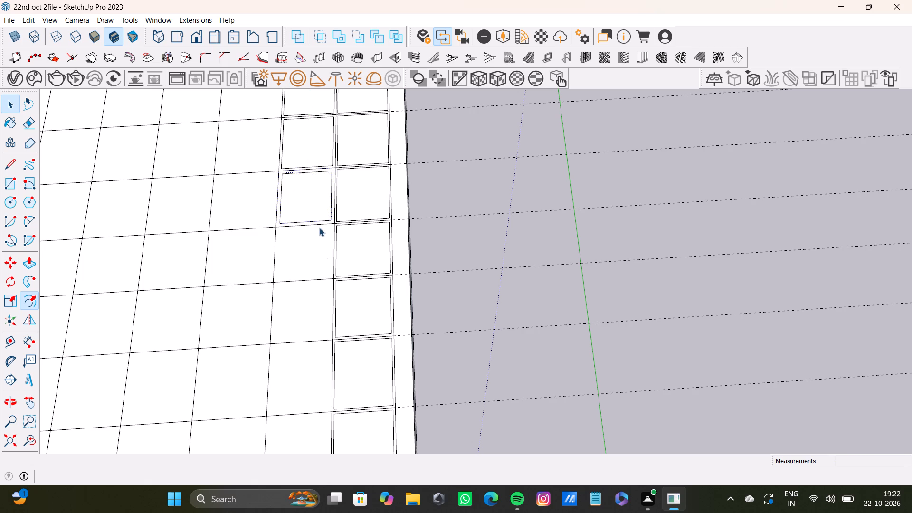
pyautogui.click(323, 252)
pyautogui.press('f')
pyautogui.moveTo(315, 247); pyautogui.dragTo(310, 244)
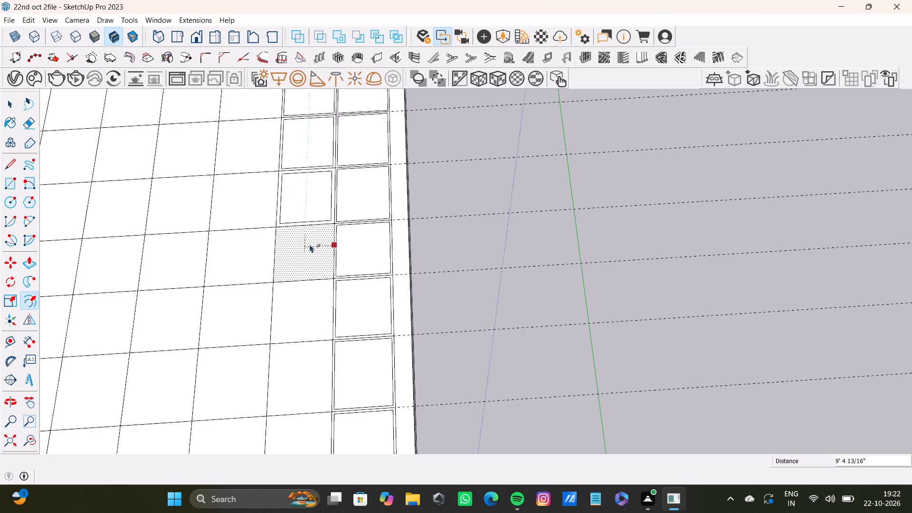
pyautogui.moveTo(310, 244); pyautogui.dragTo(332, 262)
# Offset the second row's ninth cell inward by about 6 9/16".
pyautogui.press('space')
pyautogui.click(314, 307)
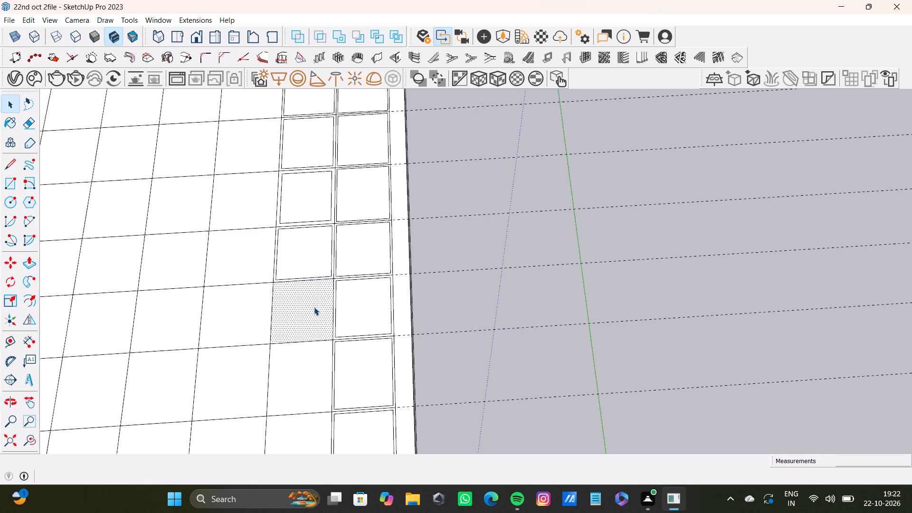
pyautogui.press('f')
pyautogui.moveTo(293, 304); pyautogui.dragTo(297, 297)
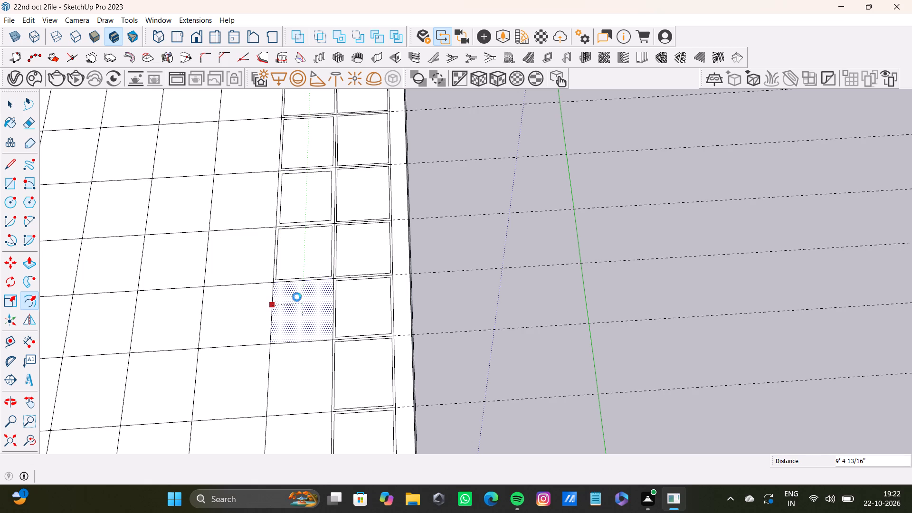
pyautogui.moveTo(297, 297); pyautogui.dragTo(311, 312)
pyautogui.press('f')
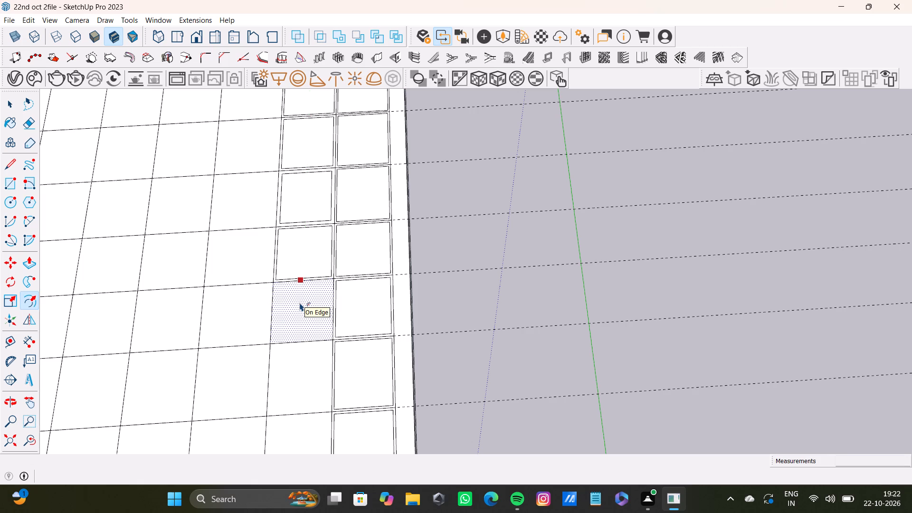
pyautogui.moveTo(299, 304); pyautogui.dragTo(297, 315)
pyautogui.moveTo(297, 315); pyautogui.dragTo(326, 281)
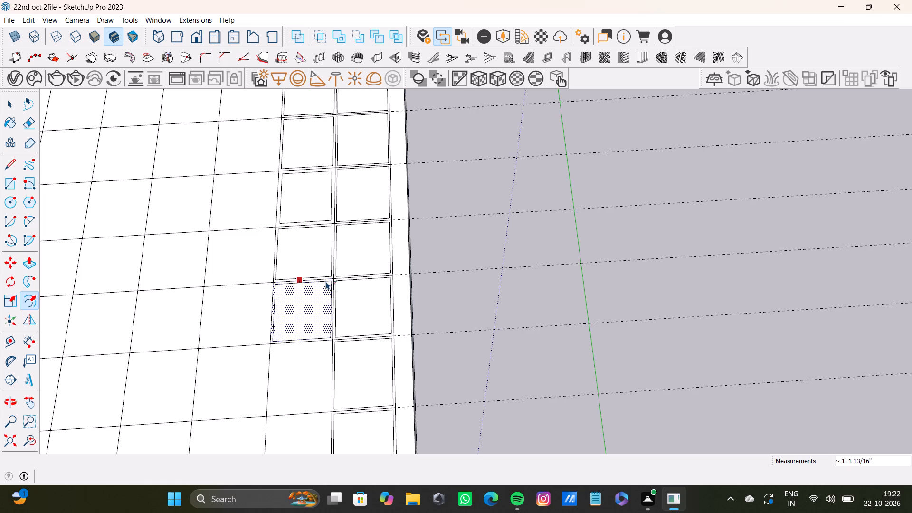
pyautogui.moveTo(326, 281); pyautogui.dragTo(326, 280)
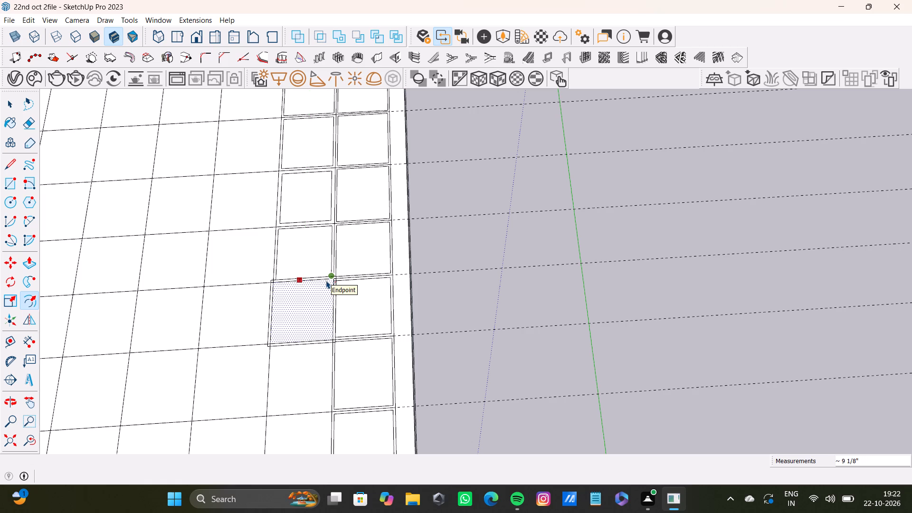
pyautogui.moveTo(326, 280); pyautogui.dragTo(326, 281)
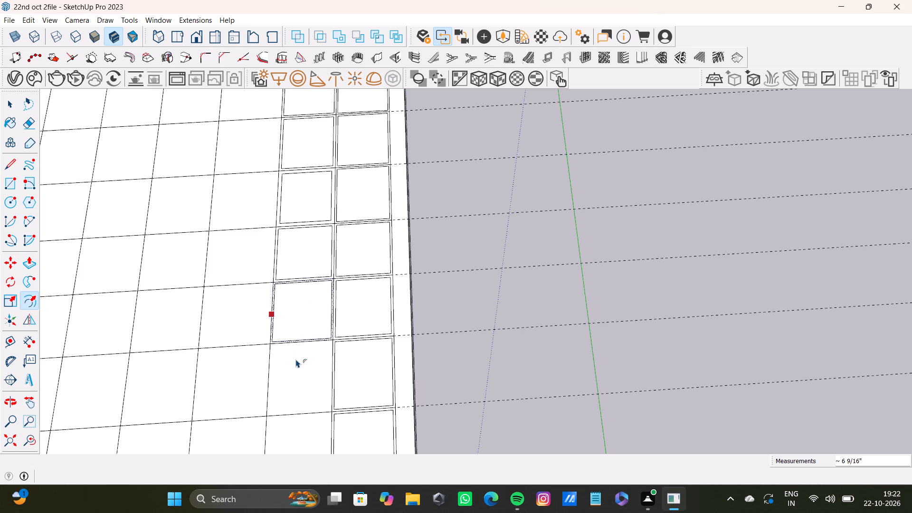
# Offset the second row's tenth cell and the narrower eleventh cell at the slab's edge inward by a narrow margin.
pyautogui.press('space')
pyautogui.click(299, 362)
pyautogui.press('f')
pyautogui.moveTo(299, 362); pyautogui.dragTo(299, 366)
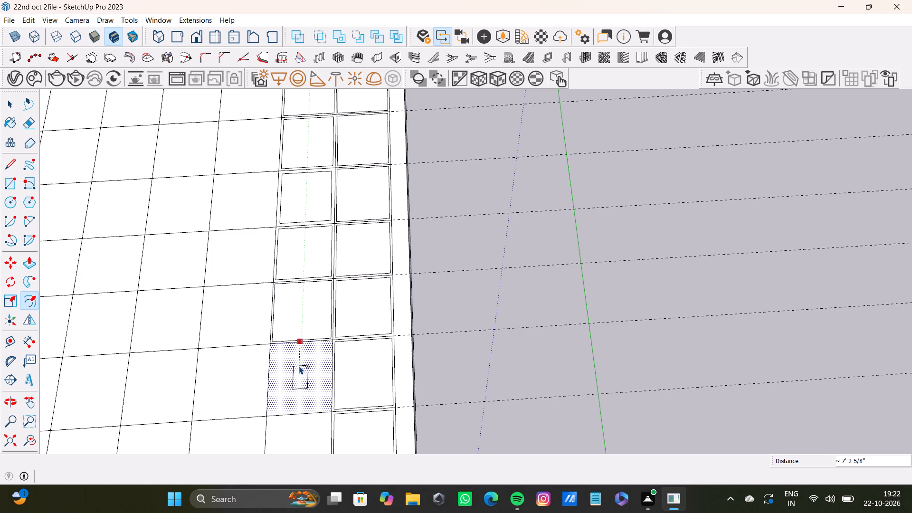
pyautogui.moveTo(299, 366); pyautogui.dragTo(266, 348)
pyautogui.scroll(-5, 264, 370)
pyautogui.keyDown('shift'); pyautogui.moveTo(276, 384); pyautogui.dragTo(280, 240, button='middle'); pyautogui.keyUp('shift')
pyautogui.scroll(4, 267, 303)
pyautogui.press('space')
pyautogui.click(294, 250)
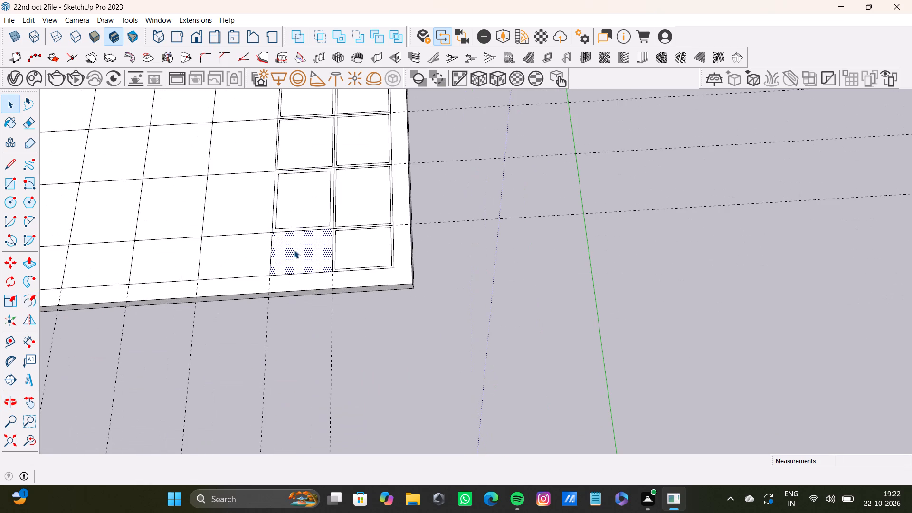
pyautogui.press('f')
pyautogui.moveTo(291, 251); pyautogui.dragTo(274, 250)
# Offset the third row's narrower end cell and the full-size cell beside it inward by a narrow margin.
pyautogui.press('space')
pyautogui.scroll(-8, 274, 250)
pyautogui.moveTo(269, 241); pyautogui.dragTo(332, 365, button='middle')
pyautogui.scroll(3, 319, 379)
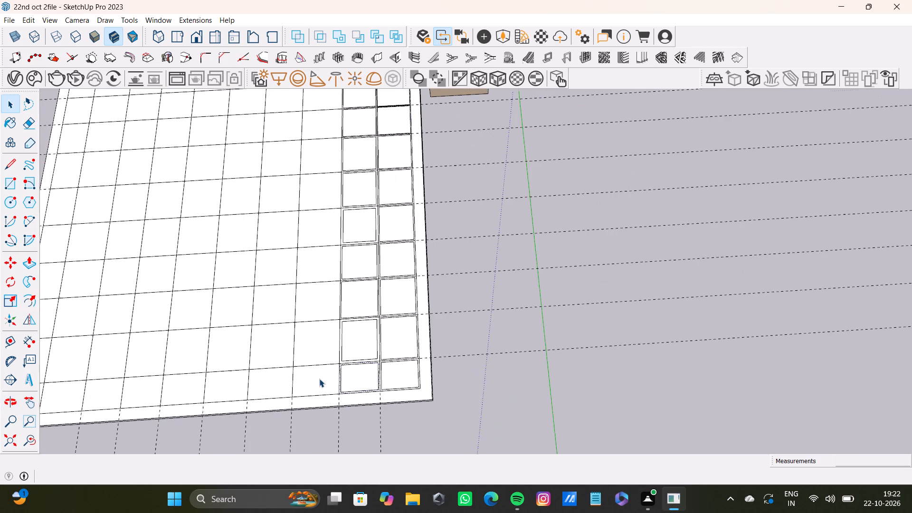
pyautogui.click(319, 379)
pyautogui.press('f')
pyautogui.moveTo(319, 379); pyautogui.dragTo(328, 370)
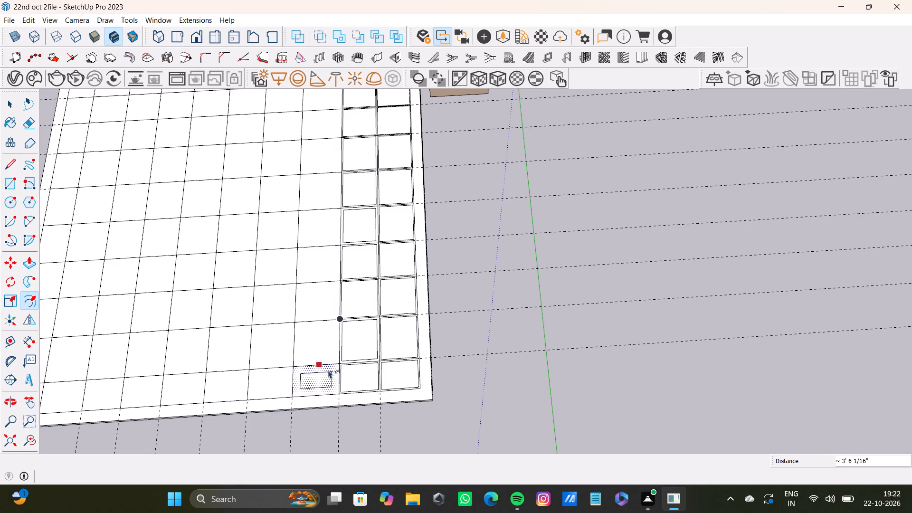
pyautogui.moveTo(328, 370); pyautogui.dragTo(331, 365)
pyautogui.press('space')
pyautogui.click(323, 328)
pyautogui.press('f')
pyautogui.moveTo(316, 331); pyautogui.dragTo(311, 340)
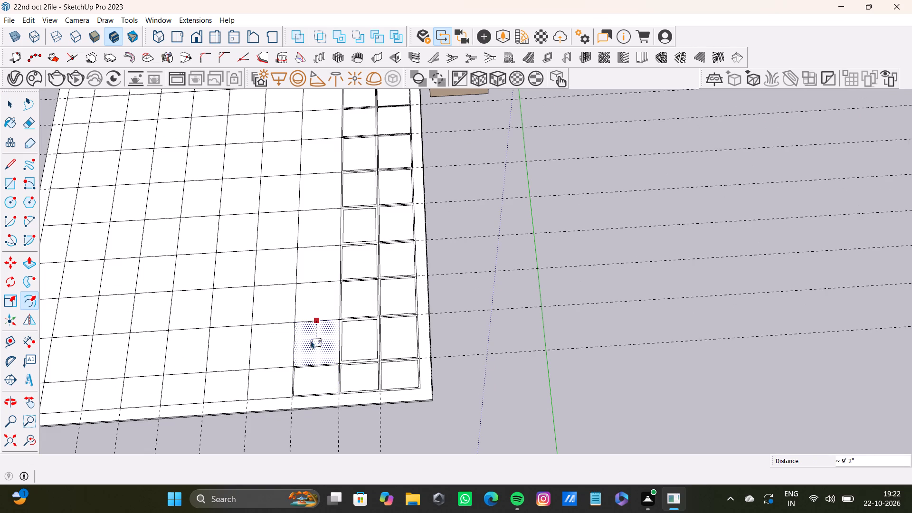
pyautogui.moveTo(311, 340); pyautogui.dragTo(316, 323)
# Offset the third row's third cell from the narrow end slightly inward and the fourth inward by about 1' 1 5/16".
pyautogui.press('space')
pyautogui.click(315, 294)
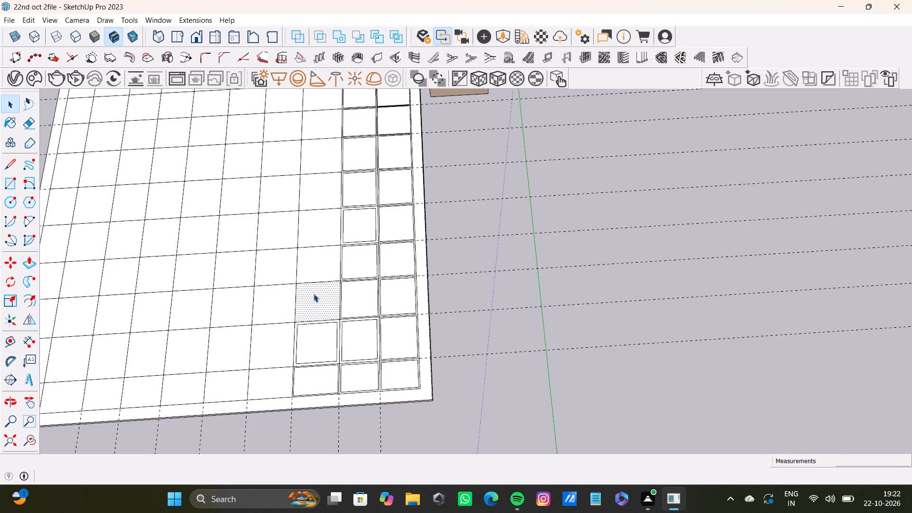
pyautogui.press('f')
pyautogui.moveTo(313, 294); pyautogui.dragTo(302, 288)
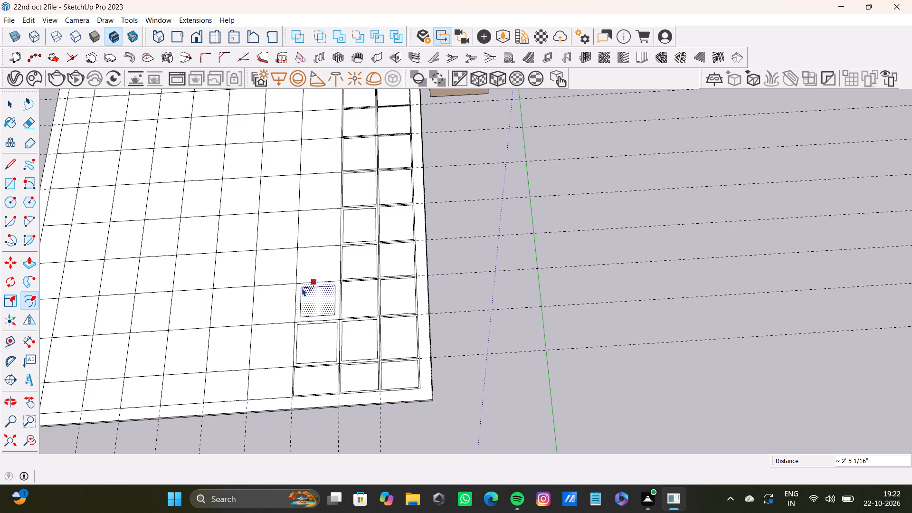
pyautogui.moveTo(302, 288); pyautogui.dragTo(299, 285)
pyautogui.press('space')
pyautogui.click(308, 268)
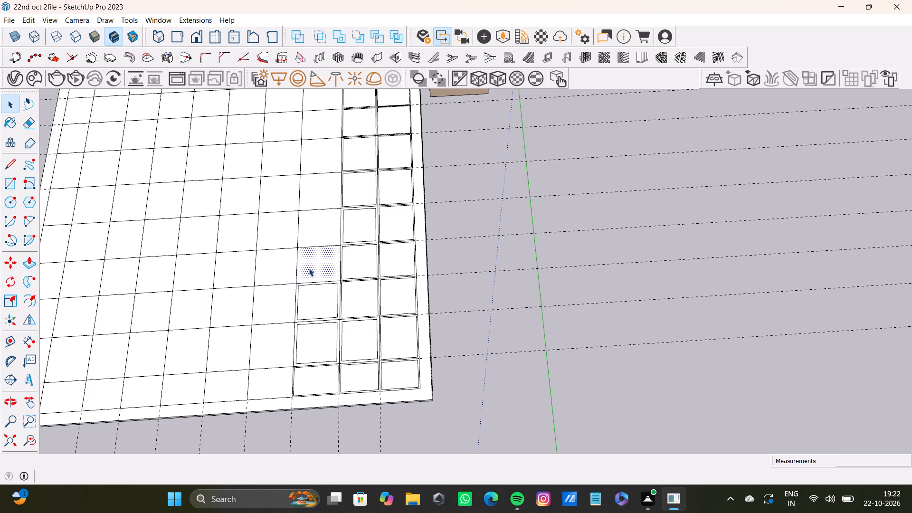
pyautogui.press('f')
pyautogui.moveTo(308, 268); pyautogui.dragTo(325, 271)
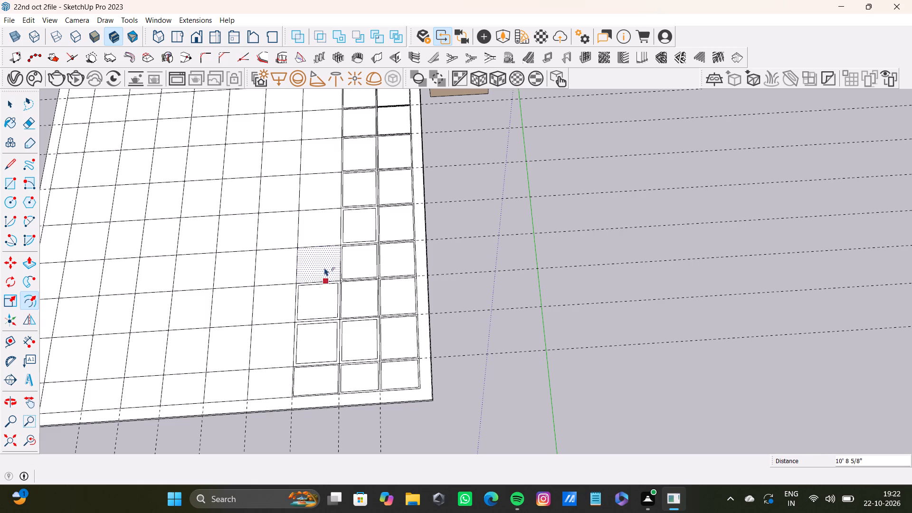
pyautogui.press('space')
pyautogui.click(316, 256)
pyautogui.press('f')
pyautogui.moveTo(313, 256); pyautogui.dragTo(326, 269)
pyautogui.moveTo(326, 269); pyautogui.dragTo(312, 249)
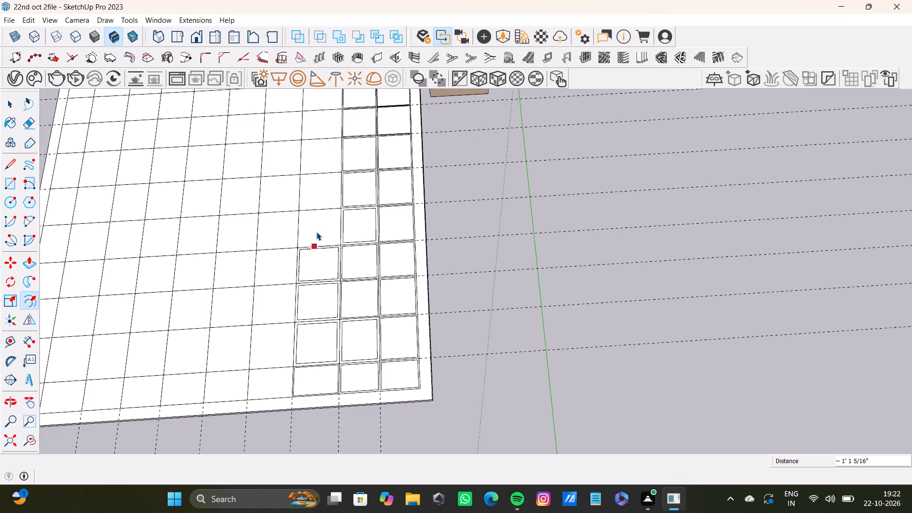
# Offset the third row's fifth cell from the narrow end inward by a narrow margin.
pyautogui.press('space')
pyautogui.click(316, 226)
pyautogui.press('f')
pyautogui.moveTo(313, 227); pyautogui.dragTo(316, 232)
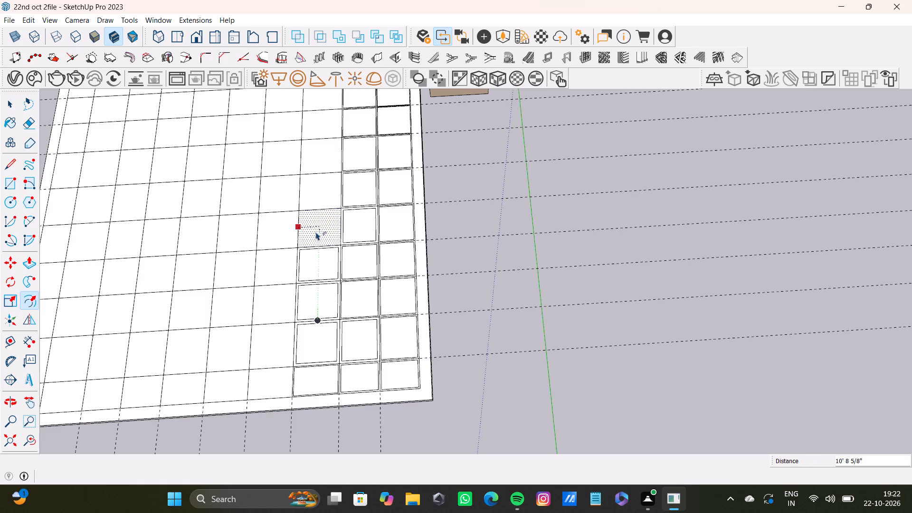
pyautogui.moveTo(316, 232); pyautogui.dragTo(322, 234)
pyautogui.moveTo(322, 234); pyautogui.dragTo(328, 231)
pyautogui.moveTo(328, 231); pyautogui.dragTo(313, 242, button='middle')
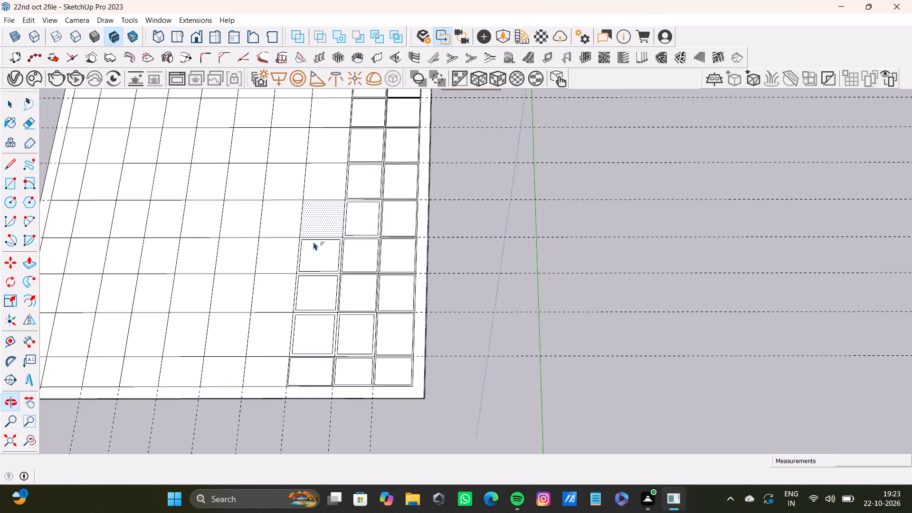
pyautogui.press('f')
pyautogui.moveTo(322, 216); pyautogui.dragTo(332, 215)
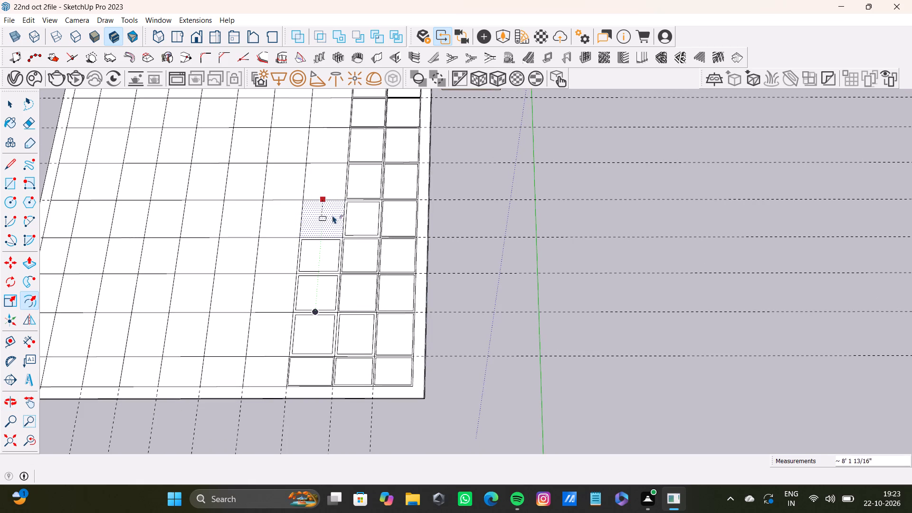
pyautogui.moveTo(332, 215); pyautogui.dragTo(344, 205)
# Offset the third row's sixth cell from the near narrow end inward by a narrow margin.
pyautogui.press('space')
pyautogui.click(319, 180)
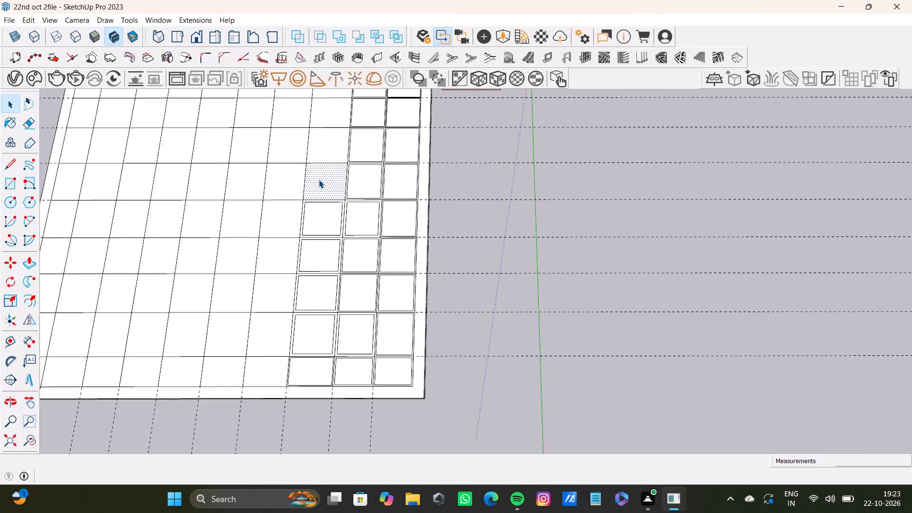
pyautogui.press('f')
pyautogui.moveTo(319, 180); pyautogui.dragTo(338, 178)
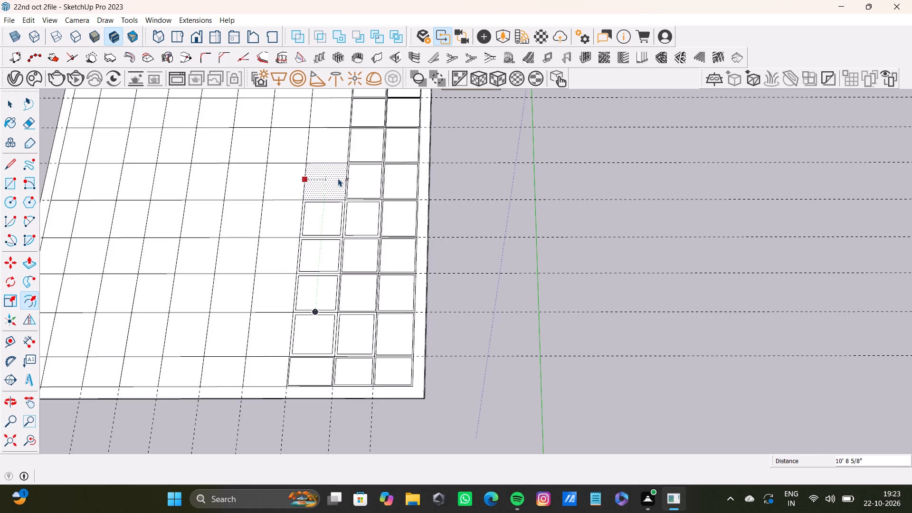
pyautogui.moveTo(338, 178); pyautogui.dragTo(320, 174)
pyautogui.press('space')
pyautogui.scroll(7, 360, 173)
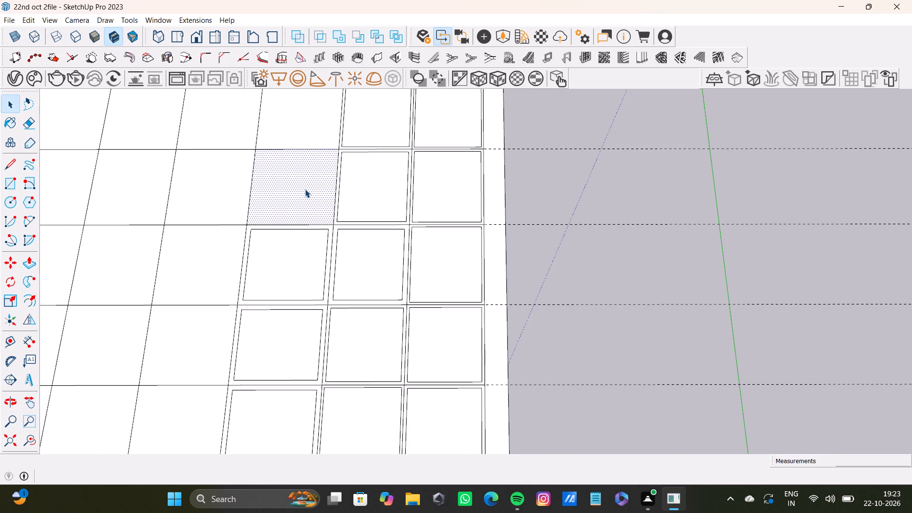
pyautogui.press('f')
pyautogui.moveTo(288, 182); pyautogui.dragTo(263, 171)
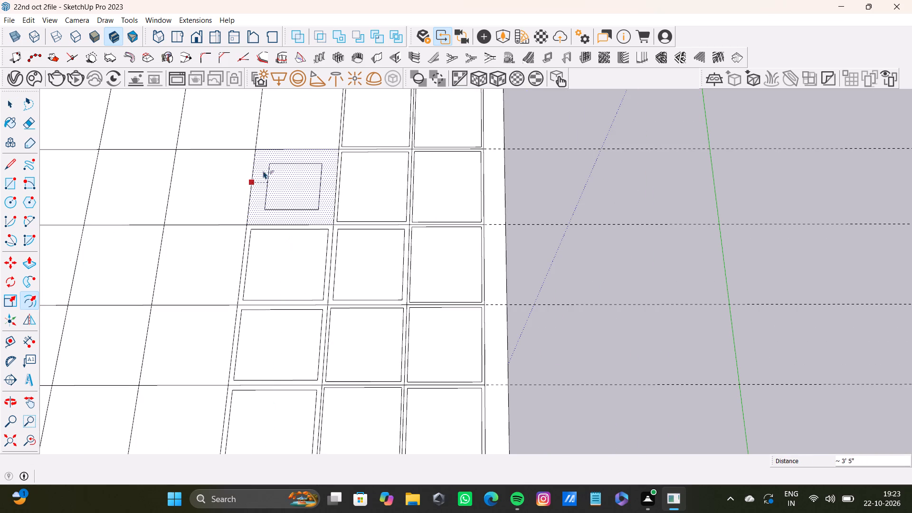
pyautogui.moveTo(263, 171); pyautogui.dragTo(256, 172)
pyautogui.scroll(-8, 253, 187)
pyautogui.scroll(1, 260, 194)
# Offset the third row's seventh cell from the near narrow end inward by a narrow margin.
pyautogui.keyDown('shift'); pyautogui.moveTo(260, 194); pyautogui.dragTo(281, 259, button='middle'); pyautogui.keyUp('shift')
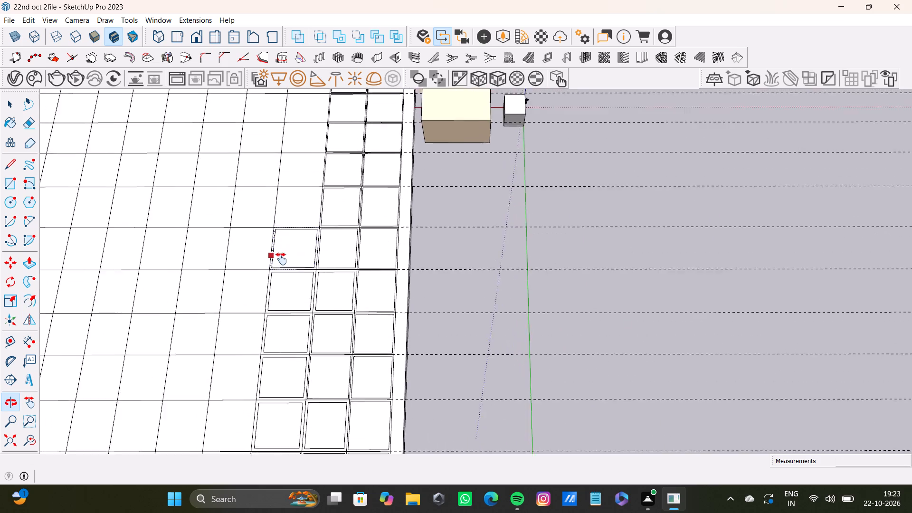
pyautogui.keyDown('shift'); pyautogui.moveTo(281, 259); pyautogui.dragTo(313, 260, button='middle'); pyautogui.keyUp('shift')
pyautogui.press('space')
pyautogui.click(298, 235)
pyautogui.press('f')
pyautogui.moveTo(298, 235); pyautogui.dragTo(313, 237)
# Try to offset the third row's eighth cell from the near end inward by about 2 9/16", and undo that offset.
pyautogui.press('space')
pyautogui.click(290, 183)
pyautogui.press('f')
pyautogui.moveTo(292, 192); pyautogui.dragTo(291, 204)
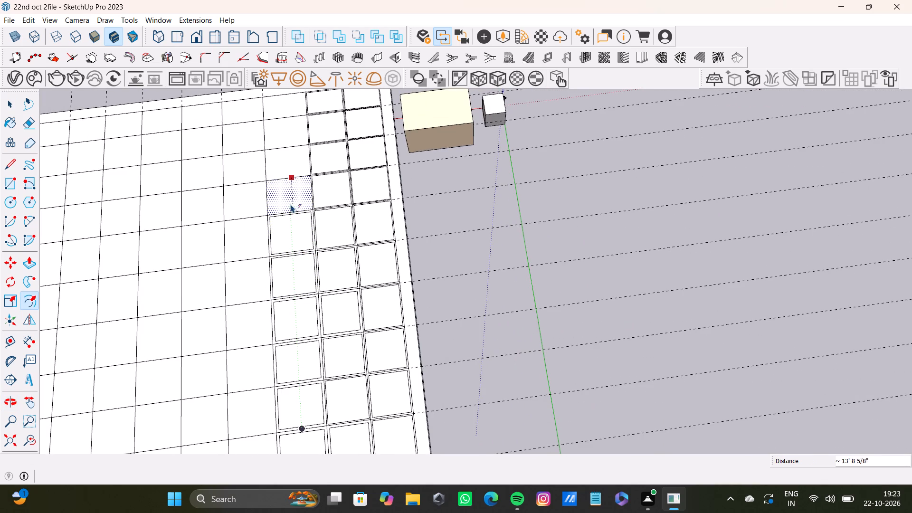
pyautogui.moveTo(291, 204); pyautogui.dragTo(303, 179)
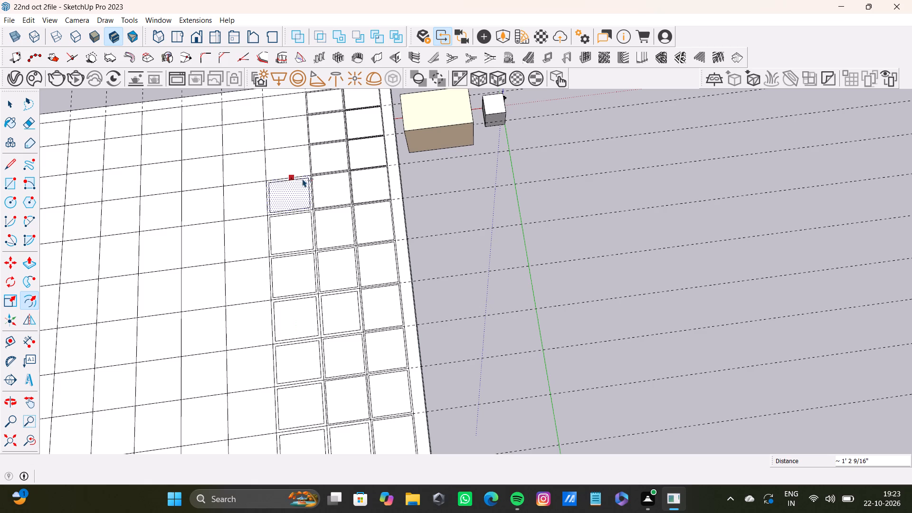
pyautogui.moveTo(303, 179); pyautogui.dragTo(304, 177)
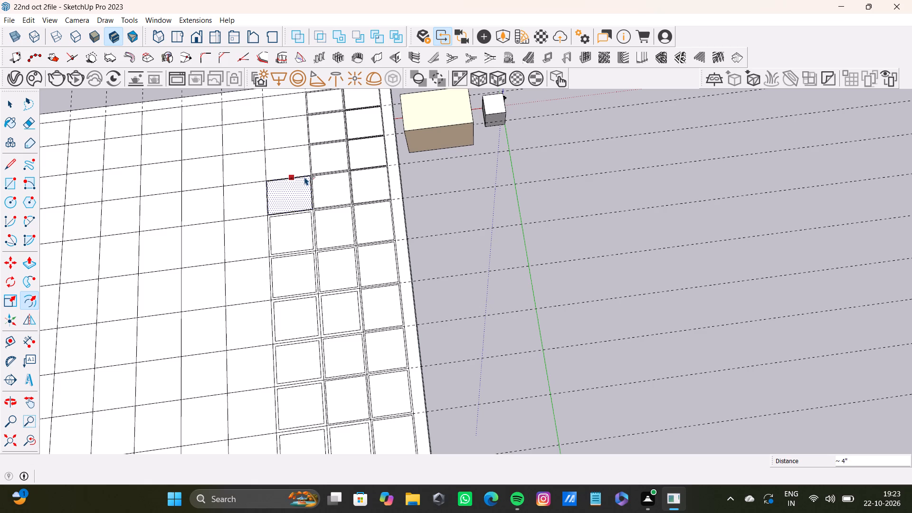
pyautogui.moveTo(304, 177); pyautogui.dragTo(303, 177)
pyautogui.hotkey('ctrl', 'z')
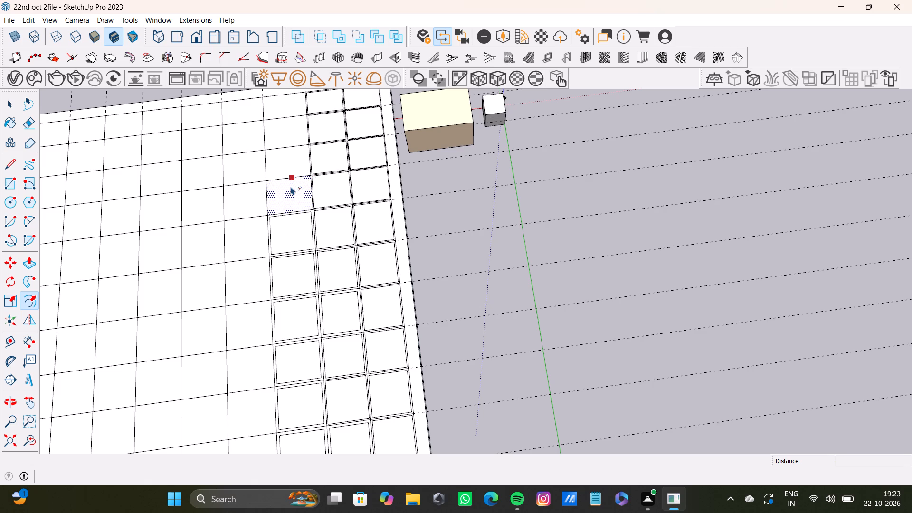
# Offset the third row's eighth and ninth cells from the near end inward by a narrow margin.
pyautogui.press('f')
pyautogui.moveTo(291, 190); pyautogui.dragTo(290, 185)
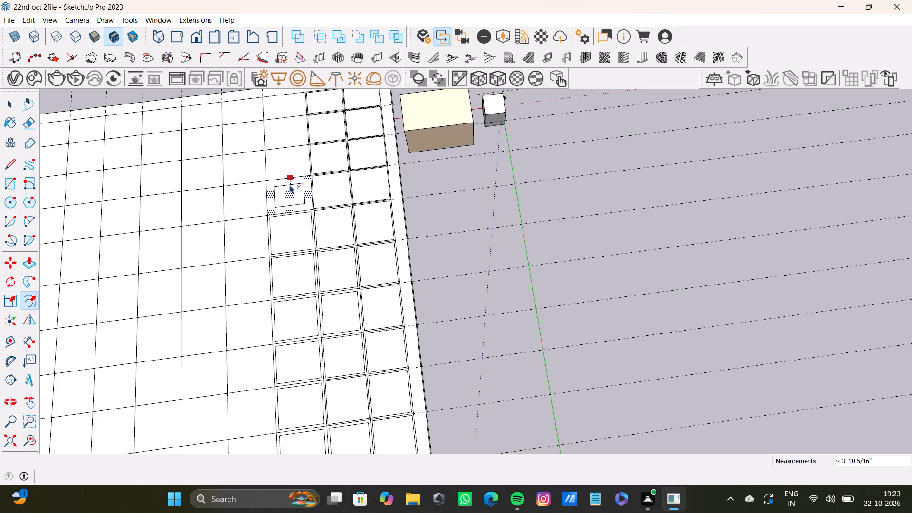
pyautogui.moveTo(290, 185); pyautogui.dragTo(287, 180)
pyautogui.press('space')
pyautogui.click(279, 160)
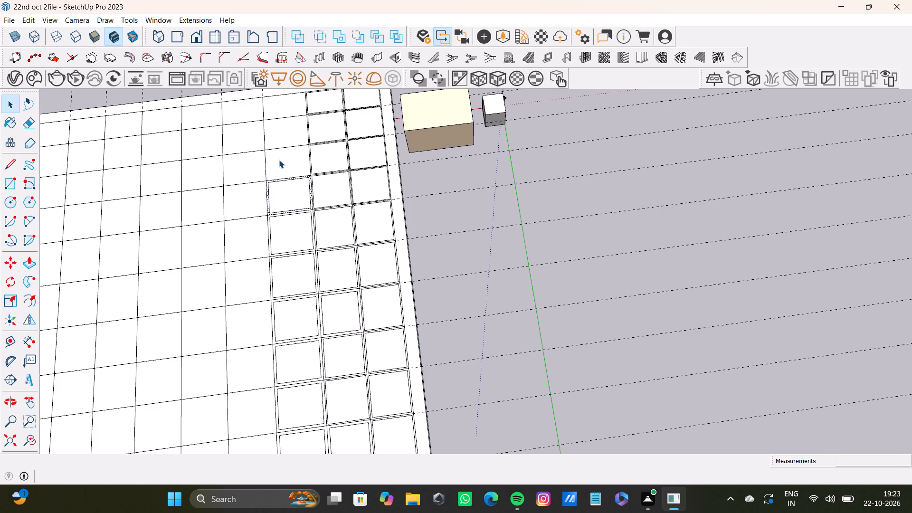
pyautogui.press('f')
pyautogui.moveTo(278, 160); pyautogui.dragTo(299, 151)
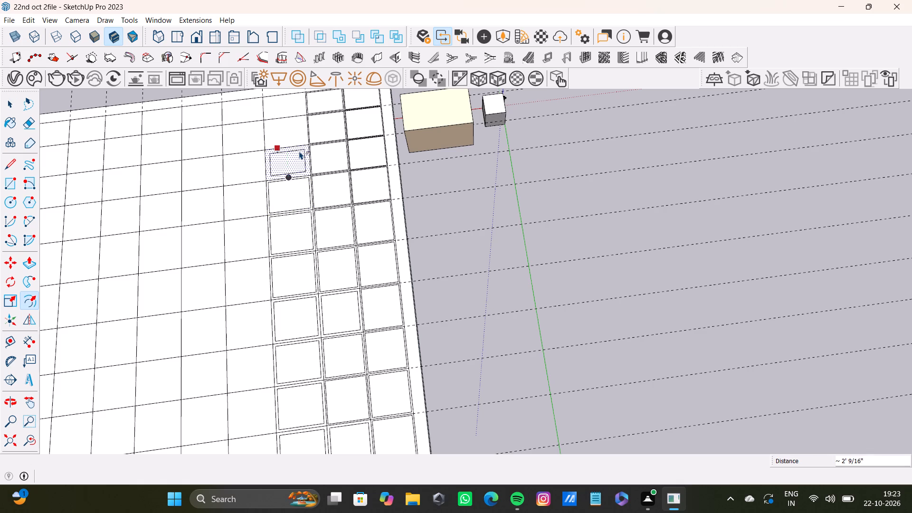
pyautogui.moveTo(299, 151); pyautogui.dragTo(299, 150)
# Offset the third row's tenth cell inward by a narrow margin and the narrower eleventh cell at the slab's far edge by about 11".
pyautogui.press('space')
pyautogui.click(279, 127)
pyautogui.press('f')
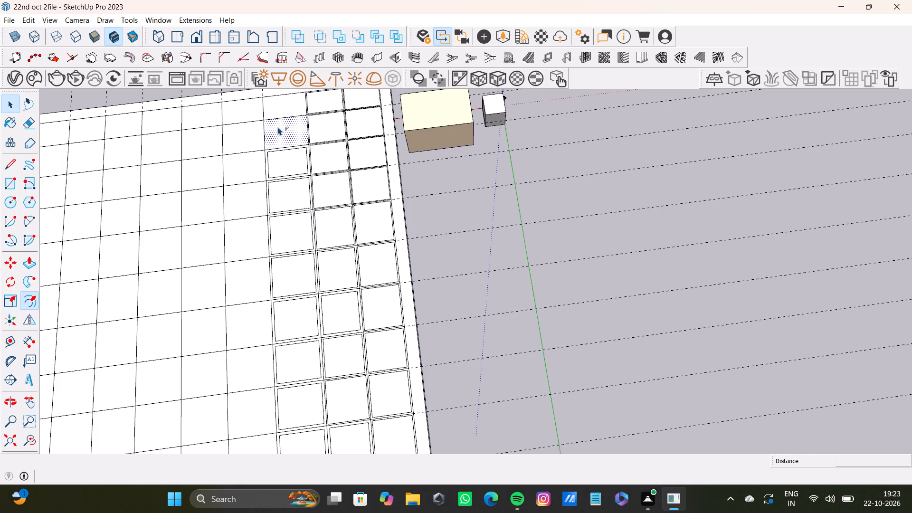
pyautogui.moveTo(278, 127); pyautogui.dragTo(286, 120)
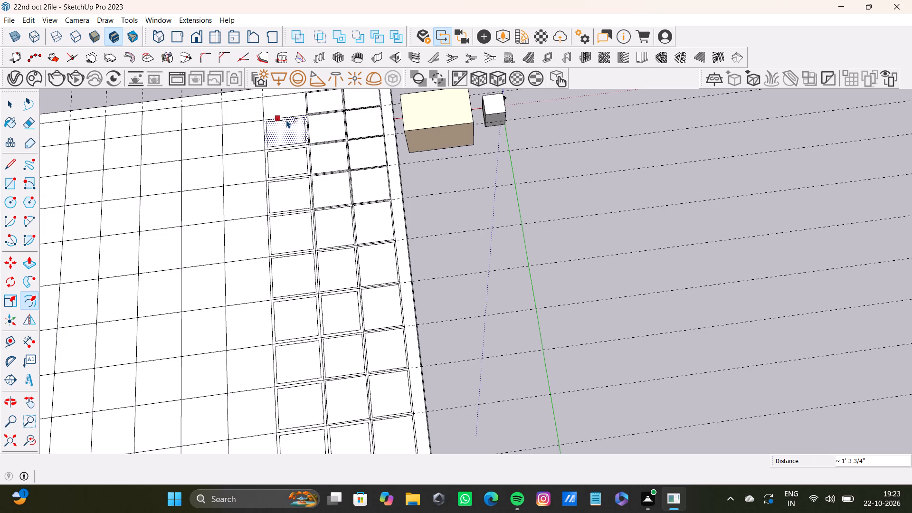
pyautogui.moveTo(286, 120); pyautogui.dragTo(285, 119)
pyautogui.press('space')
pyautogui.click(283, 106)
pyautogui.press('f')
pyautogui.moveTo(281, 108); pyautogui.dragTo(280, 107)
pyautogui.moveTo(280, 107); pyautogui.dragTo(285, 115)
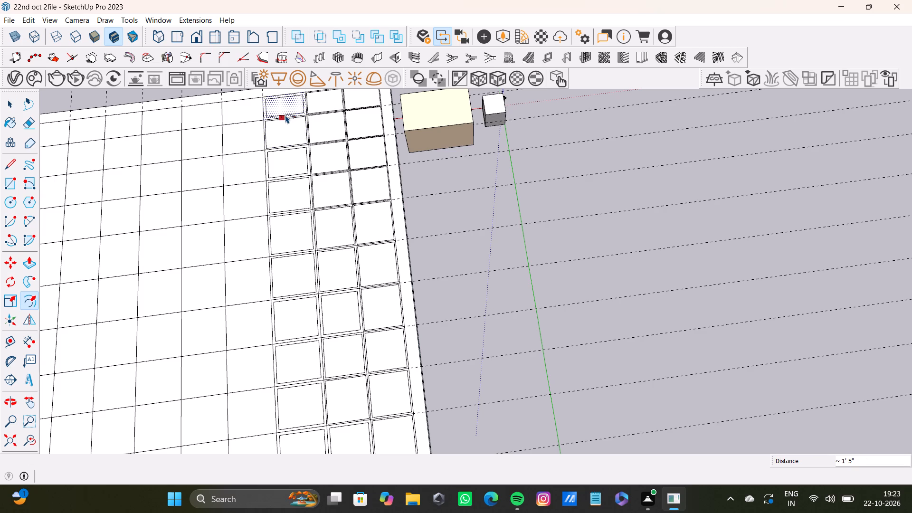
pyautogui.moveTo(285, 115); pyautogui.dragTo(285, 116)
# Offset the fourth row's narrower cell at the slab's far edge and the full-size cell beside it inward by a narrow margin.
pyautogui.press('space')
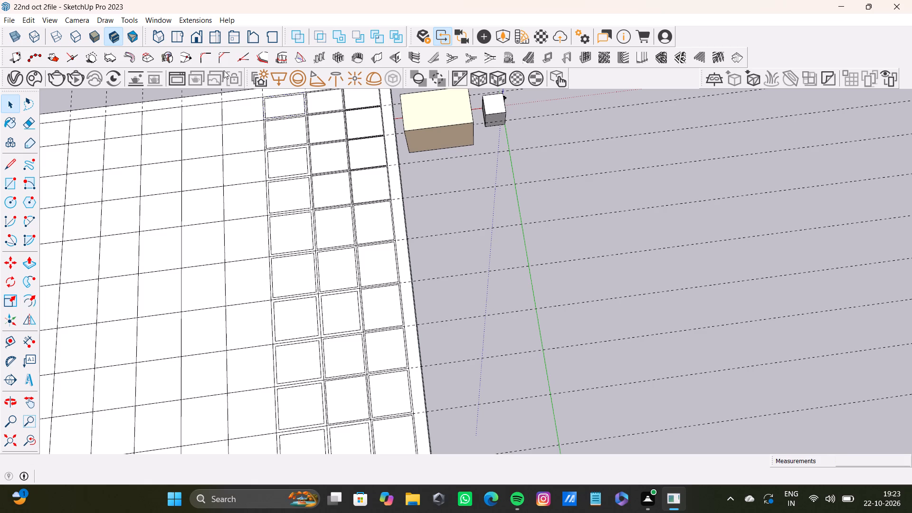
pyautogui.click(238, 108)
pyautogui.press('f')
pyautogui.moveTo(247, 107); pyautogui.dragTo(238, 104)
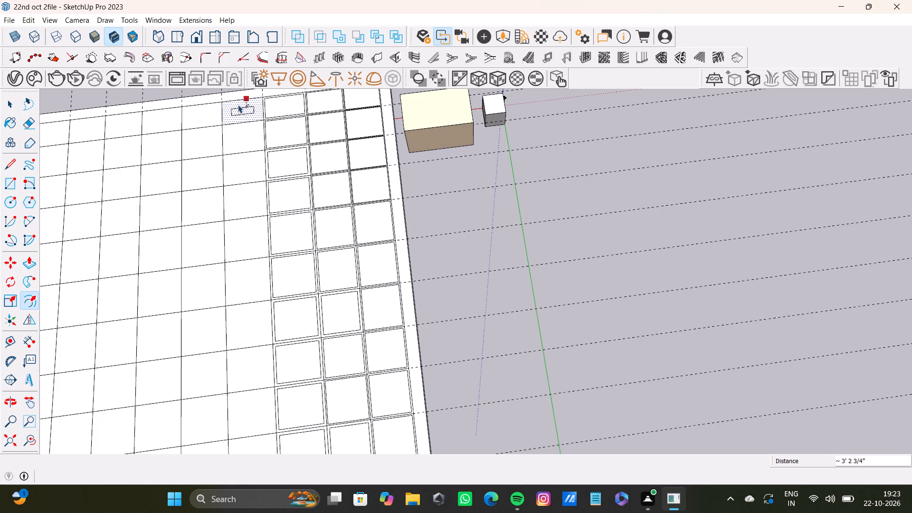
pyautogui.moveTo(238, 104); pyautogui.dragTo(250, 99)
pyautogui.moveTo(250, 99); pyautogui.dragTo(248, 101)
pyautogui.press('space')
pyautogui.press('space')
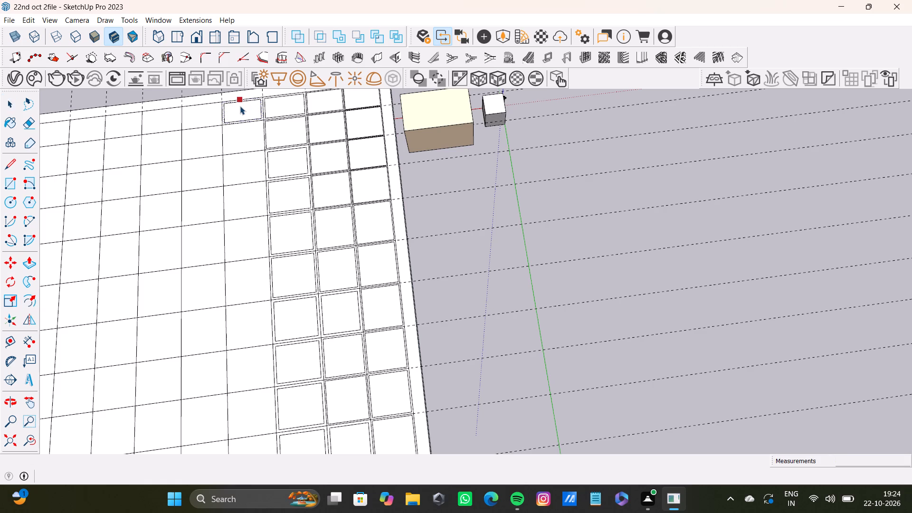
pyautogui.click(246, 135)
pyautogui.press('f')
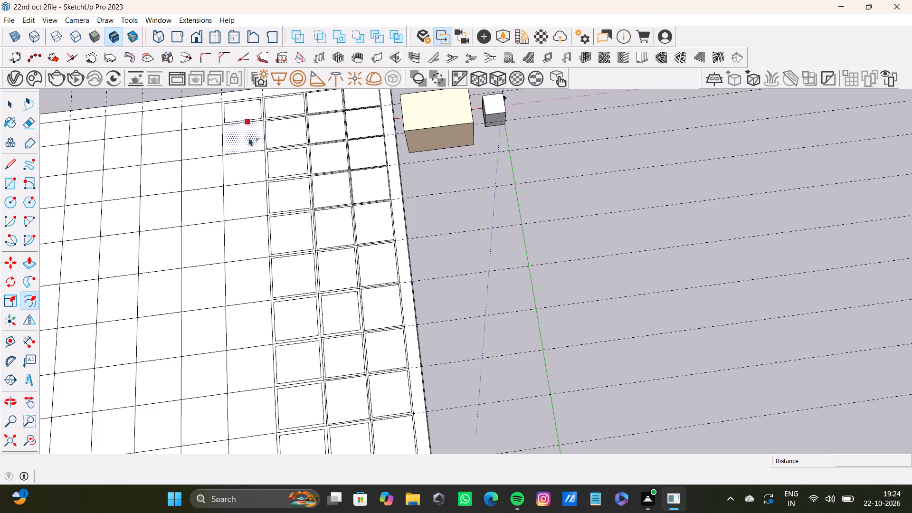
pyautogui.moveTo(249, 138); pyautogui.dragTo(249, 147)
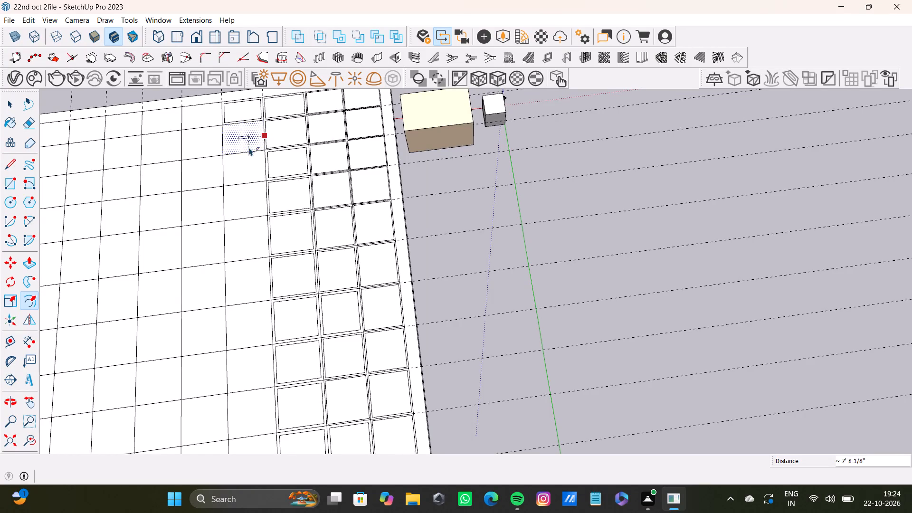
pyautogui.moveTo(249, 147); pyautogui.dragTo(239, 160)
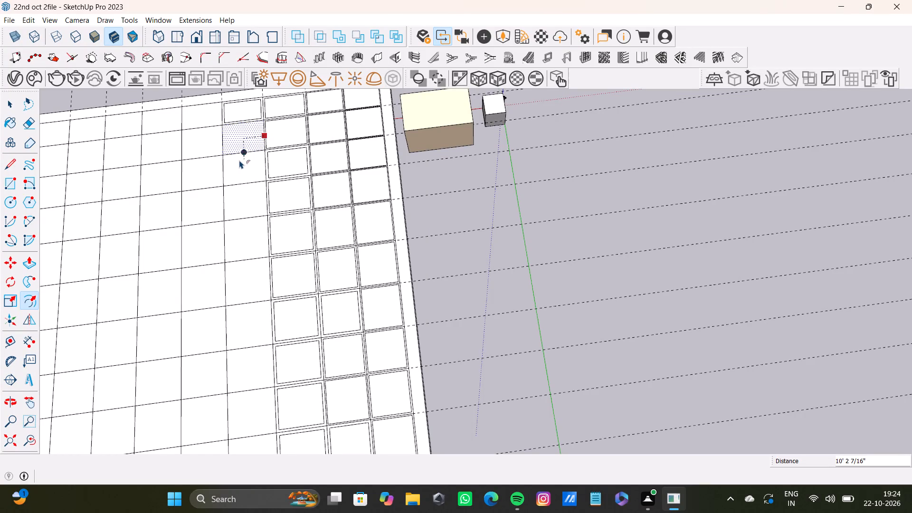
pyautogui.moveTo(239, 160); pyautogui.dragTo(262, 123)
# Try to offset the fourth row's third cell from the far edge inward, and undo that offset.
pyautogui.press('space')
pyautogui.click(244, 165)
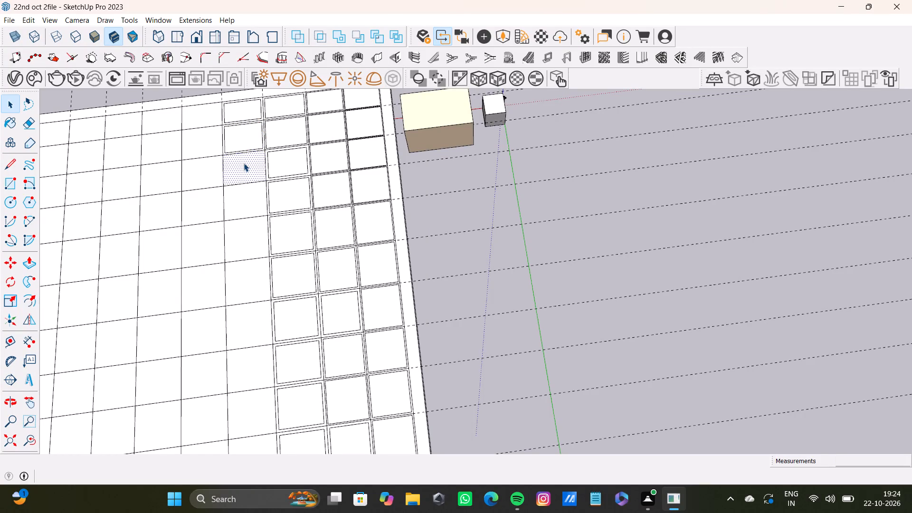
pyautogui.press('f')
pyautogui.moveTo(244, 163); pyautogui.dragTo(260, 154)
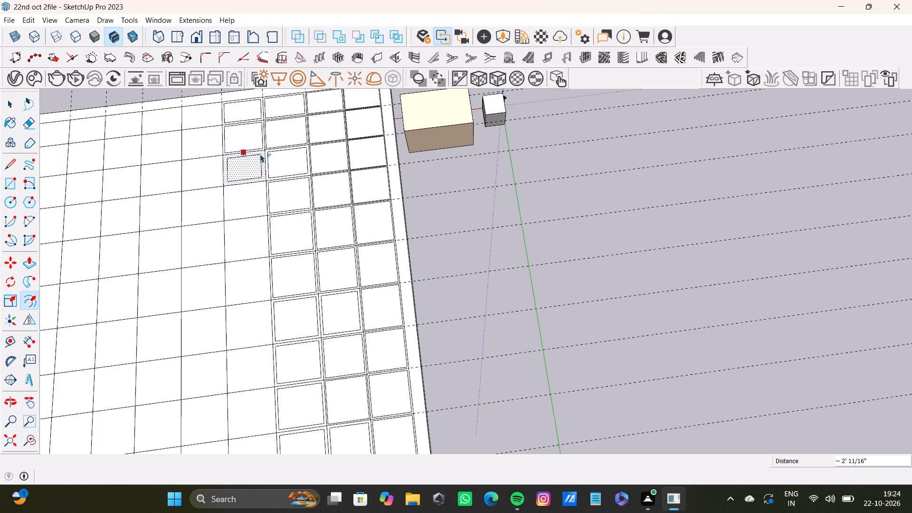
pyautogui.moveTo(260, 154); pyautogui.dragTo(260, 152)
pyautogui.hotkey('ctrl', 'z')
# Offset the fourth row's third cell from the far edge inward by about 1' 3 3/16" and the fourth by a similar narrow margin.
pyautogui.press('f')
pyautogui.moveTo(245, 174); pyautogui.dragTo(251, 169)
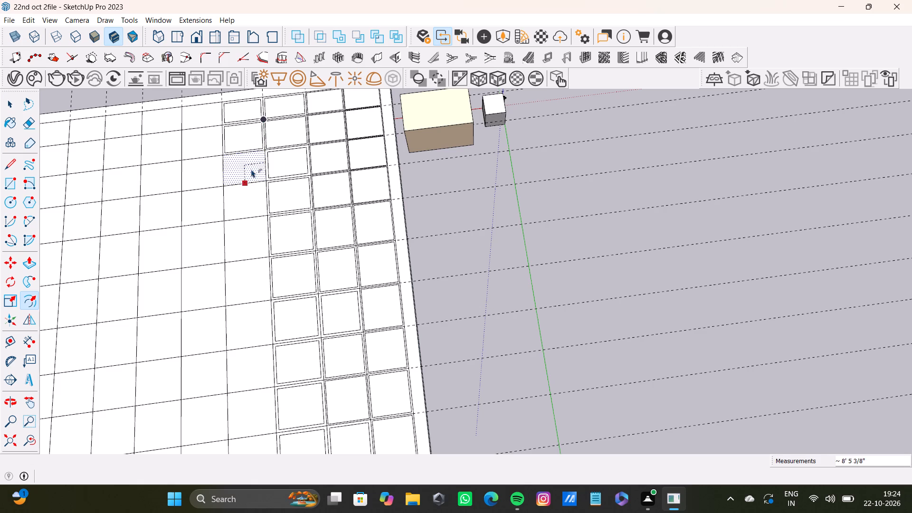
pyautogui.moveTo(251, 169); pyautogui.dragTo(249, 180)
pyautogui.press('space')
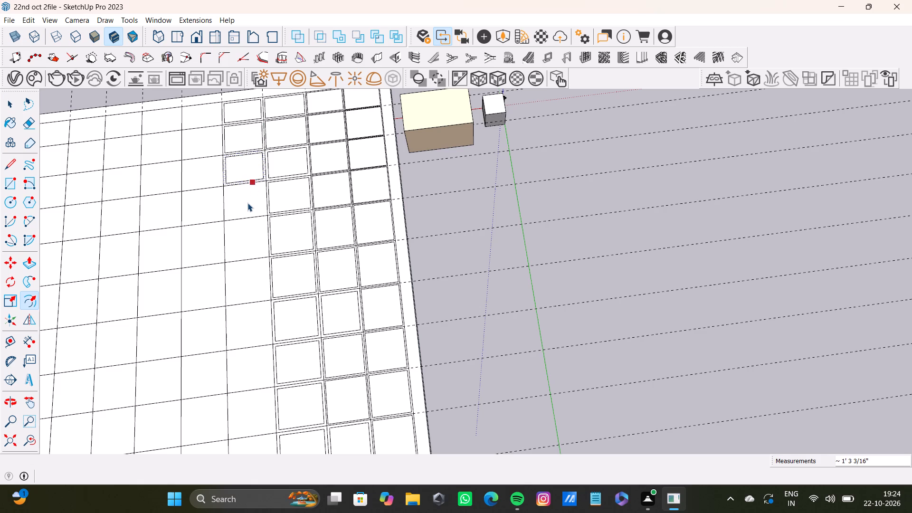
pyautogui.click(247, 203)
pyautogui.press('f')
pyautogui.moveTo(247, 203); pyautogui.dragTo(241, 217)
# Offset the fourth row's fifth cell from the far edge inward by about 1' 2 1/4".
pyautogui.press('space')
pyautogui.click(245, 236)
pyautogui.press('f')
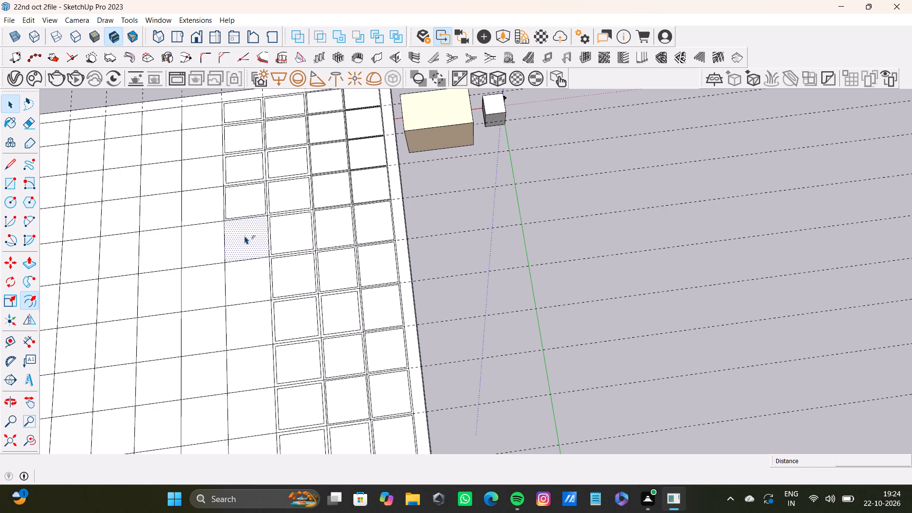
pyautogui.moveTo(245, 236); pyautogui.dragTo(265, 218)
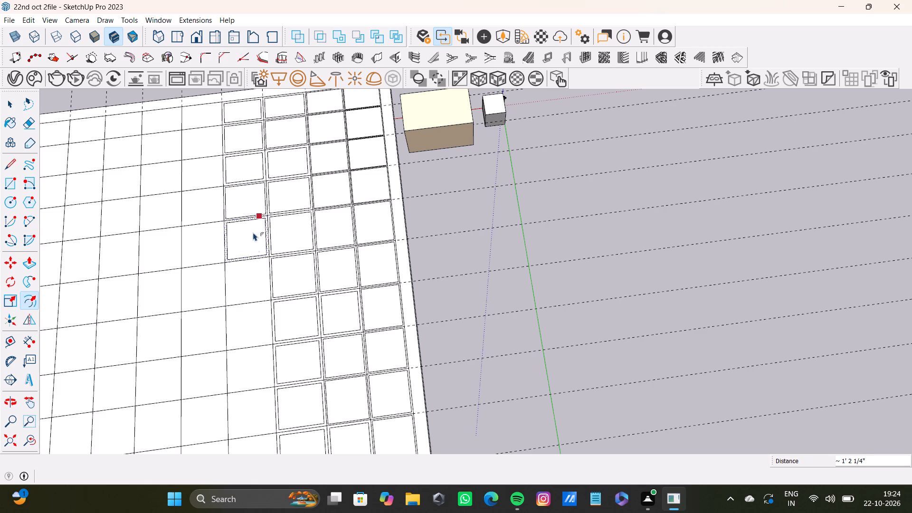
# Offset the fourth row's sixth cell from the slab's far edge inward by a narrow margin.
pyautogui.press('space')
pyautogui.click(253, 269)
pyautogui.press('f')
pyautogui.moveTo(252, 269); pyautogui.dragTo(258, 263)
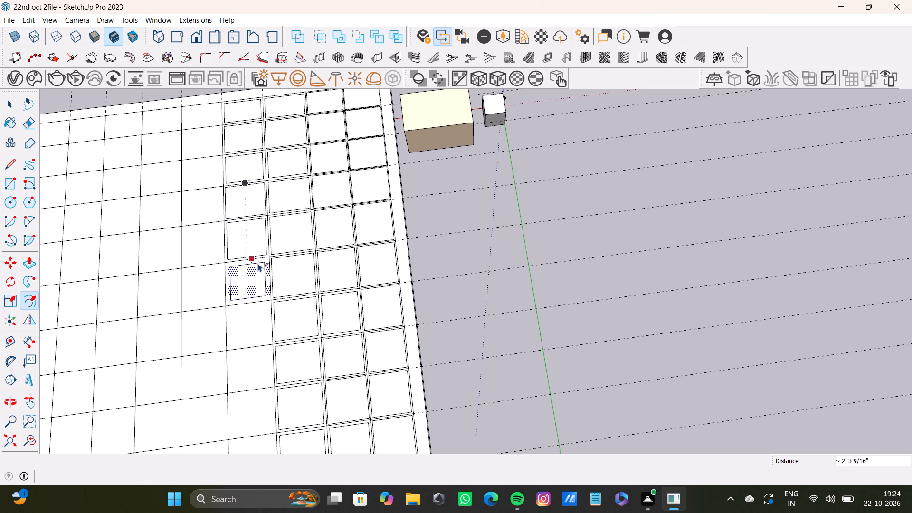
pyautogui.moveTo(258, 263); pyautogui.dragTo(260, 260)
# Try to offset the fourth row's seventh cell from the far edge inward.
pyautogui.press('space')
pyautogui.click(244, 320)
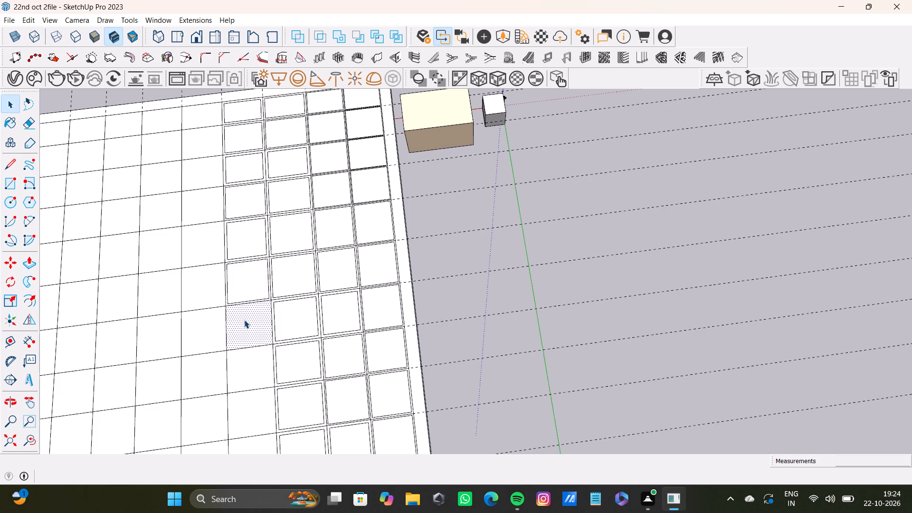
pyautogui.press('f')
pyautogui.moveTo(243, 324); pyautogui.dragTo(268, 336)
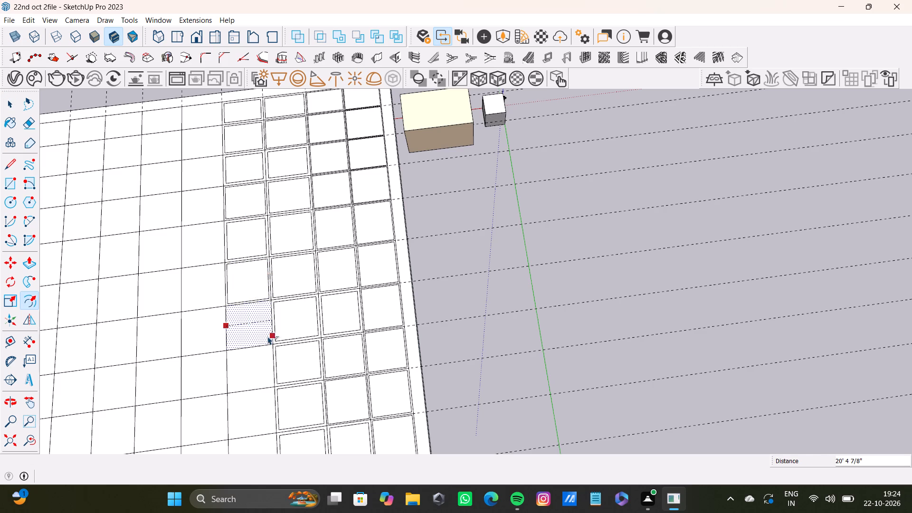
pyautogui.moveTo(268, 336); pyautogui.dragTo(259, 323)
# Offset the fourth row's seventh cell from the far edge inward by a narrow margin.
pyautogui.press('space')
pyautogui.click(255, 314)
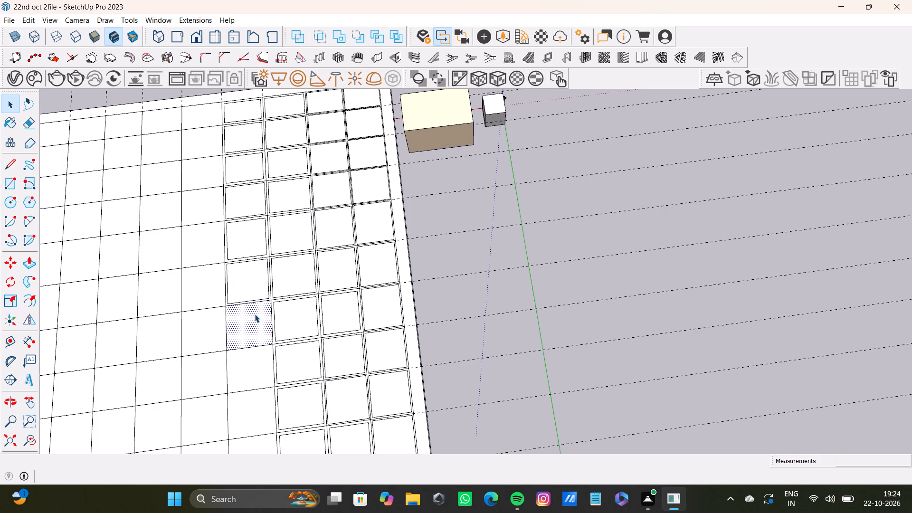
pyautogui.press('f')
pyautogui.moveTo(251, 325); pyautogui.dragTo(267, 329)
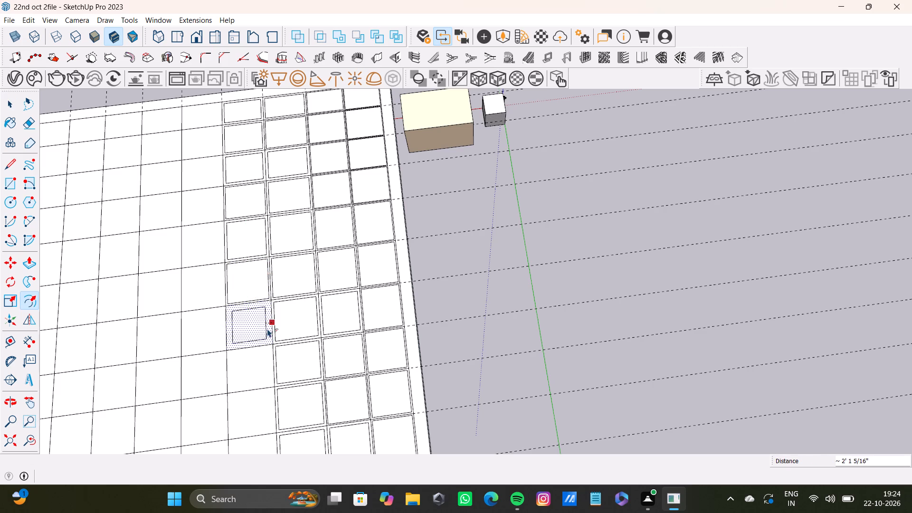
pyautogui.moveTo(267, 329); pyautogui.dragTo(269, 325)
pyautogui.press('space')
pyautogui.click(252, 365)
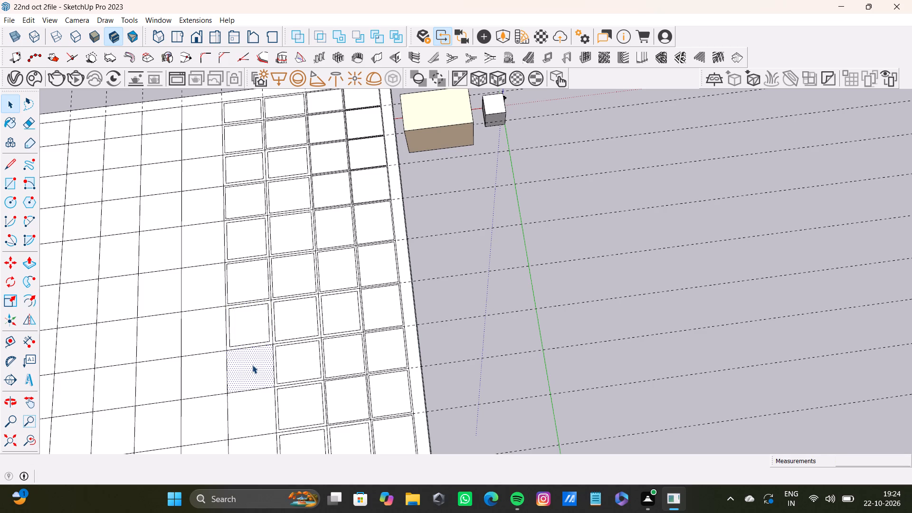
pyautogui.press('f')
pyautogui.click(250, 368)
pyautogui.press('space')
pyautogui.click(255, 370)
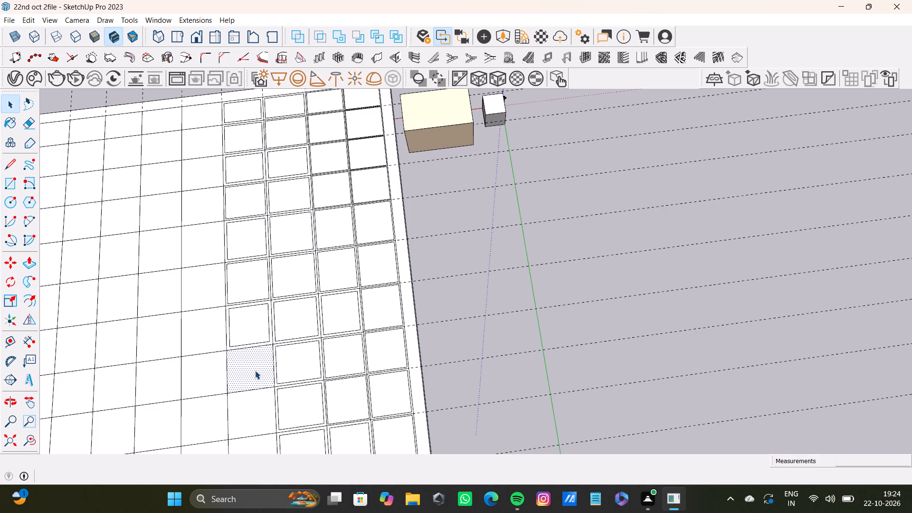
# Offset the fourth row's eighth cell from the far edge inward by about 1' 5 1/2".
pyautogui.press('space')
pyautogui.click(255, 370)
pyautogui.write('df')
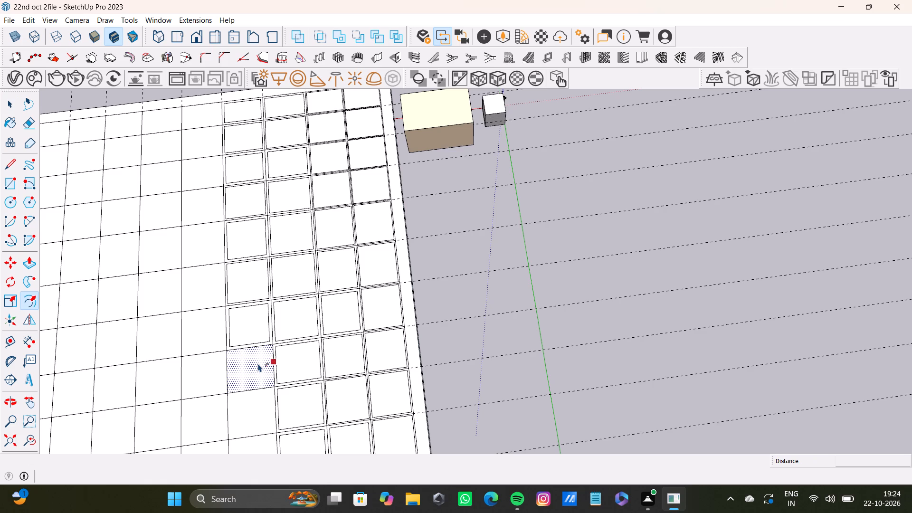
pyautogui.moveTo(247, 373); pyautogui.dragTo(267, 380)
pyautogui.moveTo(267, 380); pyautogui.dragTo(270, 385)
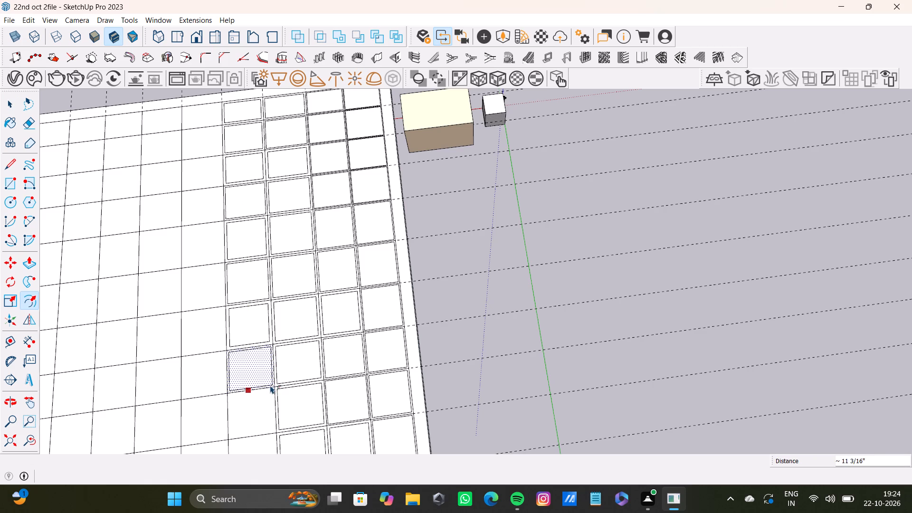
pyautogui.moveTo(270, 385); pyautogui.dragTo(272, 384)
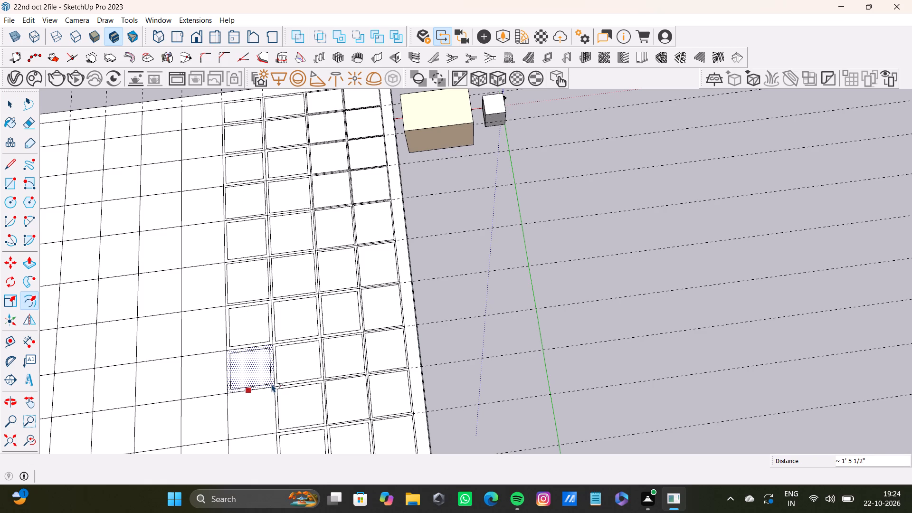
pyautogui.moveTo(272, 384); pyautogui.dragTo(272, 384)
# Offset the fourth row's ninth cell from the far edge inward by a narrow margin.
pyautogui.press('space')
pyautogui.click(261, 401)
pyautogui.scroll(-3, 261, 401)
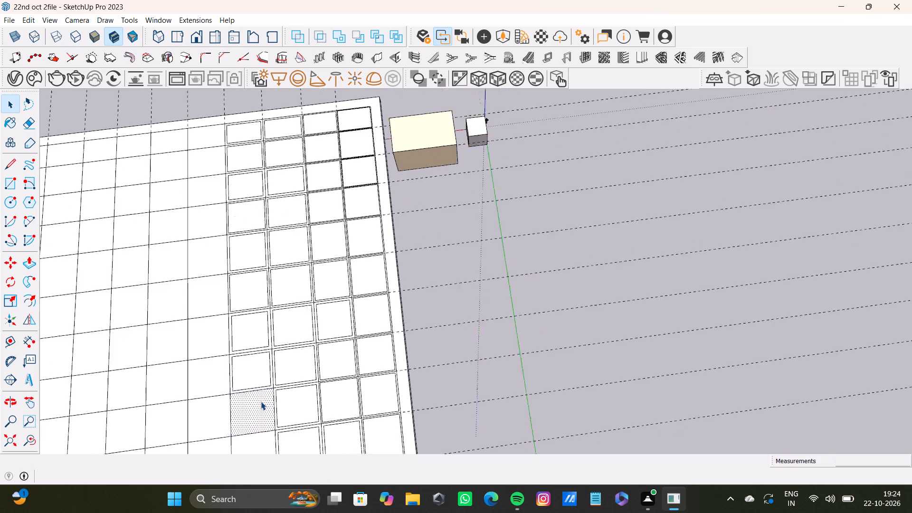
pyautogui.keyDown('shift'); pyautogui.moveTo(261, 401); pyautogui.dragTo(247, 314, button='middle'); pyautogui.keyUp('shift')
pyautogui.press('f')
pyautogui.moveTo(241, 323); pyautogui.dragTo(251, 329)
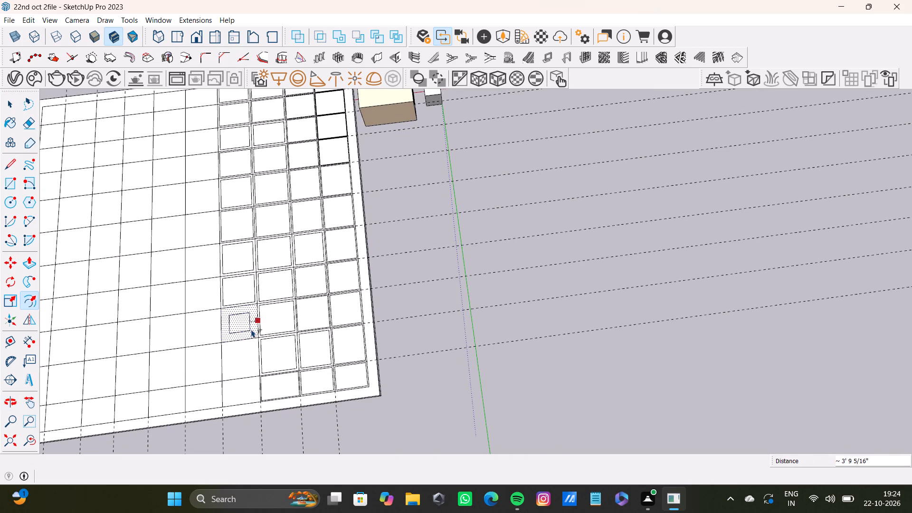
pyautogui.moveTo(251, 329); pyautogui.dragTo(256, 333)
# Offset the fourth row's tenth cell and the narrower last cell at the slab's near edge inward by a narrow margin.
pyautogui.press('space')
pyautogui.click(241, 363)
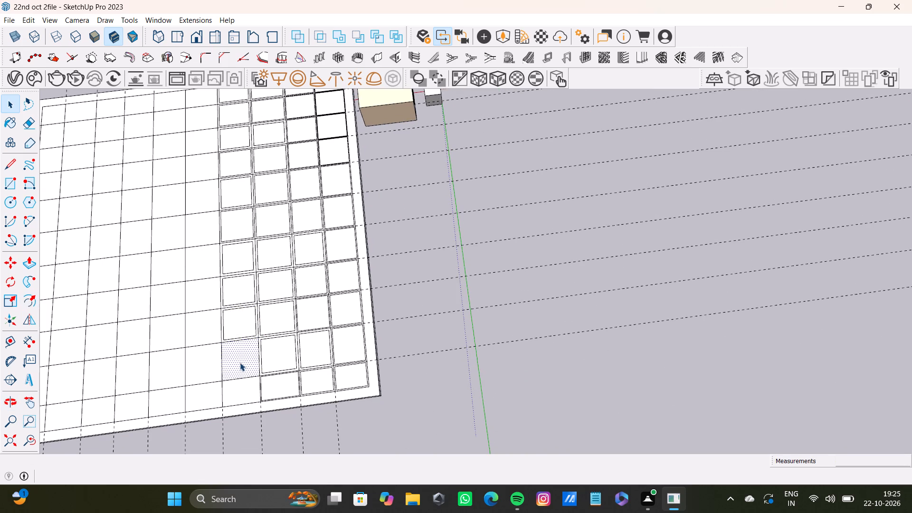
pyautogui.press('f')
pyautogui.moveTo(245, 362); pyautogui.dragTo(253, 368)
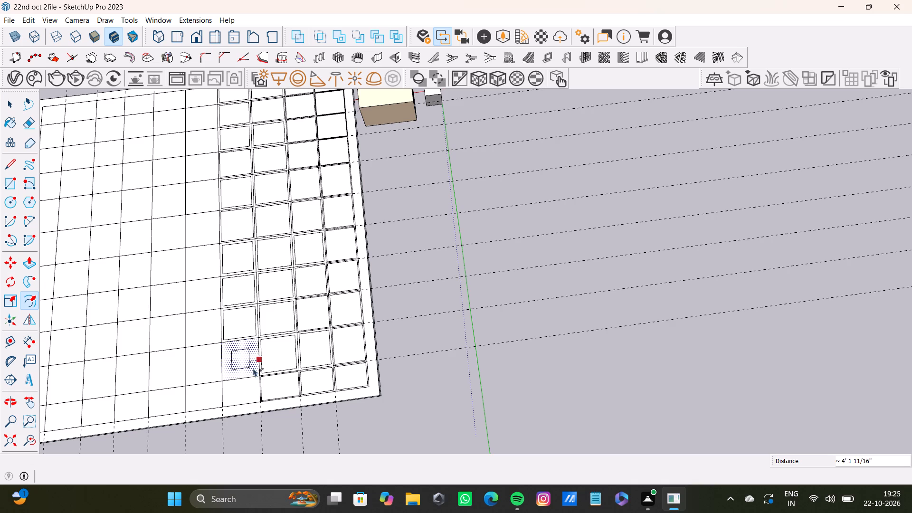
pyautogui.moveTo(253, 368); pyautogui.dragTo(257, 368)
pyautogui.press('space')
pyautogui.click(246, 387)
pyautogui.press('f')
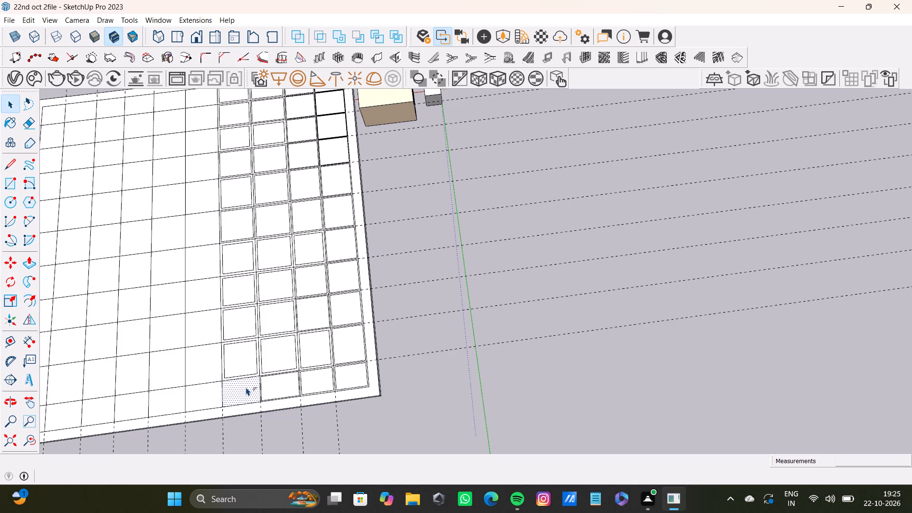
pyautogui.moveTo(246, 387); pyautogui.dragTo(246, 380)
pyautogui.press('space')
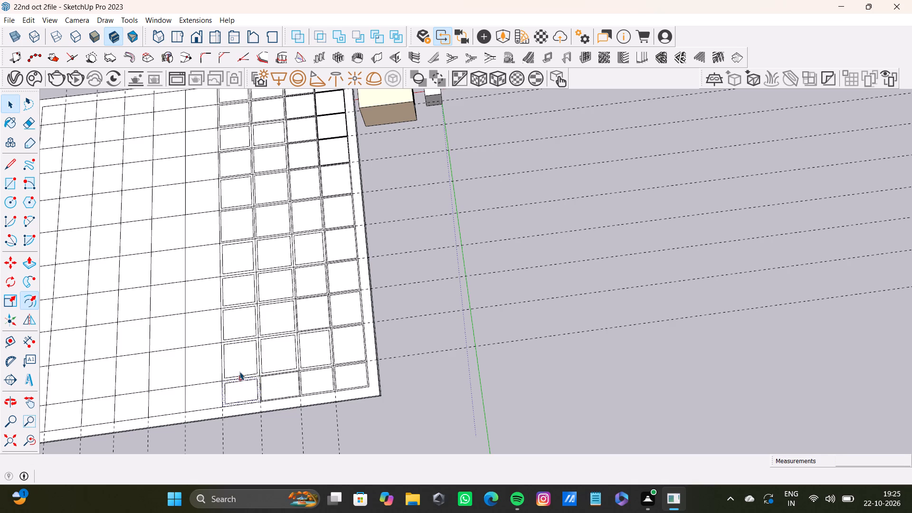
# Offset the fifth row's narrower cell at the slab's far edge inward by about 1' 3/4".
pyautogui.scroll(-4, 239, 371)
pyautogui.scroll(-3, 197, 317)
pyautogui.keyDown('shift'); pyautogui.moveTo(192, 292); pyautogui.dragTo(289, 284, button='middle'); pyautogui.keyUp('shift')
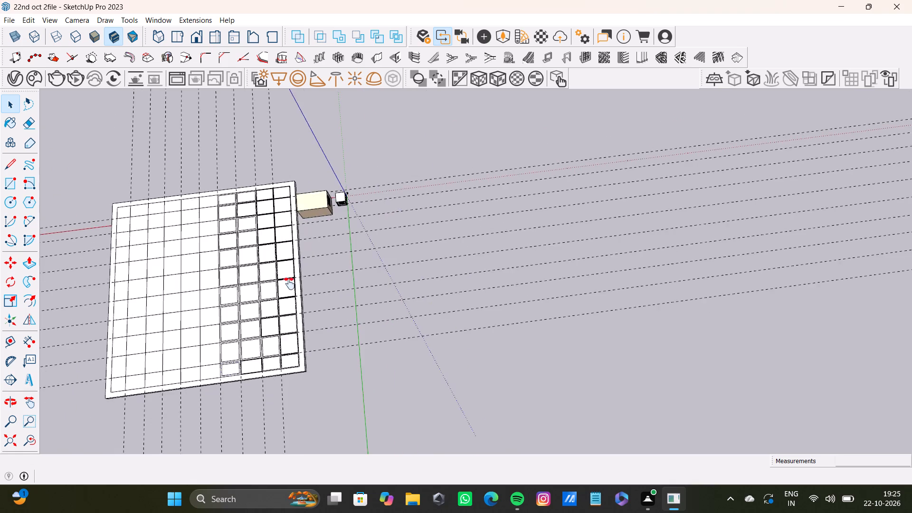
pyautogui.keyDown('shift'); pyautogui.moveTo(289, 284); pyautogui.dragTo(362, 315, button='middle'); pyautogui.keyUp('shift')
pyautogui.scroll(13, 384, 210)
pyautogui.moveTo(353, 222); pyautogui.dragTo(312, 233, button='middle')
pyautogui.press('space')
pyautogui.scroll(4, 314, 219)
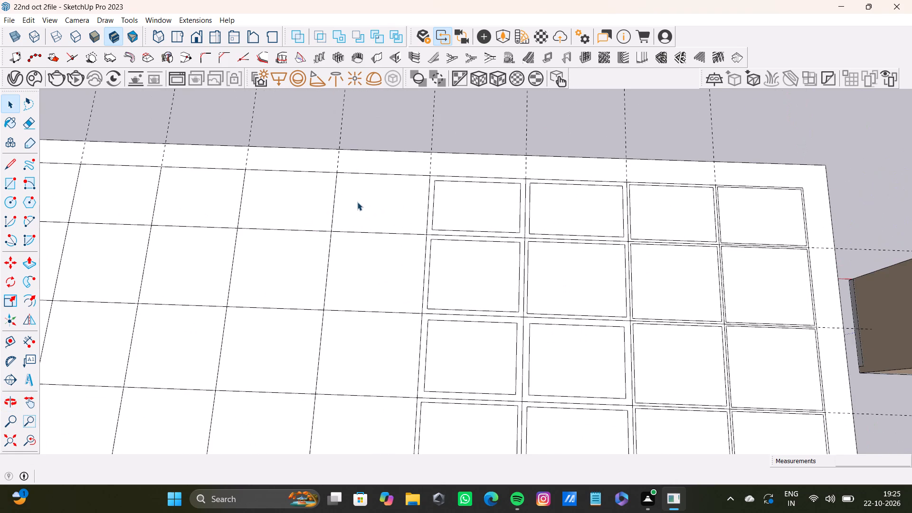
pyautogui.click(357, 202)
pyautogui.press('f')
pyautogui.moveTo(360, 199); pyautogui.dragTo(362, 205)
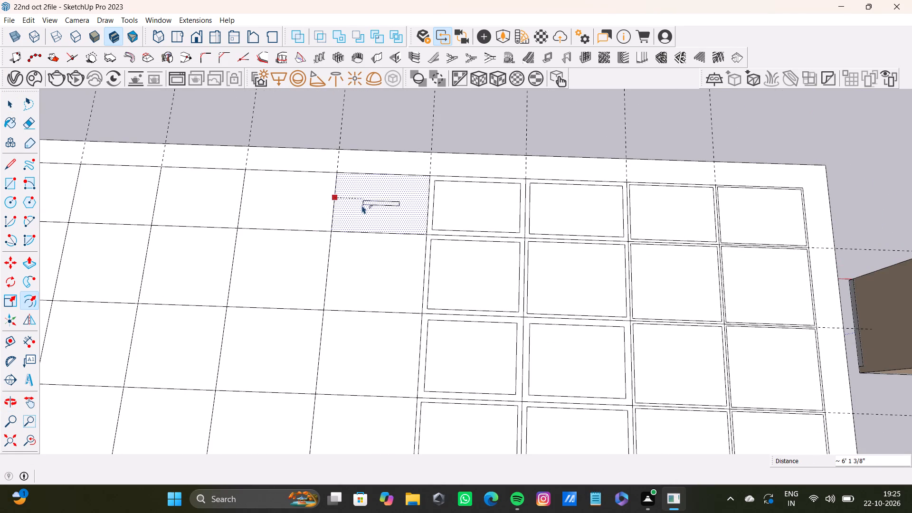
pyautogui.moveTo(362, 205); pyautogui.dragTo(343, 161)
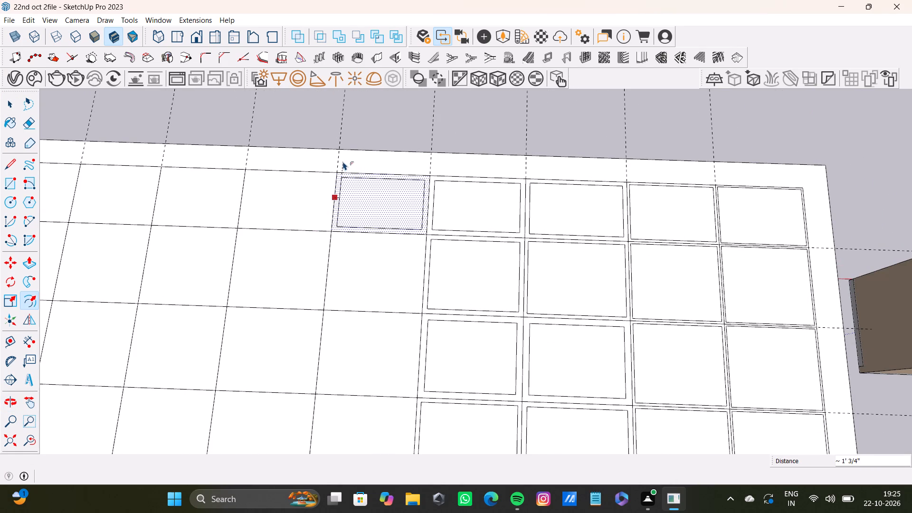
pyautogui.moveTo(343, 161); pyautogui.dragTo(343, 160)
# Offset the fifth row's second and third cells from the far edge inward by a narrow margin.
pyautogui.press('space')
pyautogui.click(380, 281)
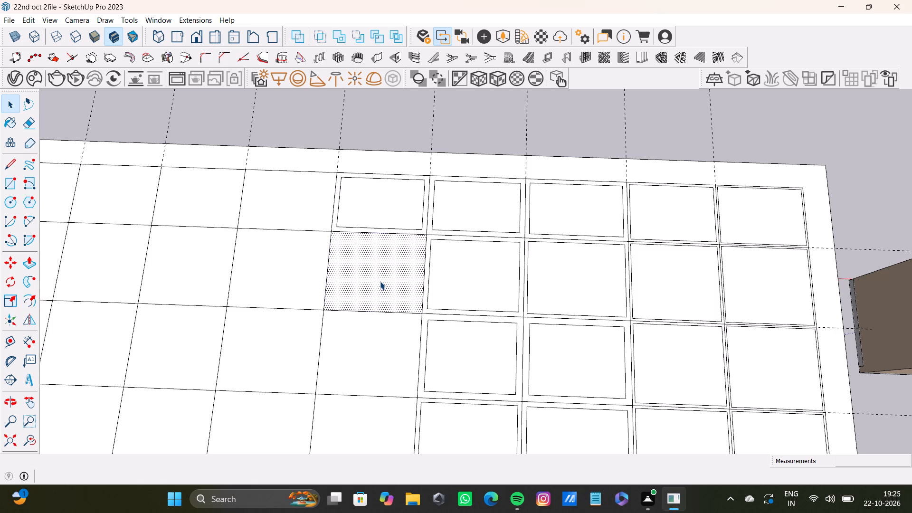
pyautogui.press('f')
pyautogui.moveTo(380, 268); pyautogui.dragTo(366, 233)
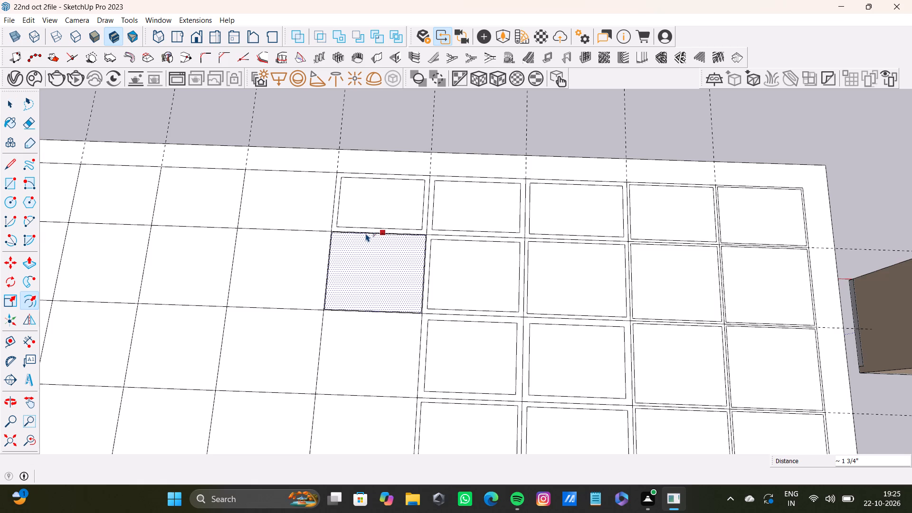
pyautogui.moveTo(366, 233); pyautogui.dragTo(368, 237)
pyautogui.press('space')
pyautogui.press('space')
pyautogui.click(369, 339)
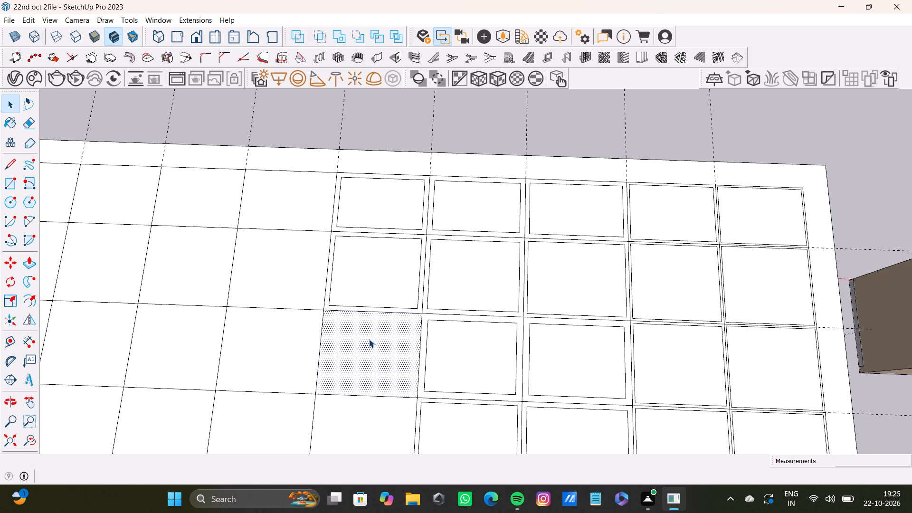
pyautogui.press('f')
pyautogui.moveTo(369, 339); pyautogui.dragTo(367, 316)
pyautogui.press('space')
# Offset the fifth row's fourth cell from the far edge inward by a narrow margin.
pyautogui.scroll(-3, 360, 332)
pyautogui.moveTo(372, 350); pyautogui.dragTo(363, 317, button='middle')
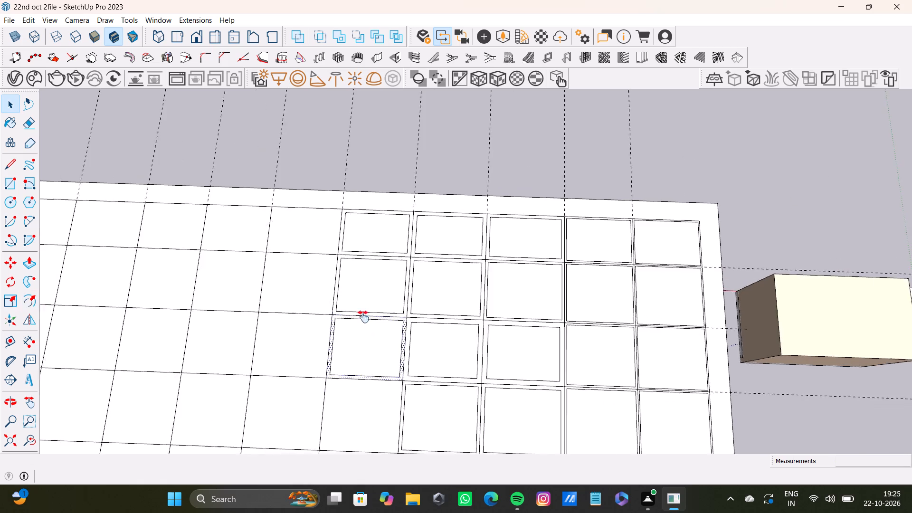
pyautogui.moveTo(363, 317); pyautogui.dragTo(343, 236, button='middle')
pyautogui.press('space')
pyautogui.click(336, 290)
pyautogui.press('f')
pyautogui.moveTo(336, 290); pyautogui.dragTo(337, 269)
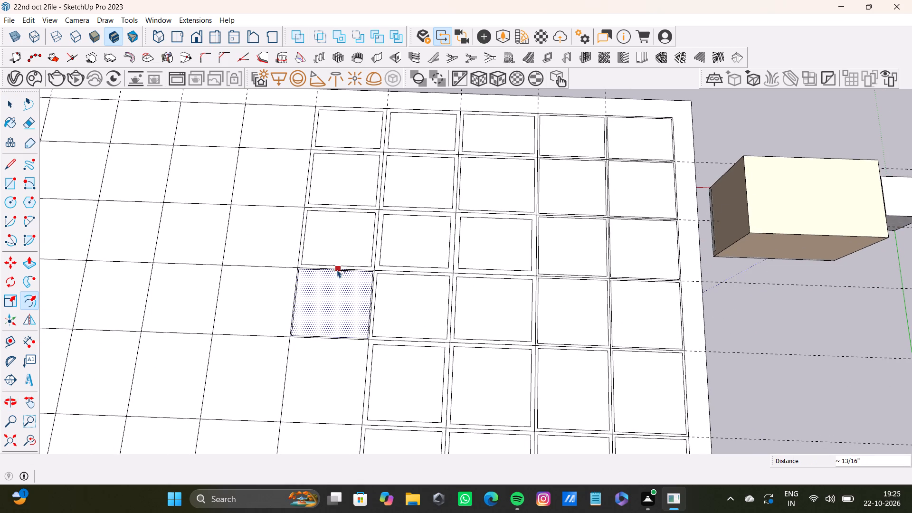
pyautogui.moveTo(337, 269); pyautogui.dragTo(339, 273)
pyautogui.press('v')
pyautogui.press('space')
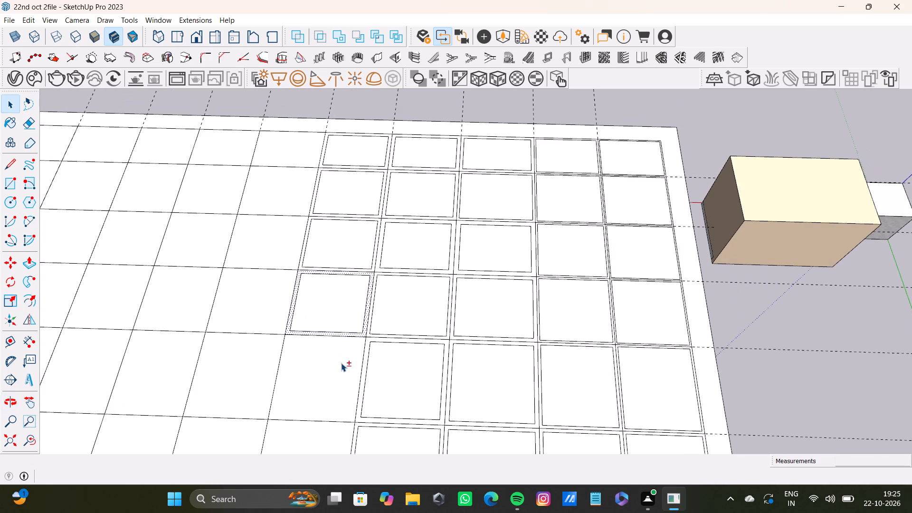
# Offset the fifth row's fifth cell from the far edge inward by about 11 1/16".
pyautogui.keyDown('shift'); pyautogui.moveTo(341, 363); pyautogui.dragTo(340, 303, button='middle'); pyautogui.keyUp('shift')
pyautogui.press('space')
pyautogui.click(332, 308)
pyautogui.press('f')
pyautogui.moveTo(332, 310); pyautogui.dragTo(336, 325)
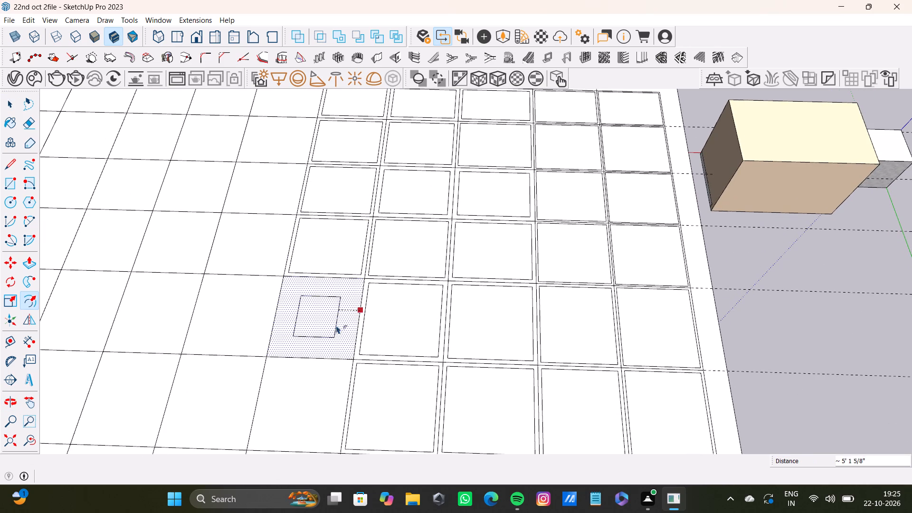
pyautogui.moveTo(336, 325); pyautogui.dragTo(347, 319)
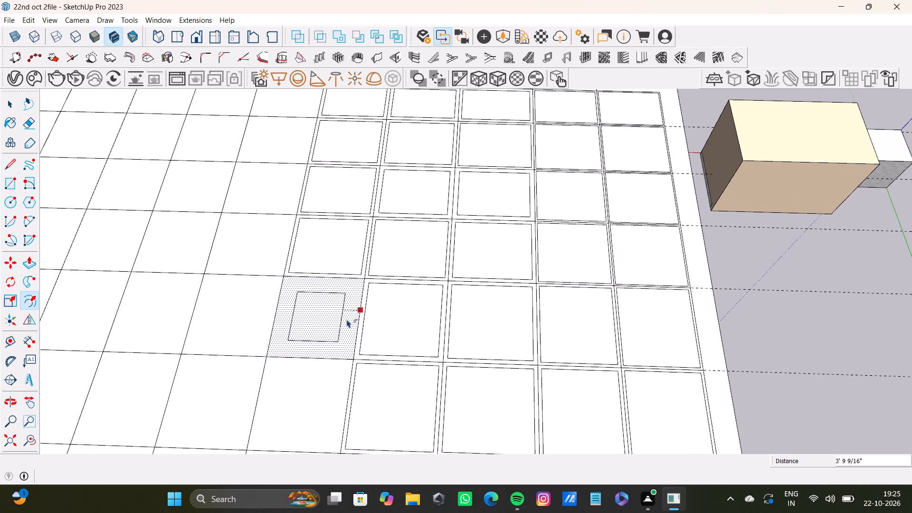
pyautogui.moveTo(347, 319); pyautogui.dragTo(354, 315)
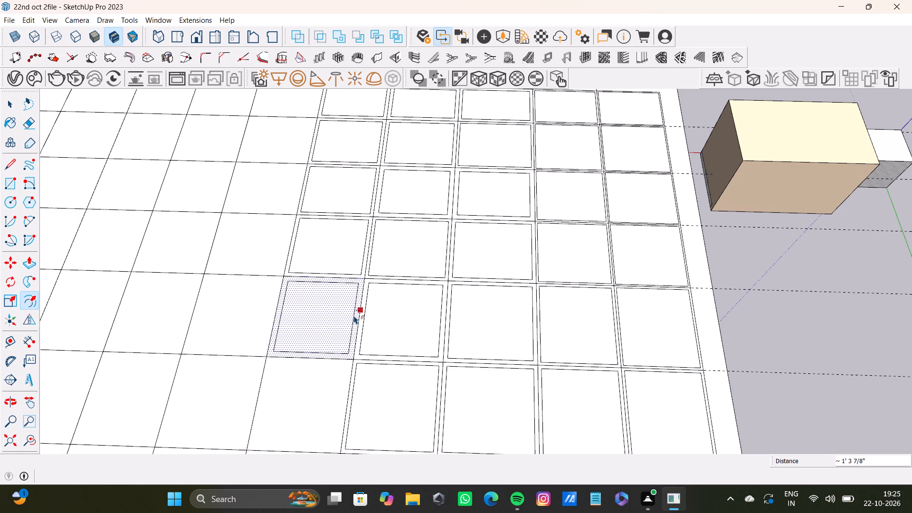
pyautogui.moveTo(354, 315); pyautogui.dragTo(356, 314)
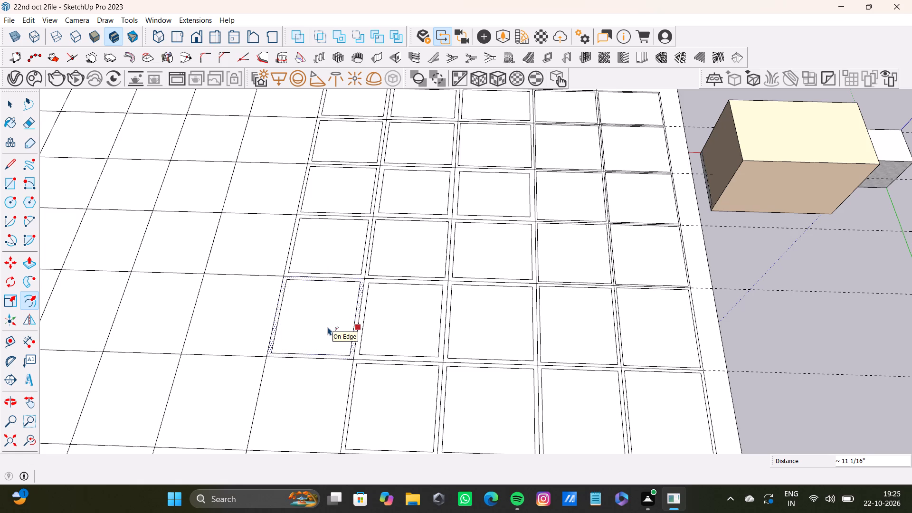
# Offset the fifth row's sixth cell from the far edge inward by a narrow margin.
pyautogui.scroll(-3, 294, 371)
pyautogui.moveTo(295, 376); pyautogui.dragTo(304, 307, button='middle')
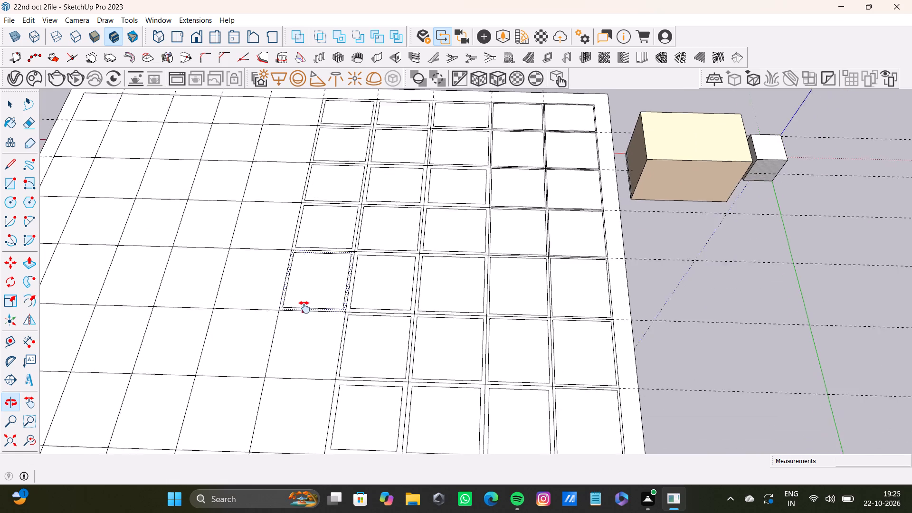
pyautogui.moveTo(304, 307); pyautogui.dragTo(305, 306, button='middle')
pyautogui.press('space')
pyautogui.click(307, 312)
pyautogui.press('f')
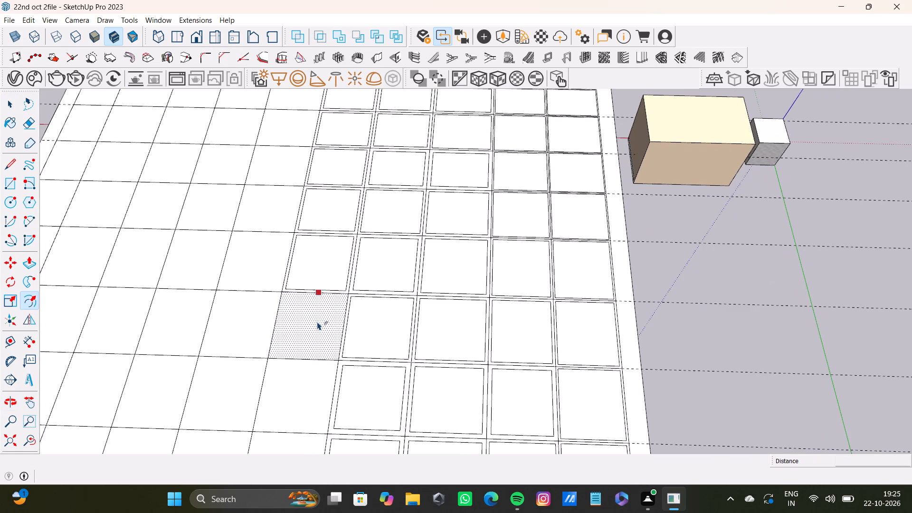
pyautogui.moveTo(317, 322); pyautogui.dragTo(323, 312)
pyautogui.moveTo(308, 322); pyautogui.dragTo(332, 307)
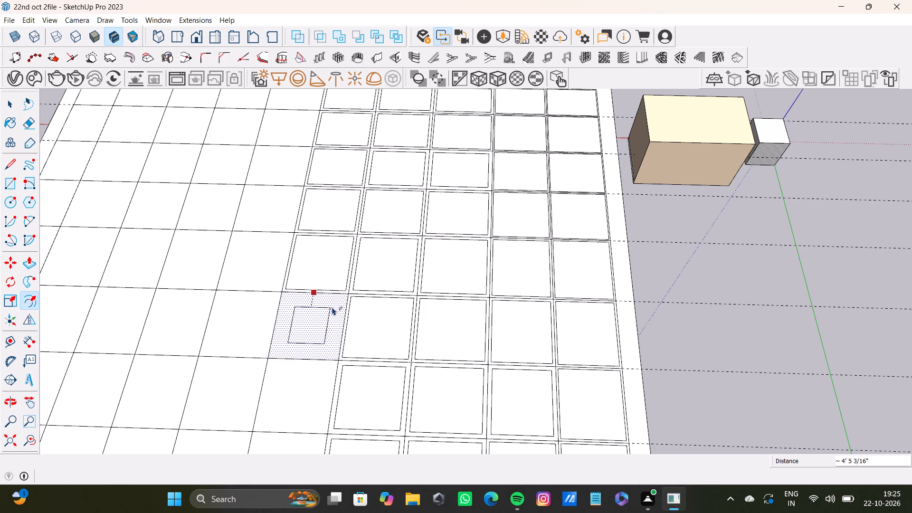
pyautogui.moveTo(332, 307); pyautogui.dragTo(335, 294)
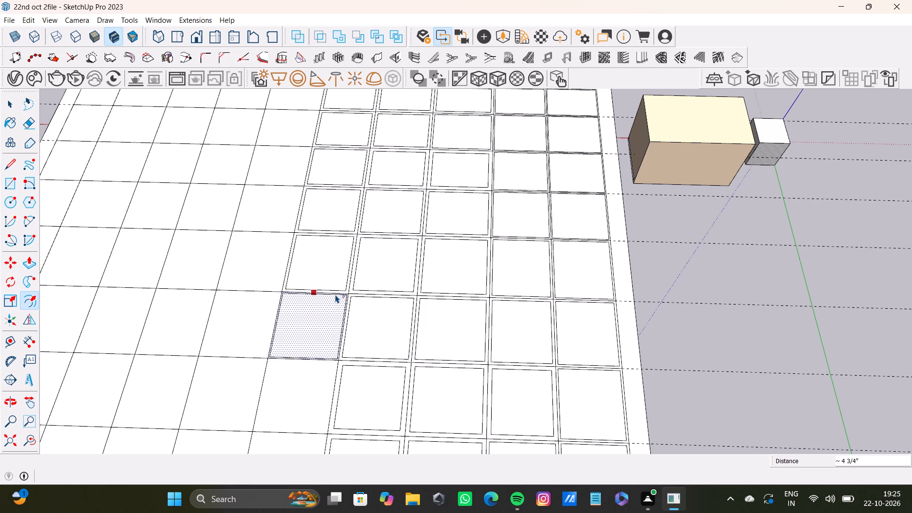
pyautogui.moveTo(335, 294); pyautogui.dragTo(332, 296)
# Offset the fifth row's seventh cell from the far edge inward by about 11 1/2".
pyautogui.scroll(-6, 316, 330)
pyautogui.press('space')
pyautogui.moveTo(326, 397); pyautogui.dragTo(338, 272, button='middle')
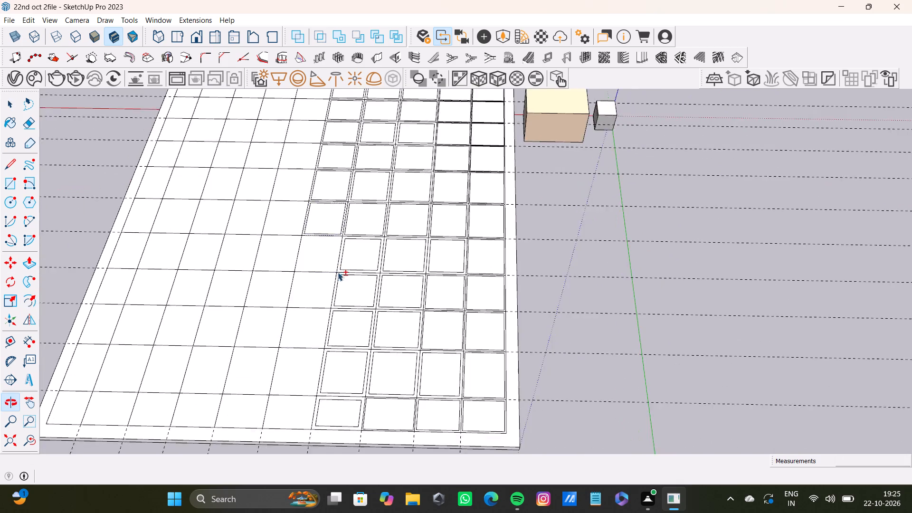
pyautogui.moveTo(338, 272); pyautogui.dragTo(342, 272, button='middle')
pyautogui.scroll(6, 306, 259)
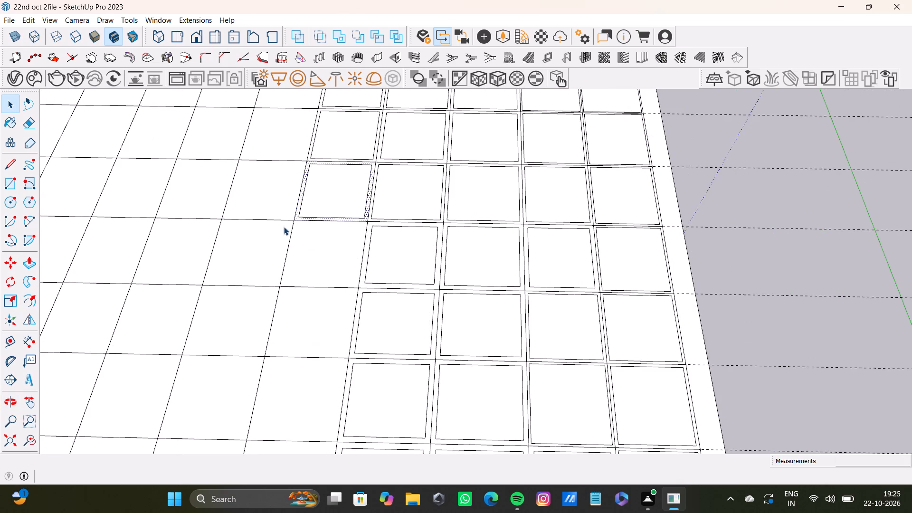
pyautogui.click(320, 251)
pyautogui.press('space')
pyautogui.click(320, 251)
pyautogui.press('f')
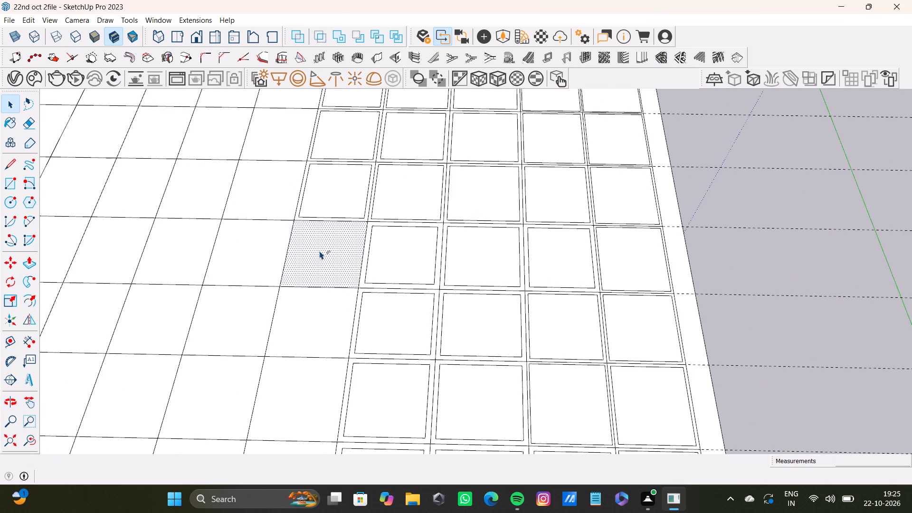
pyautogui.moveTo(320, 251); pyautogui.dragTo(339, 242)
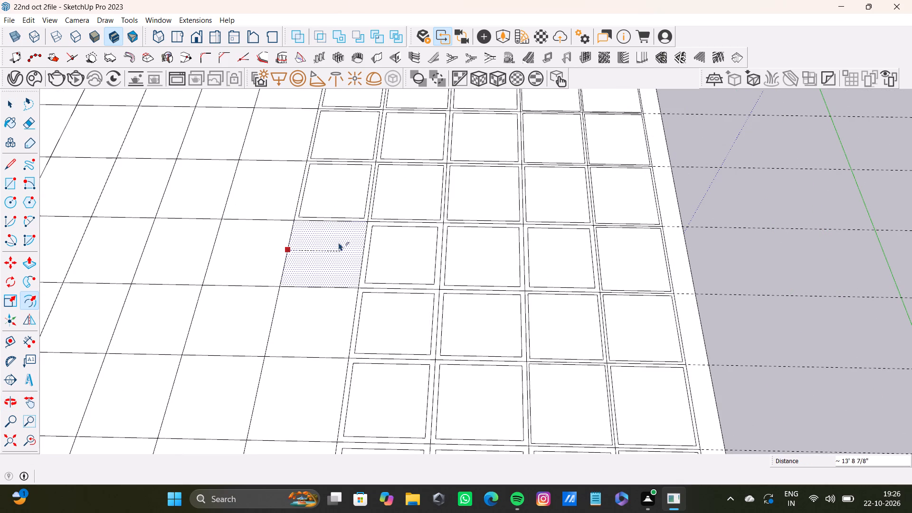
pyautogui.moveTo(339, 242); pyautogui.dragTo(288, 256)
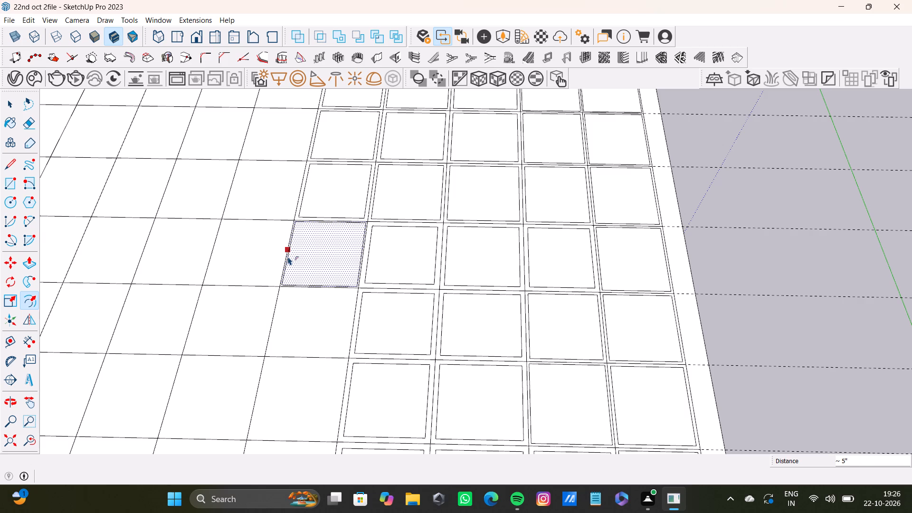
pyautogui.moveTo(288, 256); pyautogui.dragTo(290, 257)
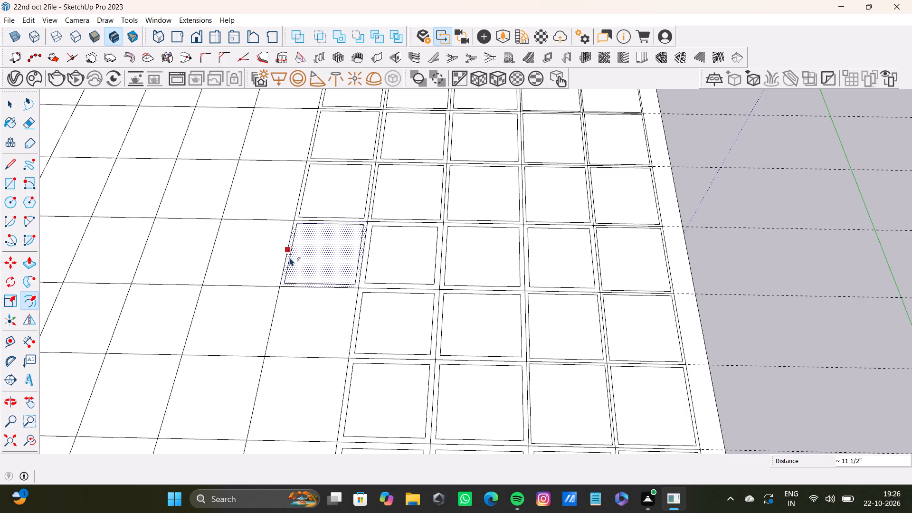
pyautogui.moveTo(290, 257); pyautogui.dragTo(290, 257)
# Offset the fifth row's eighth cell from the far edge inward by a narrow margin.
pyautogui.press('space')
pyautogui.click(322, 322)
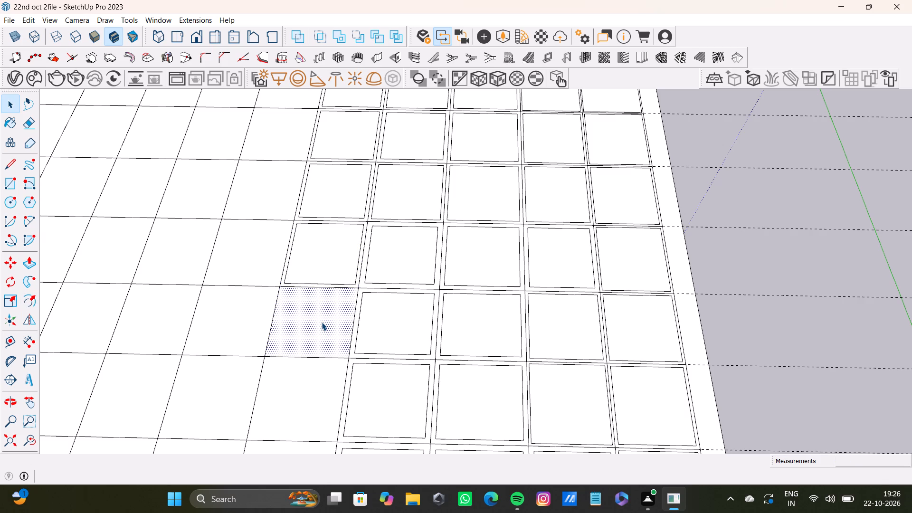
pyautogui.press('f')
pyautogui.moveTo(321, 318); pyautogui.dragTo(342, 278)
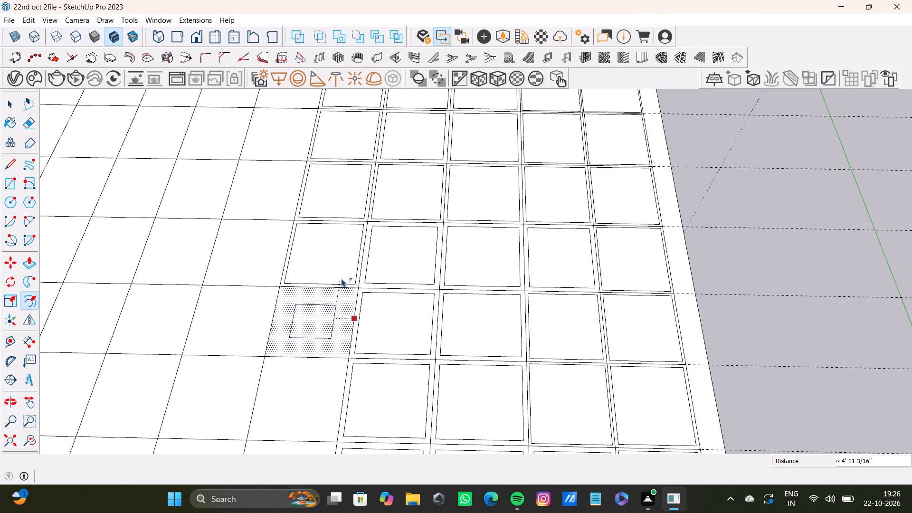
pyautogui.moveTo(342, 278); pyautogui.dragTo(360, 227)
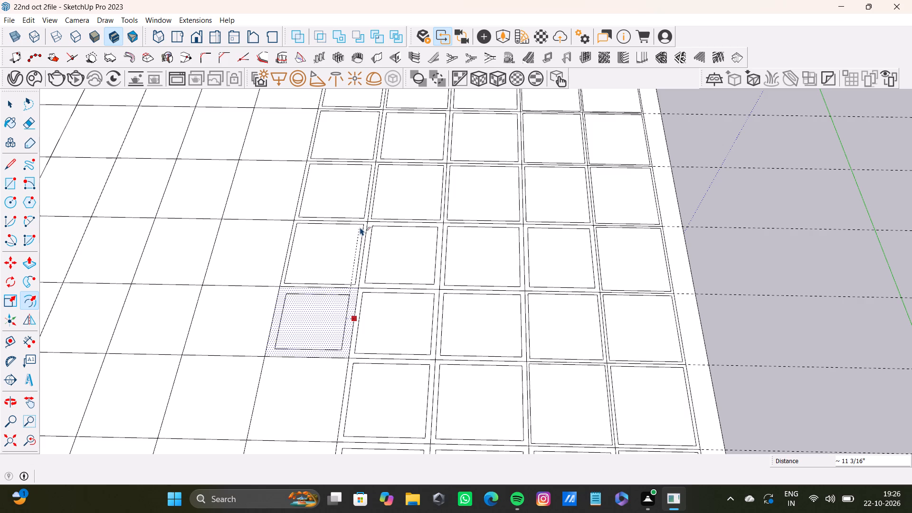
pyautogui.moveTo(360, 227); pyautogui.dragTo(361, 224)
# Offset the fifth row's ninth cell from the far edge inward by about 1' 7/16".
pyautogui.press('space')
pyautogui.scroll(-2, 290, 389)
pyautogui.keyDown('shift'); pyautogui.moveTo(290, 389); pyautogui.dragTo(300, 285, button='middle'); pyautogui.keyUp('shift')
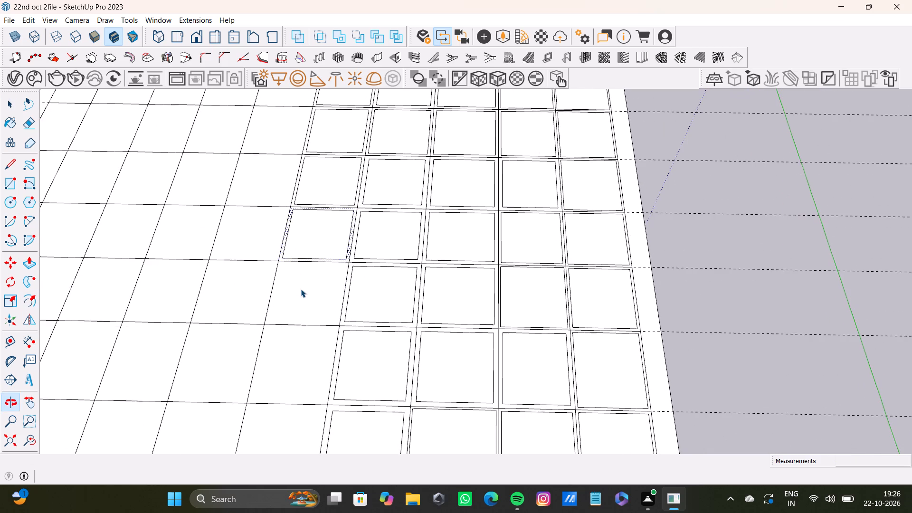
pyautogui.press('space')
pyautogui.click(301, 291)
pyautogui.press('f')
pyautogui.moveTo(301, 291); pyautogui.dragTo(313, 276)
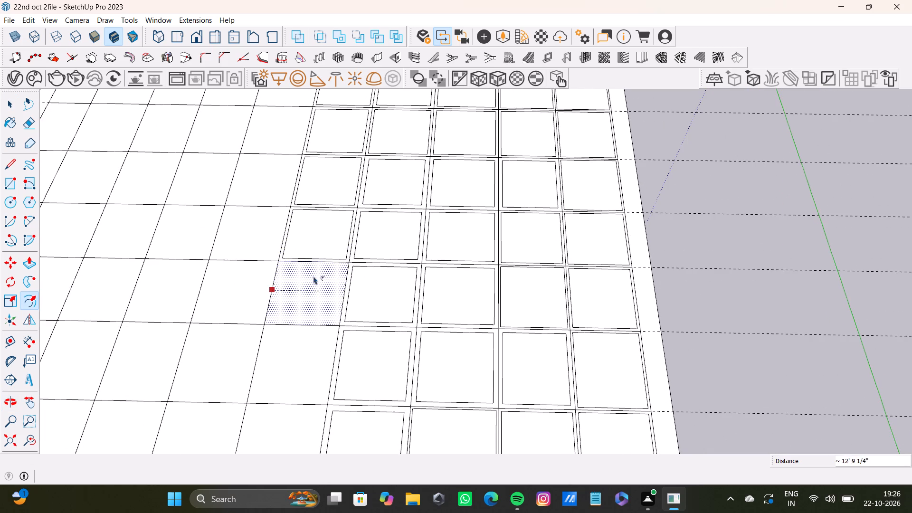
pyautogui.moveTo(313, 276); pyautogui.dragTo(266, 332)
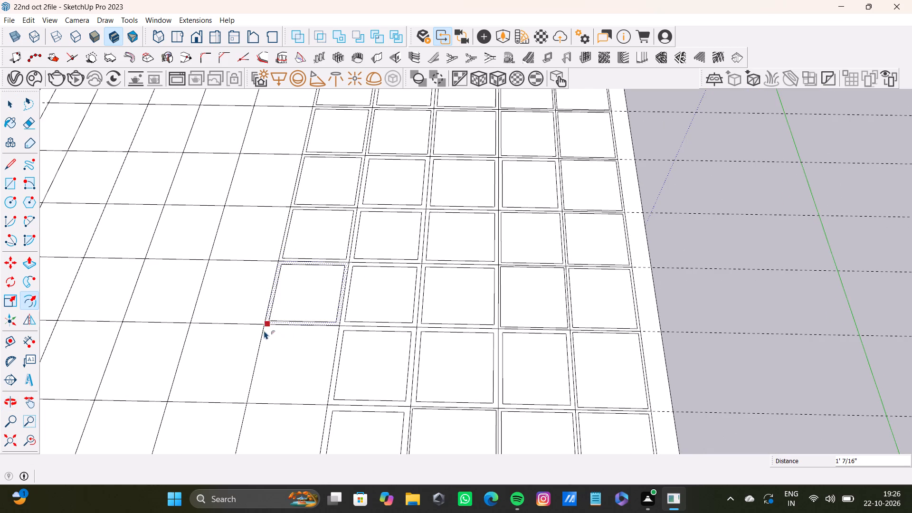
# Offset the fifth row's tenth cell from the far edge inward by a narrow margin.
pyautogui.press('space')
pyautogui.click(285, 347)
pyautogui.press('f')
pyautogui.moveTo(292, 347); pyautogui.dragTo(292, 367)
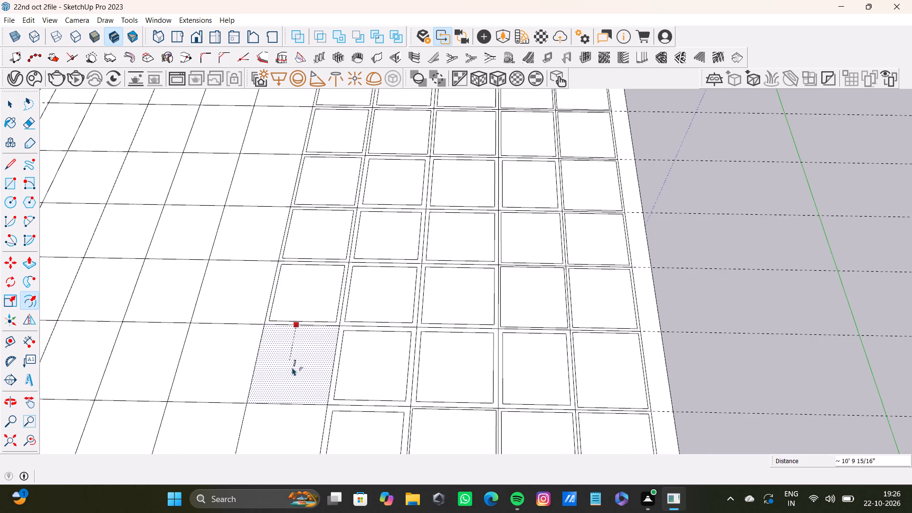
pyautogui.moveTo(292, 367); pyautogui.dragTo(325, 329)
# Offset the fifth row's last, narrower cell at the slab's near edge inward by a narrow margin.
pyautogui.press('space')
pyautogui.scroll(-3, 311, 339)
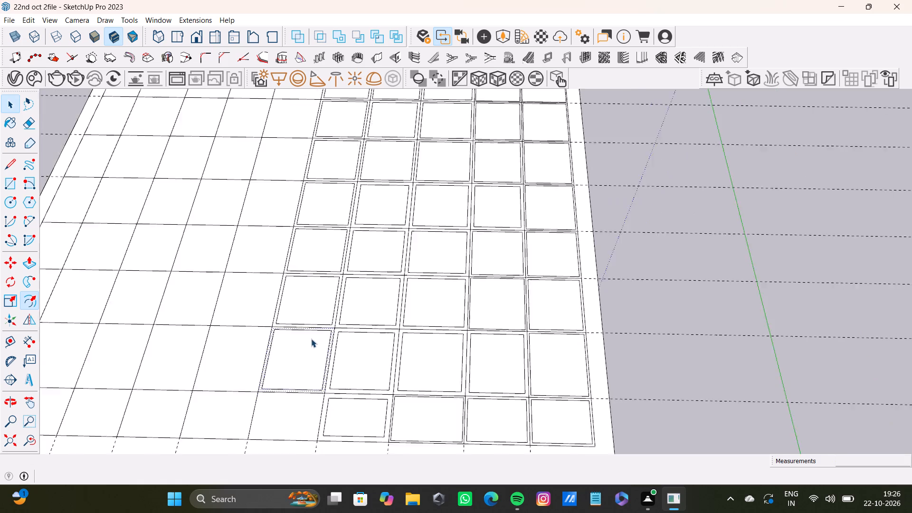
pyautogui.keyDown('shift'); pyautogui.moveTo(311, 341); pyautogui.dragTo(311, 248, button='middle'); pyautogui.keyUp('shift')
pyautogui.press('space')
pyautogui.click(293, 308)
pyautogui.press('f')
pyautogui.moveTo(298, 307); pyautogui.dragTo(299, 313)
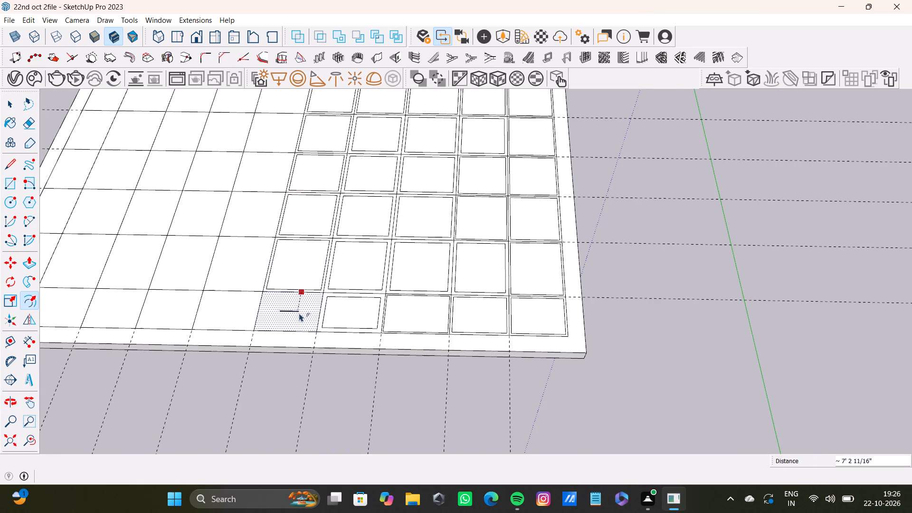
pyautogui.moveTo(299, 313); pyautogui.dragTo(299, 295)
# Offset the sixth row's narrower cell at the slab's far edge inward by a narrow margin.
pyautogui.press('space')
pyautogui.scroll(-4, 286, 295)
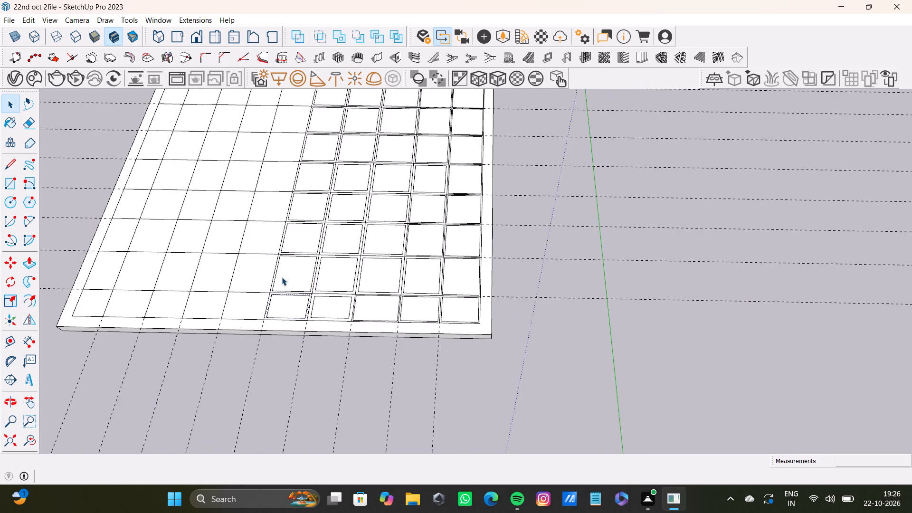
pyautogui.keyDown('shift'); pyautogui.moveTo(281, 277); pyautogui.dragTo(324, 408, button='middle'); pyautogui.keyUp('shift')
pyautogui.keyDown('shift'); pyautogui.scroll(-1, 281, 280); pyautogui.keyUp('shift')
pyautogui.scroll(9, 336, 186)
pyautogui.moveTo(344, 148); pyautogui.dragTo(350, 298, button='middle')
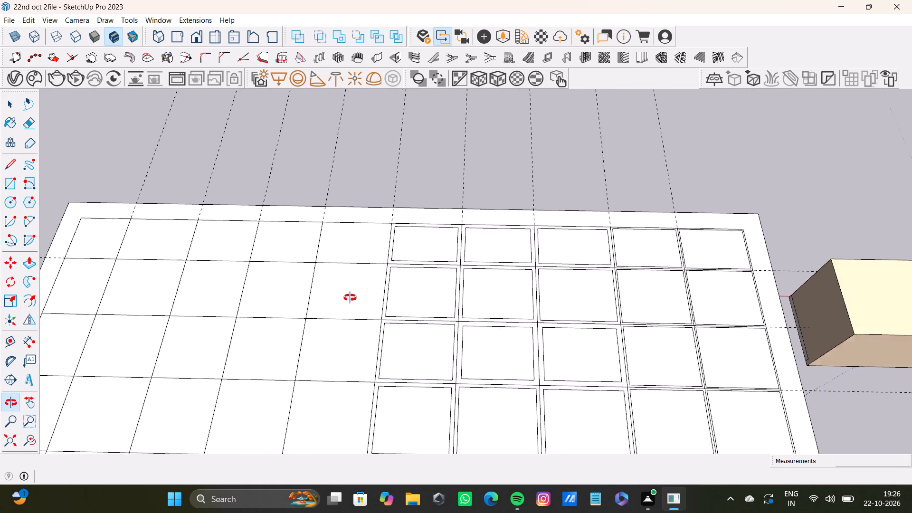
pyautogui.moveTo(350, 298); pyautogui.dragTo(353, 296, button='middle')
pyautogui.scroll(3, 363, 264)
pyautogui.click(359, 233)
pyautogui.write('fd')
pyautogui.moveTo(359, 233); pyautogui.dragTo(358, 235)
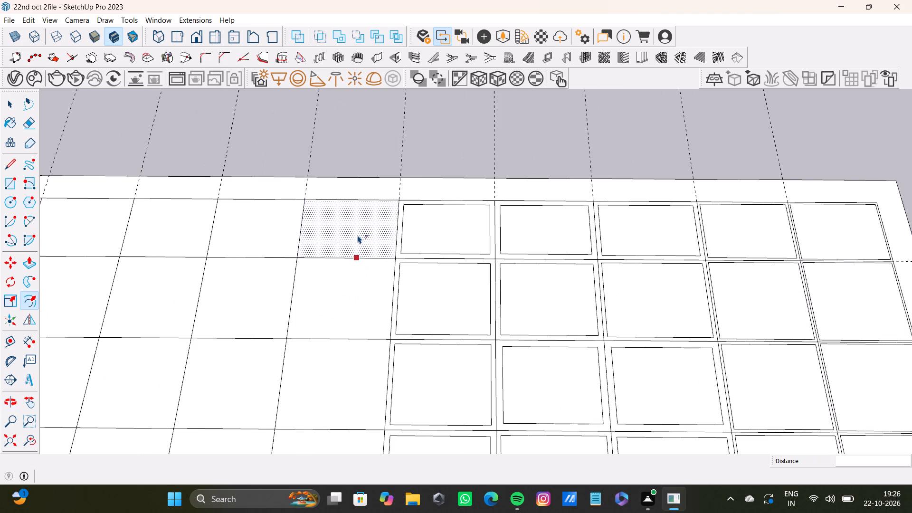
pyautogui.moveTo(358, 235); pyautogui.dragTo(343, 254)
# Offset the sixth row's second cell from the far edge inward by a narrow margin.
pyautogui.press('space')
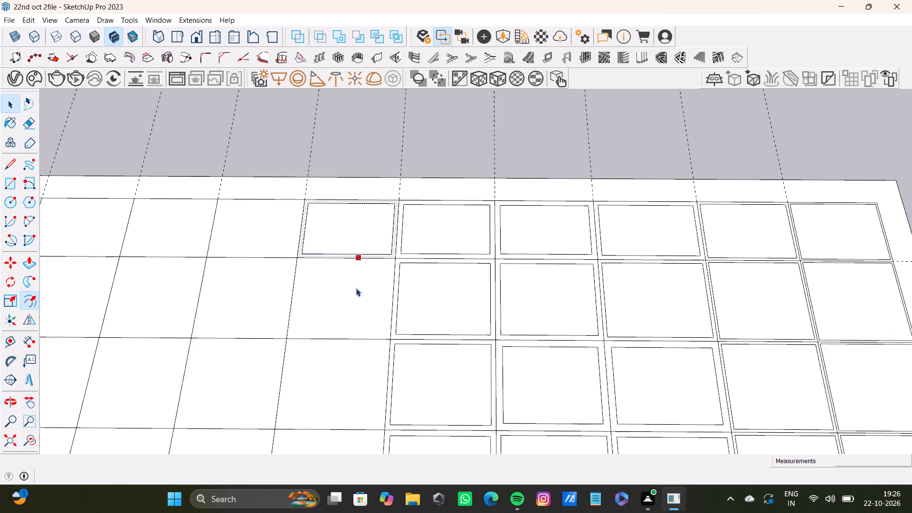
pyautogui.click(355, 290)
pyautogui.press('f')
pyautogui.moveTo(355, 290); pyautogui.dragTo(362, 265)
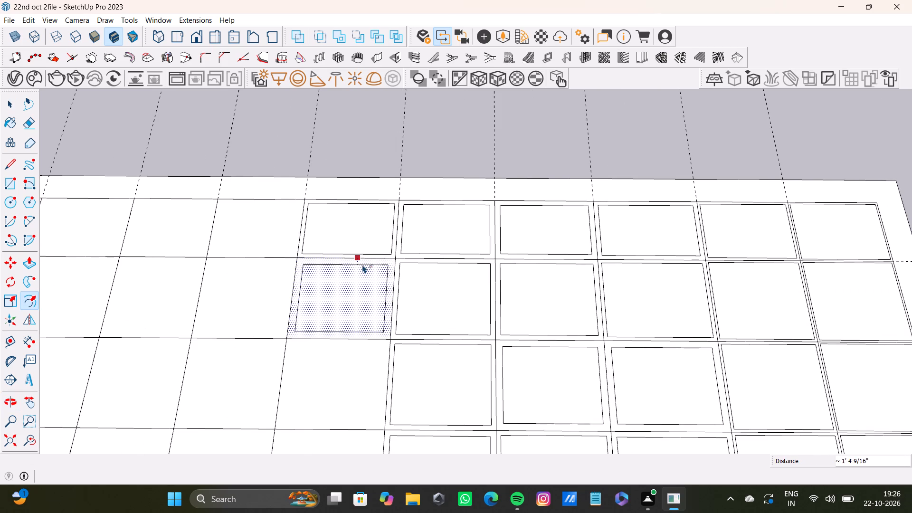
pyautogui.moveTo(362, 265); pyautogui.dragTo(365, 262)
# Offset the sixth row's third cell from the far edge inward by a narrow margin.
pyautogui.press('space')
pyautogui.click(363, 343)
pyautogui.press('f')
pyautogui.moveTo(361, 350); pyautogui.dragTo(360, 351)
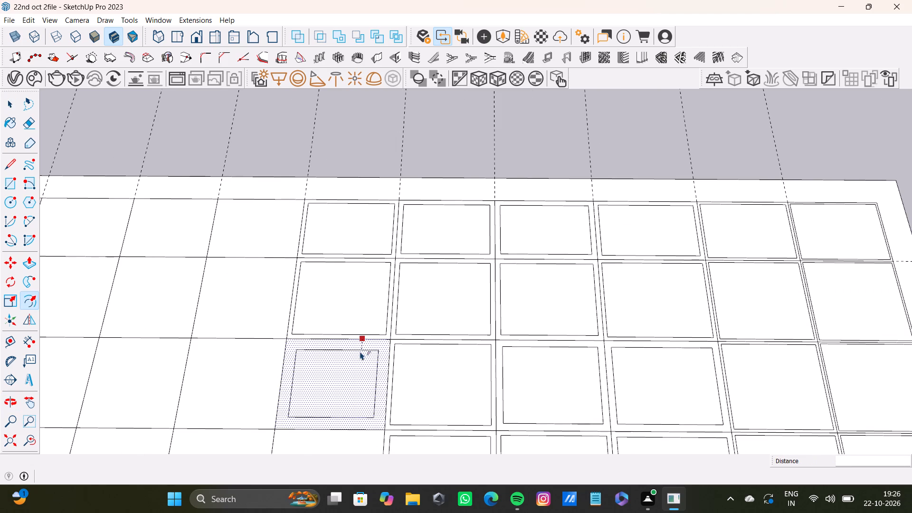
pyautogui.moveTo(360, 351); pyautogui.dragTo(365, 343)
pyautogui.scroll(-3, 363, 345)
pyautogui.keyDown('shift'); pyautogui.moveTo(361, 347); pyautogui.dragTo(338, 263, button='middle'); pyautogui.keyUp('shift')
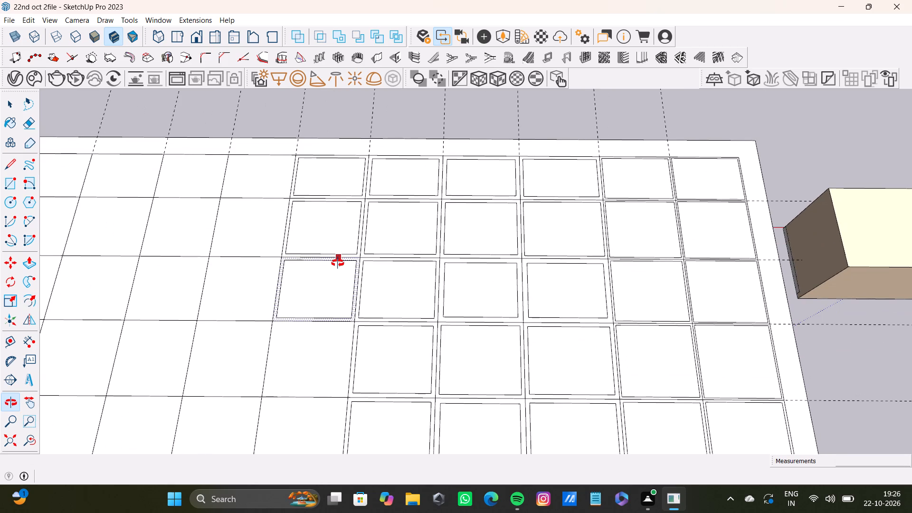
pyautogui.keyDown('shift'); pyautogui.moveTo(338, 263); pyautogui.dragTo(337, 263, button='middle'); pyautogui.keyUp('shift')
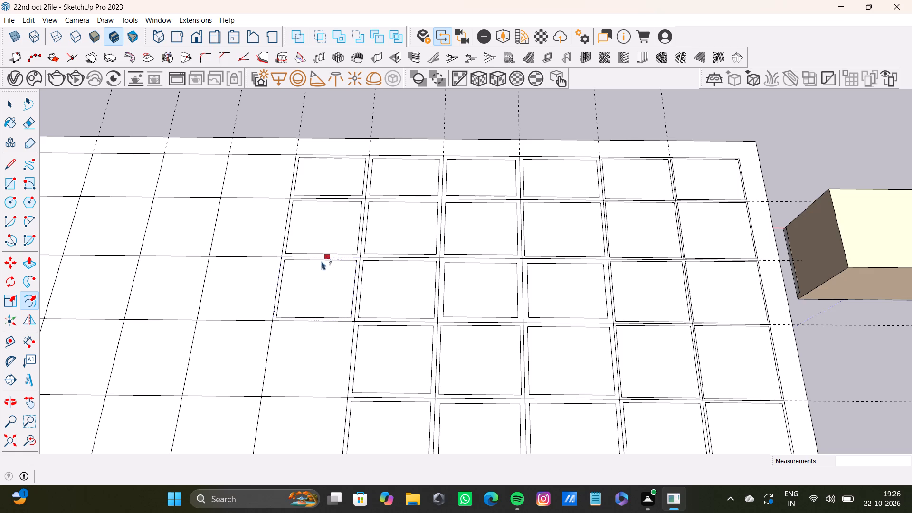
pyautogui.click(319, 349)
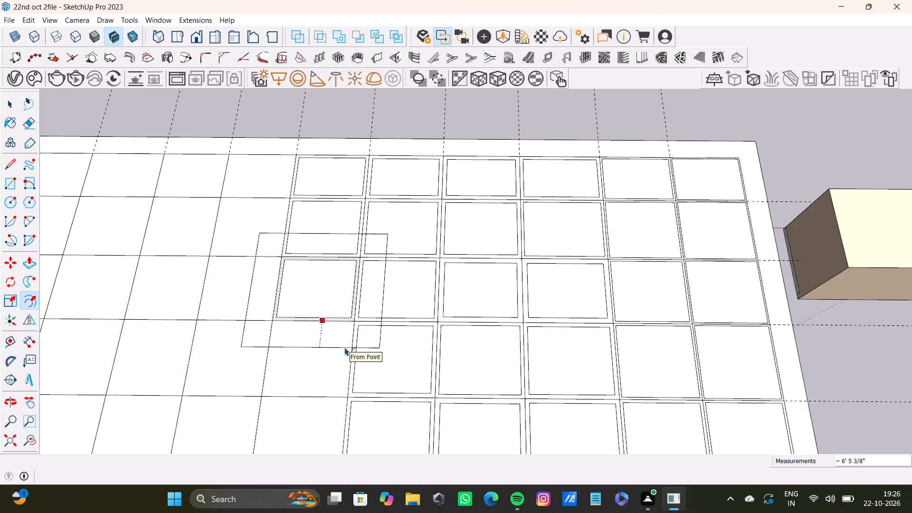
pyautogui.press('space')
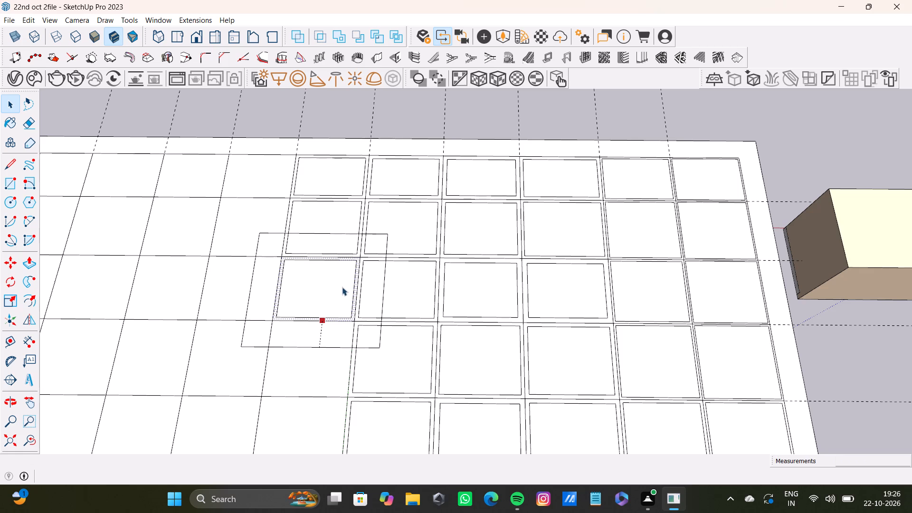
# Offset the sixth row's fourth cell from the far edge inward by about 1' 1".
pyautogui.scroll(-9, 248, 349)
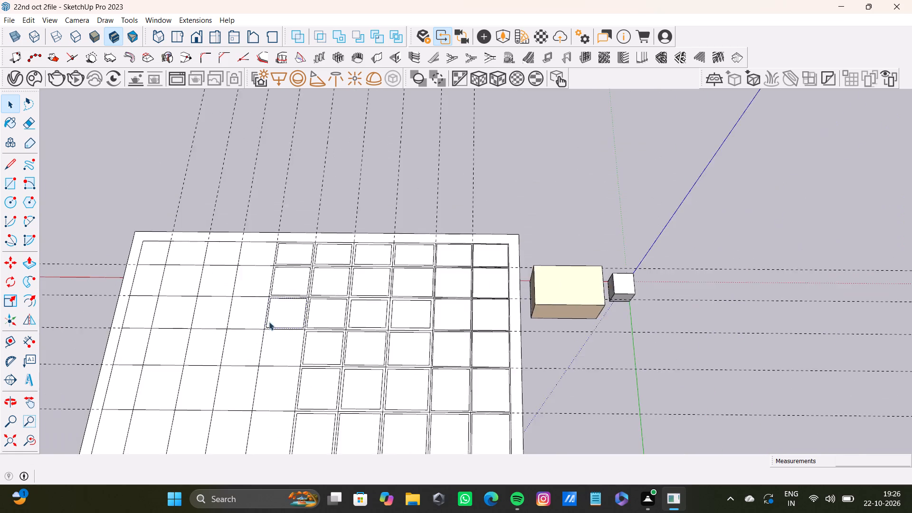
pyautogui.scroll(-3, 269, 322)
pyautogui.scroll(9, 277, 336)
pyautogui.click(277, 338)
pyautogui.press('f')
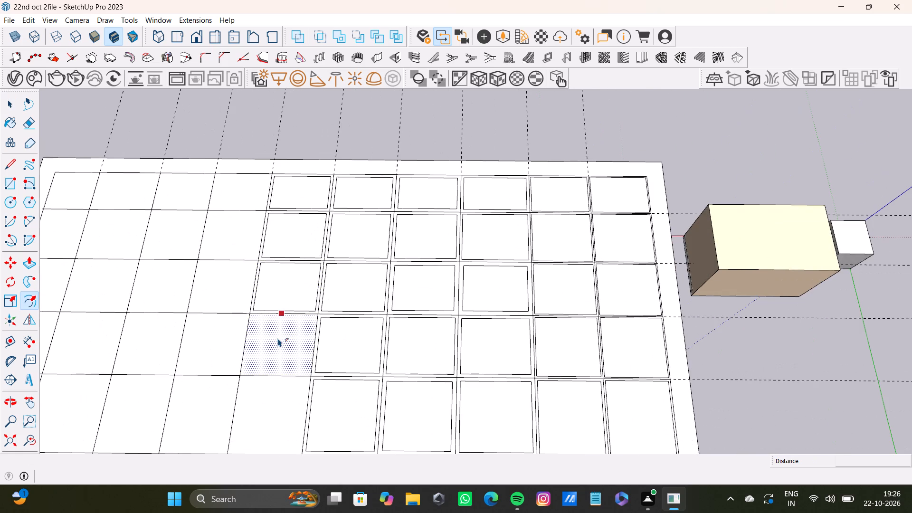
pyautogui.moveTo(278, 338); pyautogui.dragTo(253, 349)
pyautogui.moveTo(253, 349); pyautogui.dragTo(278, 342)
pyautogui.moveTo(278, 342); pyautogui.dragTo(279, 317)
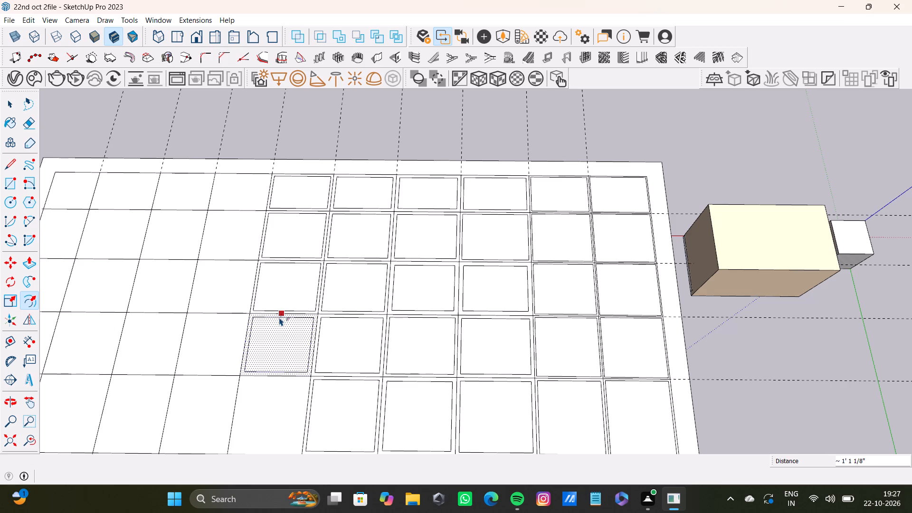
pyautogui.moveTo(279, 317); pyautogui.dragTo(280, 317)
pyautogui.press('space')
# Offset the sixth row's fifth cell from the far edge inward by a narrow margin.
pyautogui.scroll(-4, 263, 396)
pyautogui.moveTo(263, 396); pyautogui.dragTo(278, 265, button='middle')
pyautogui.press('space')
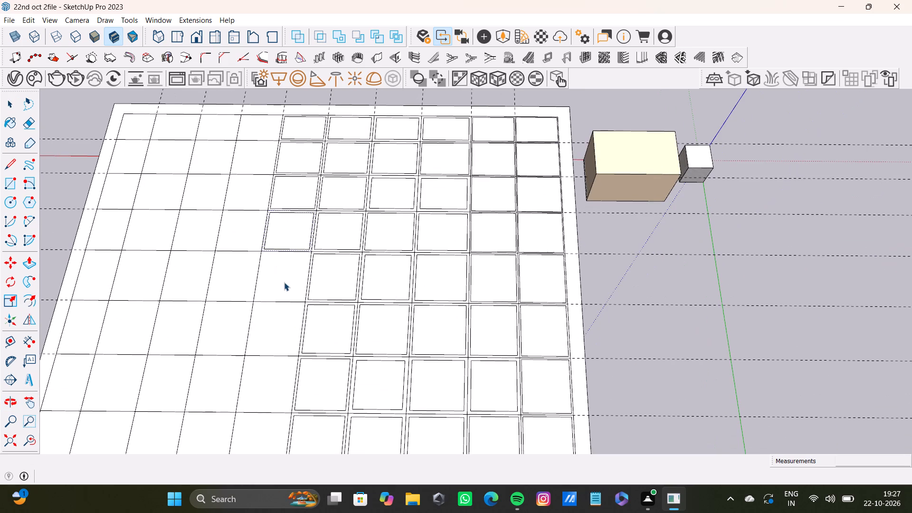
pyautogui.click(284, 282)
pyautogui.press('f')
pyautogui.moveTo(285, 282); pyautogui.dragTo(275, 300)
pyautogui.press('space')
# Offset the sixth row's sixth cell from the far edge inward by about 1' 2".
pyautogui.click(272, 322)
pyautogui.press('f')
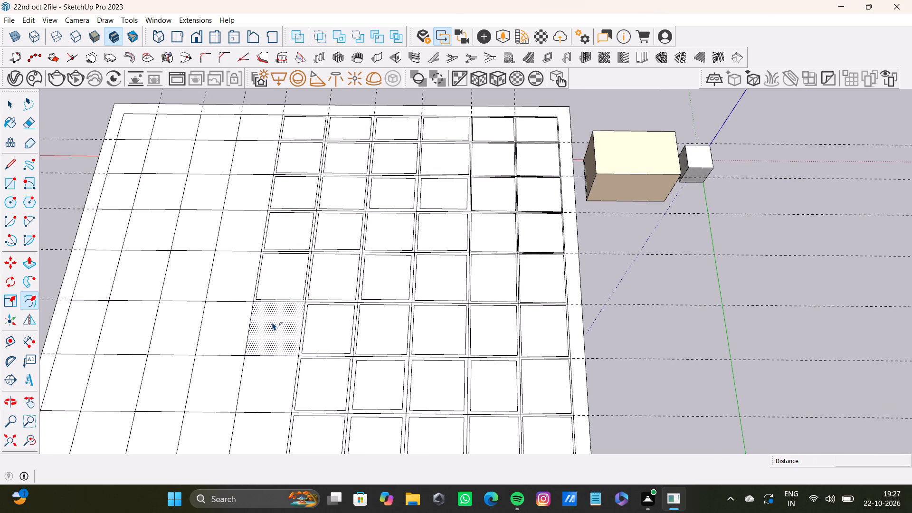
pyautogui.moveTo(272, 322); pyautogui.dragTo(266, 335)
pyautogui.moveTo(266, 335); pyautogui.dragTo(270, 332)
pyautogui.moveTo(273, 333); pyautogui.dragTo(260, 349)
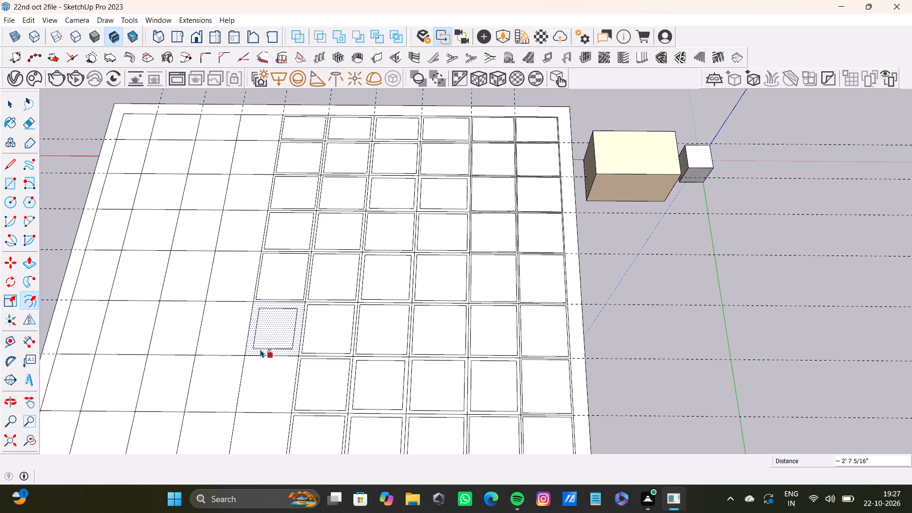
pyautogui.moveTo(260, 349); pyautogui.dragTo(254, 352)
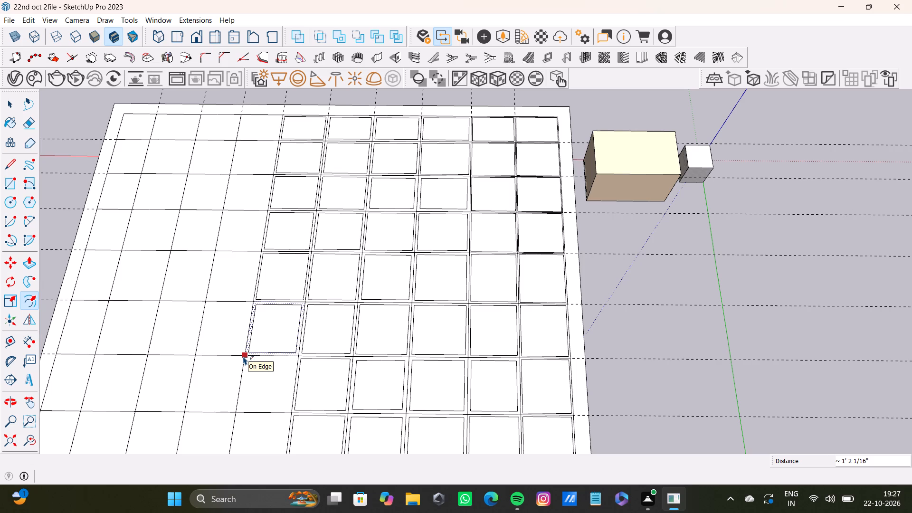
pyautogui.press('space')
# Offset the sixth row's seventh cell from the far edge inward by about 1' 2".
pyautogui.click(275, 389)
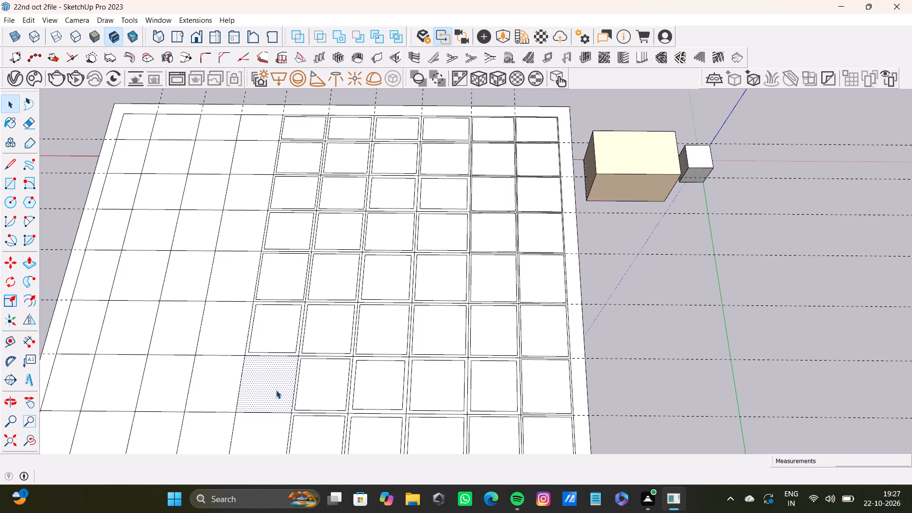
pyautogui.press('f')
pyautogui.moveTo(269, 386); pyautogui.dragTo(287, 353)
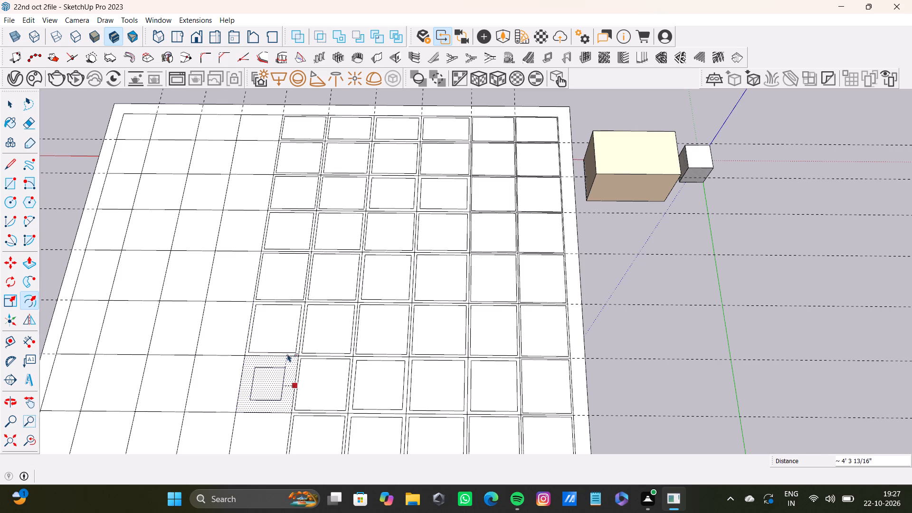
pyautogui.moveTo(287, 353); pyautogui.dragTo(295, 332)
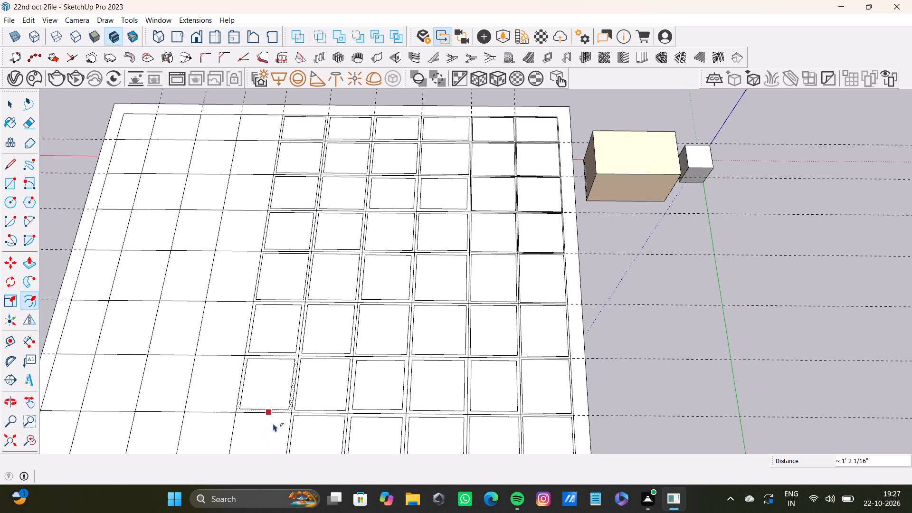
# Offset the sixth row's eighth cell from the far edge inward by a narrow margin.
pyautogui.scroll(-5, 281, 418)
pyautogui.keyDown('shift'); pyautogui.moveTo(291, 422); pyautogui.dragTo(346, 279, button='middle'); pyautogui.keyUp('shift')
pyautogui.scroll(6, 323, 289)
pyautogui.press('space')
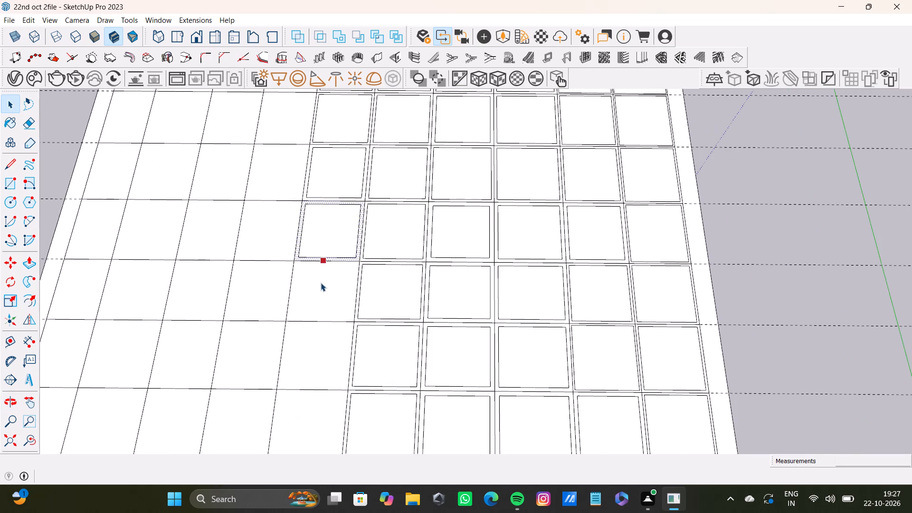
pyautogui.click(321, 283)
pyautogui.write('fd')
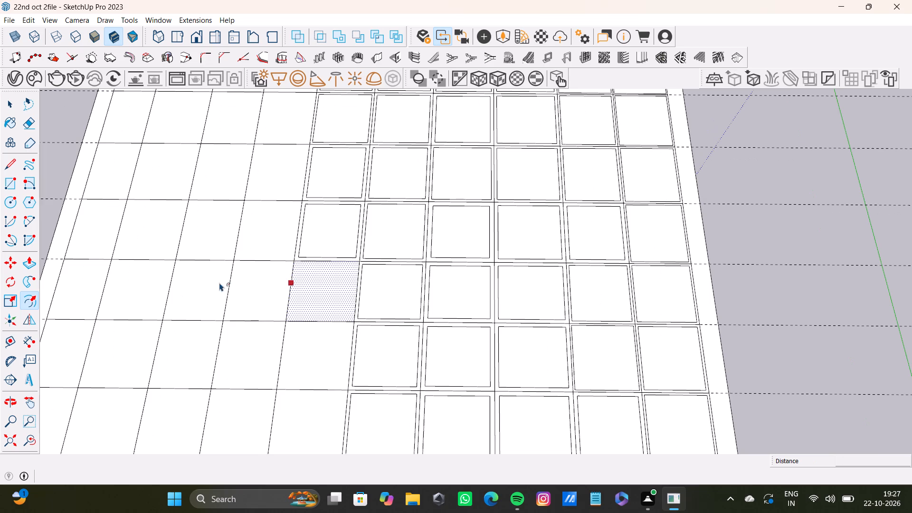
pyautogui.press('f')
pyautogui.moveTo(327, 288); pyautogui.dragTo(349, 265)
pyautogui.press('space')
pyautogui.press('space')
# Offset the sixth row's ninth cell from the far edge inward by a narrow margin.
pyautogui.click(329, 374)
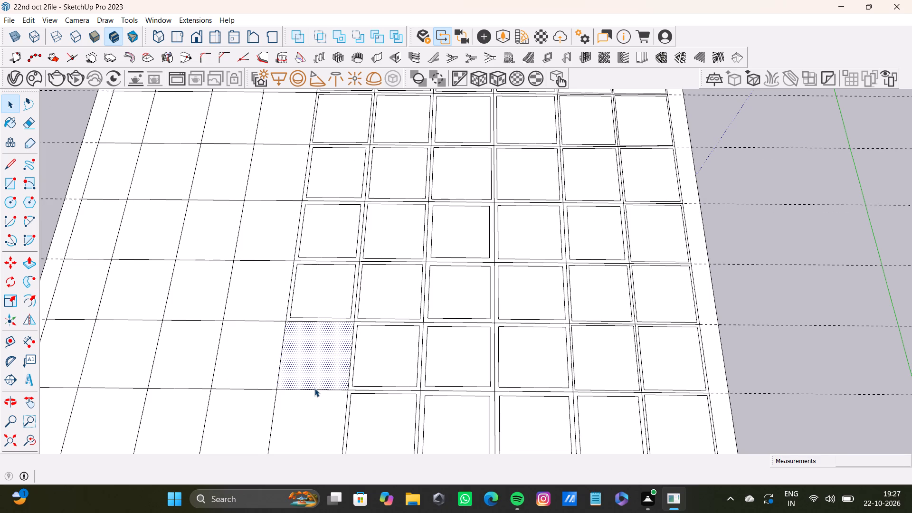
pyautogui.press('f')
pyautogui.moveTo(311, 353); pyautogui.dragTo(316, 348)
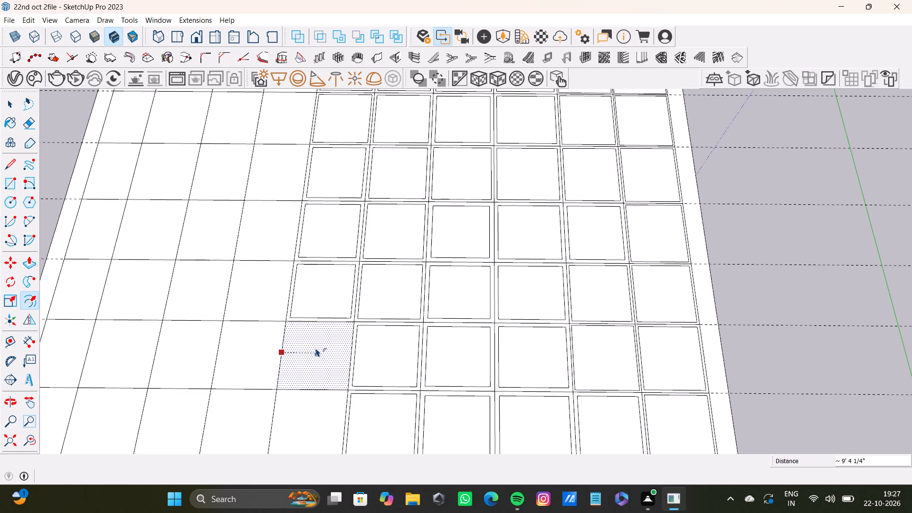
pyautogui.moveTo(316, 348); pyautogui.dragTo(284, 364)
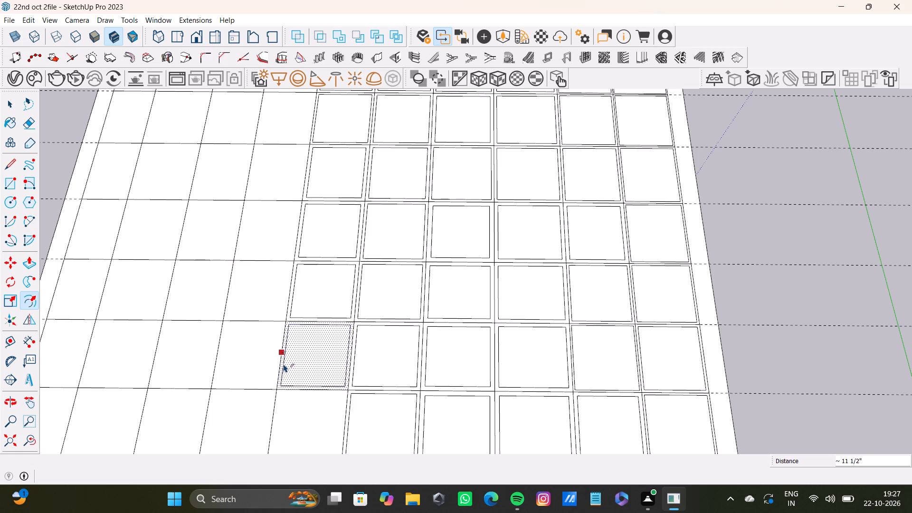
pyautogui.moveTo(284, 364); pyautogui.dragTo(282, 364)
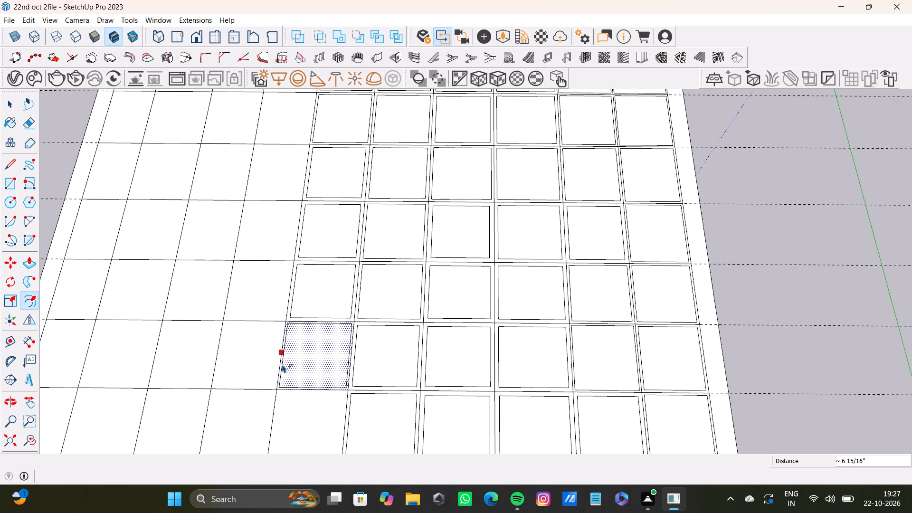
pyautogui.moveTo(282, 364); pyautogui.dragTo(284, 364)
pyautogui.press('space')
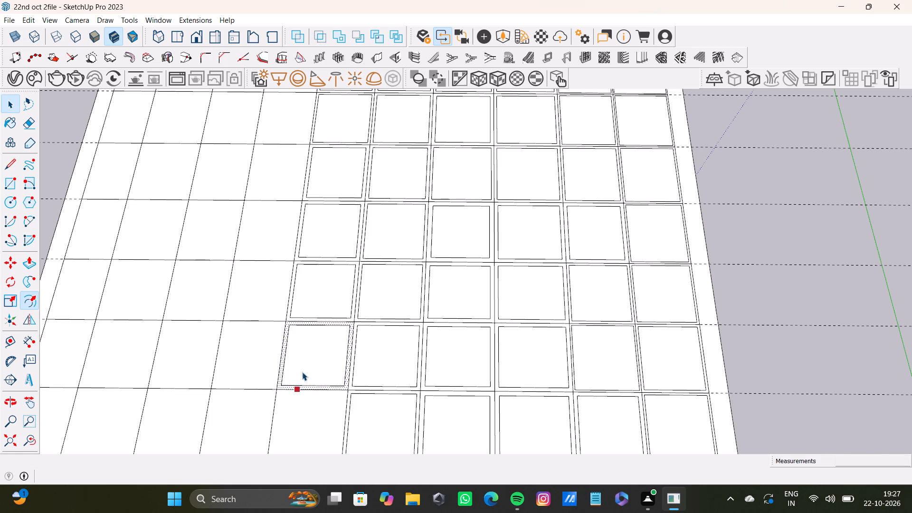
# Offset the sixth row's tenth cell, next to the narrower near-edge cell, inward by a narrow margin.
pyautogui.scroll(-3, 303, 376)
pyautogui.keyDown('shift'); pyautogui.moveTo(304, 375); pyautogui.dragTo(304, 268, button='middle'); pyautogui.keyUp('shift')
pyautogui.scroll(4, 303, 309)
pyautogui.press('space')
pyautogui.click(303, 309)
pyautogui.press('f')
pyautogui.moveTo(303, 309); pyautogui.dragTo(267, 332)
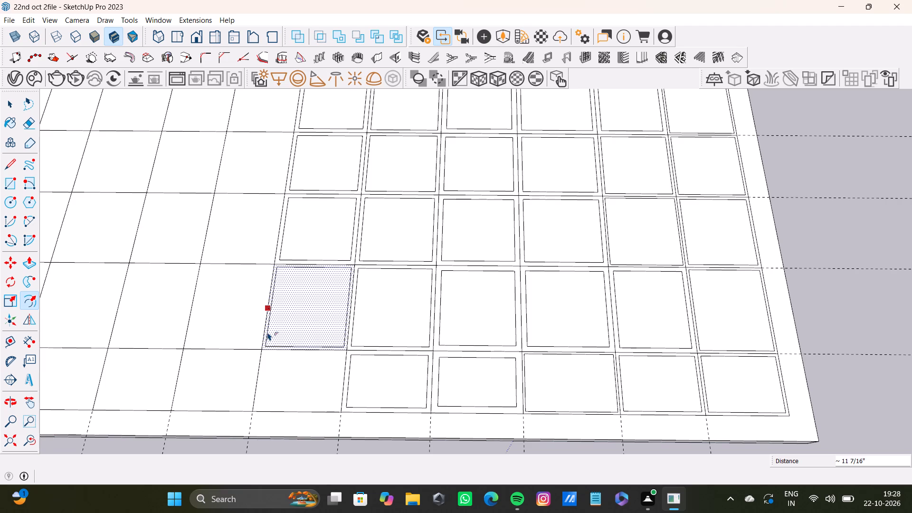
pyautogui.moveTo(267, 332); pyautogui.dragTo(268, 332)
pyautogui.press('space')
# Offset the sixth row's last, narrower cell at the slab's near edge inward by a narrow margin.
pyautogui.click(296, 371)
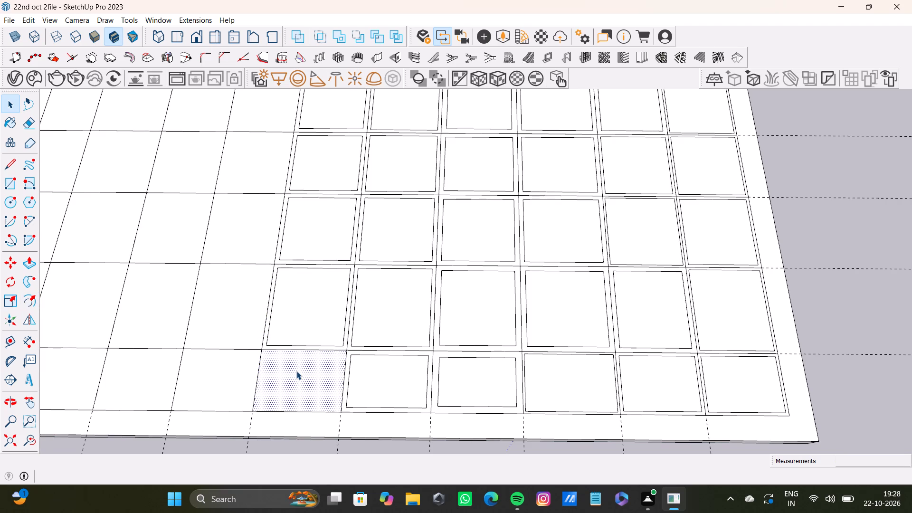
pyautogui.press('f')
pyautogui.moveTo(296, 371); pyautogui.dragTo(294, 353)
pyautogui.press('space')
# Offset the seventh row's narrower cell at the slab's far edge inward by about 11".
pyautogui.scroll(-2, 292, 354)
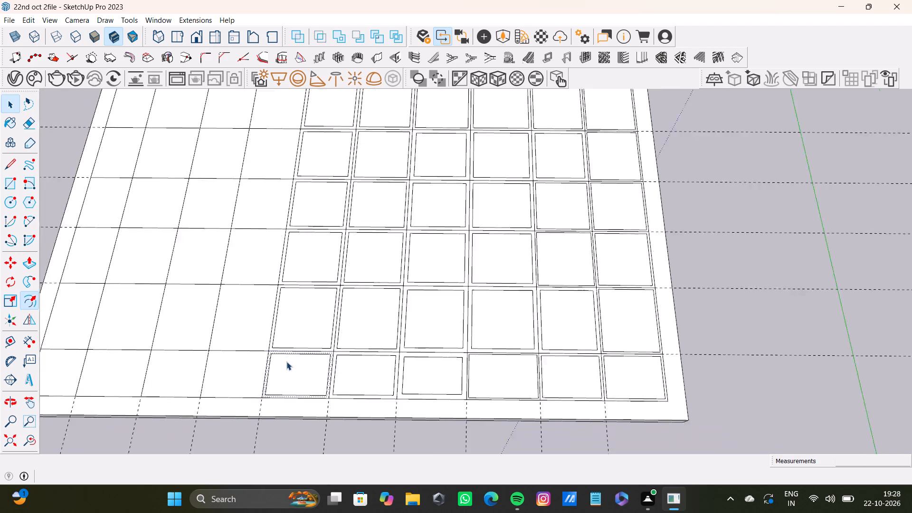
pyautogui.scroll(-6, 286, 361)
pyautogui.keyDown('shift'); pyautogui.moveTo(286, 361); pyautogui.dragTo(354, 393, button='middle'); pyautogui.keyUp('shift')
pyautogui.scroll(-8, 354, 387)
pyautogui.keyDown('shift'); pyautogui.moveTo(331, 366); pyautogui.dragTo(413, 399, button='middle'); pyautogui.keyUp('shift')
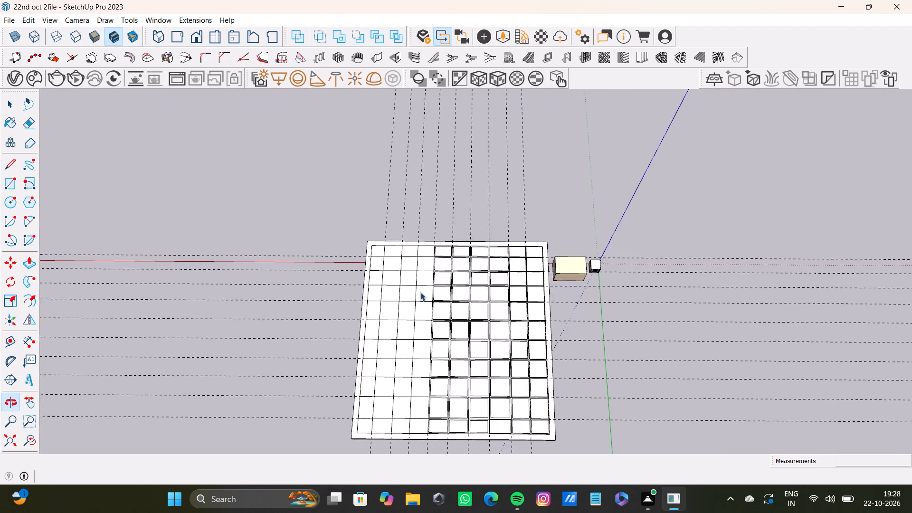
pyautogui.scroll(16, 420, 285)
pyautogui.click(454, 219)
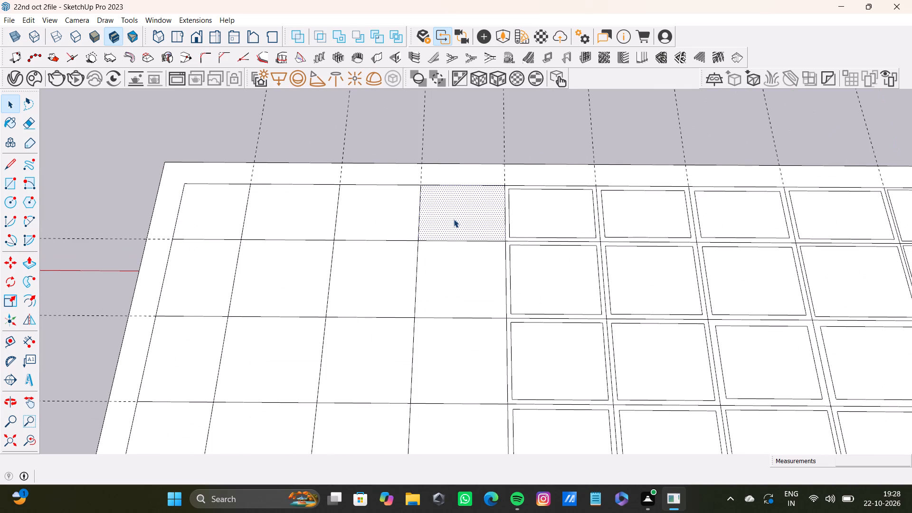
pyautogui.press('f')
pyautogui.moveTo(455, 216); pyautogui.dragTo(433, 235)
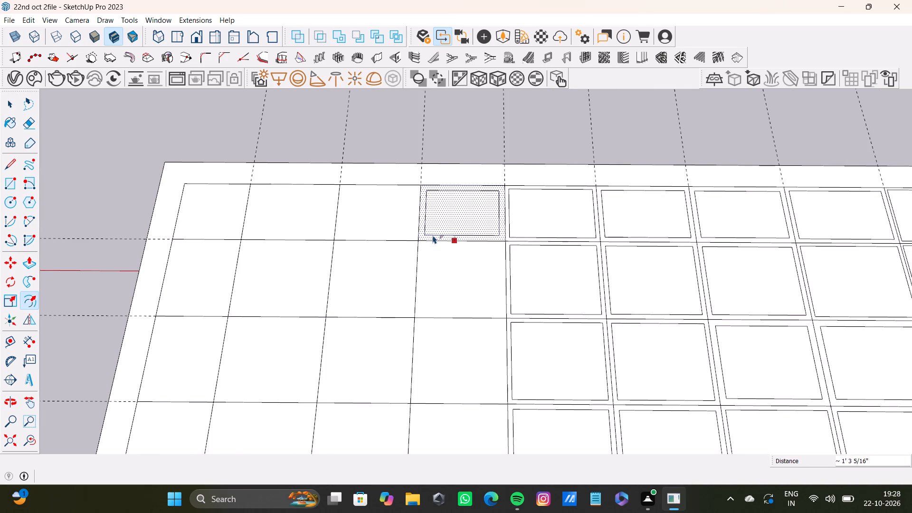
pyautogui.moveTo(433, 235); pyautogui.dragTo(419, 237)
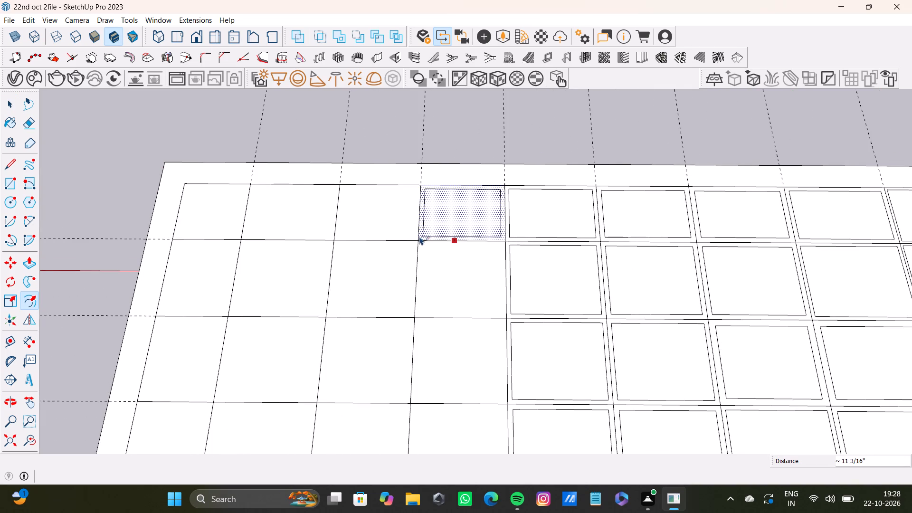
pyautogui.moveTo(419, 237); pyautogui.dragTo(419, 237)
pyautogui.press('space')
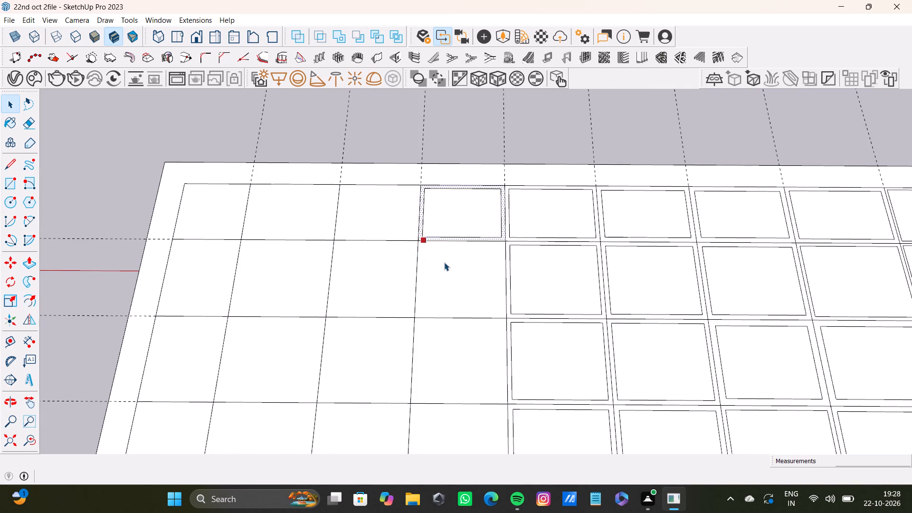
# Offset the seventh row's second cell from the far edge inward by a narrow margin.
pyautogui.click(444, 262)
pyautogui.press('f')
pyautogui.moveTo(444, 262); pyautogui.dragTo(428, 247)
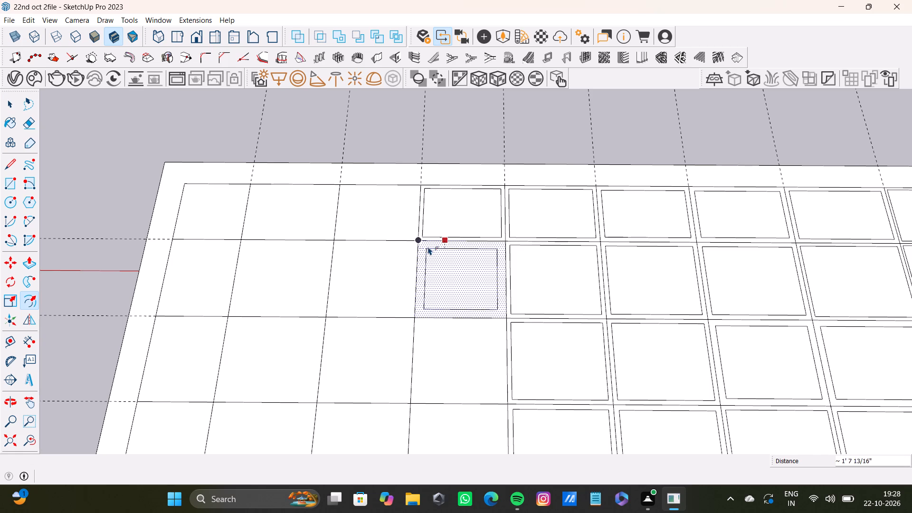
pyautogui.moveTo(428, 247); pyautogui.dragTo(427, 246)
pyautogui.press('space')
# Offset the seventh row's third cell from the far edge inward by about 1' 2".
pyautogui.click(444, 357)
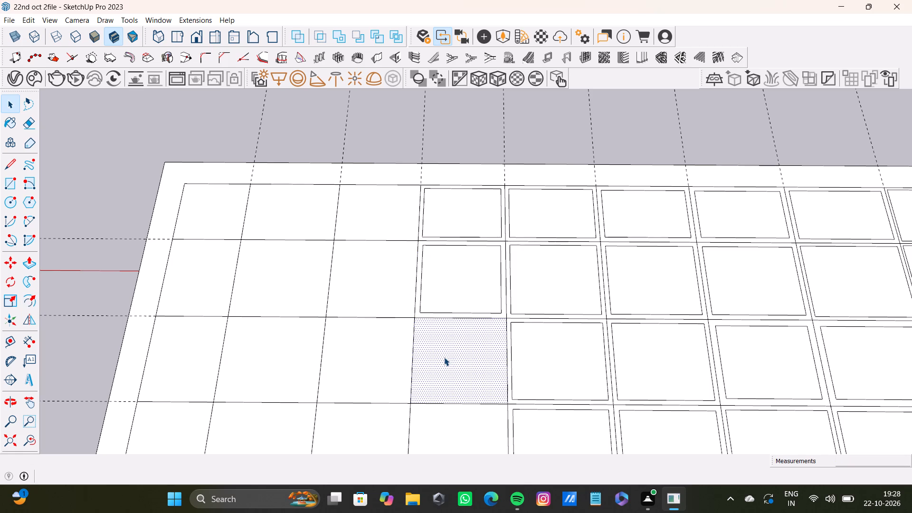
pyautogui.press('f')
pyautogui.moveTo(444, 357); pyautogui.dragTo(420, 317)
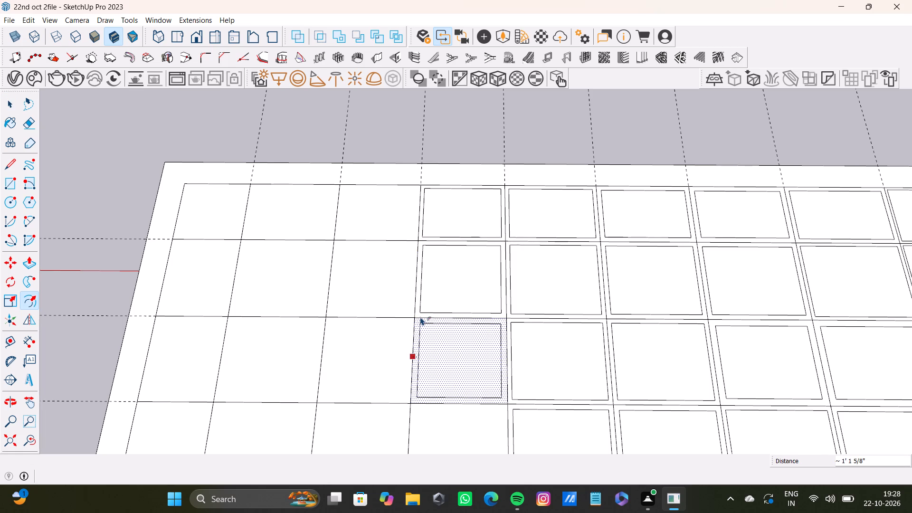
# Offset the seventh row's fourth cell from the far edge inward by about 1' 3".
pyautogui.scroll(-3, 429, 368)
pyautogui.moveTo(447, 395); pyautogui.dragTo(443, 267, button='middle')
pyautogui.press('space')
pyautogui.click(434, 304)
pyautogui.press('f')
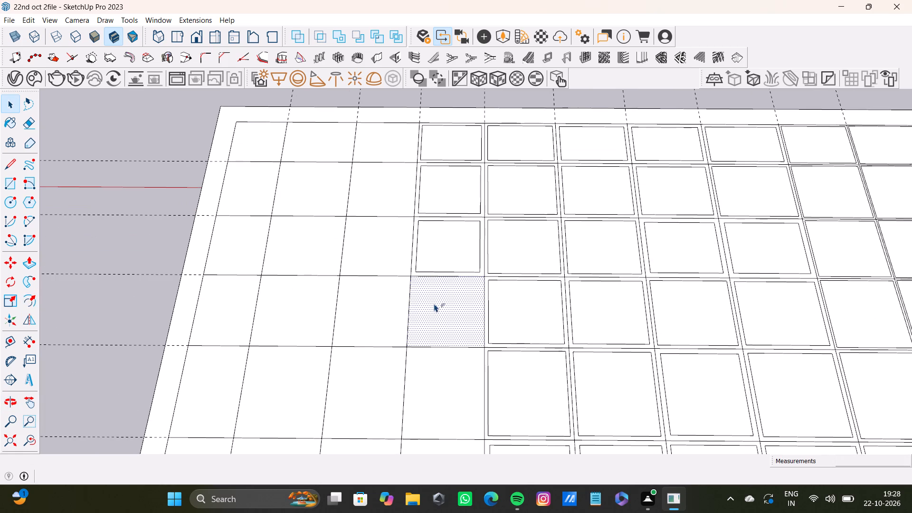
pyautogui.moveTo(434, 304); pyautogui.dragTo(415, 299)
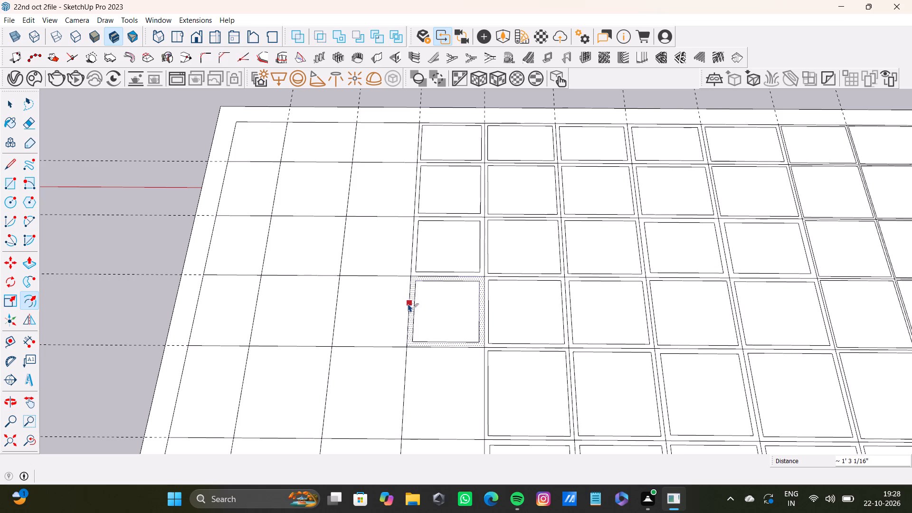
# Offset the seventh row's fifth cell from the far edge inward by a narrow margin.
pyautogui.scroll(-3, 408, 304)
pyautogui.press('space')
pyautogui.click(427, 352)
pyautogui.press('f')
pyautogui.moveTo(427, 352); pyautogui.dragTo(417, 340)
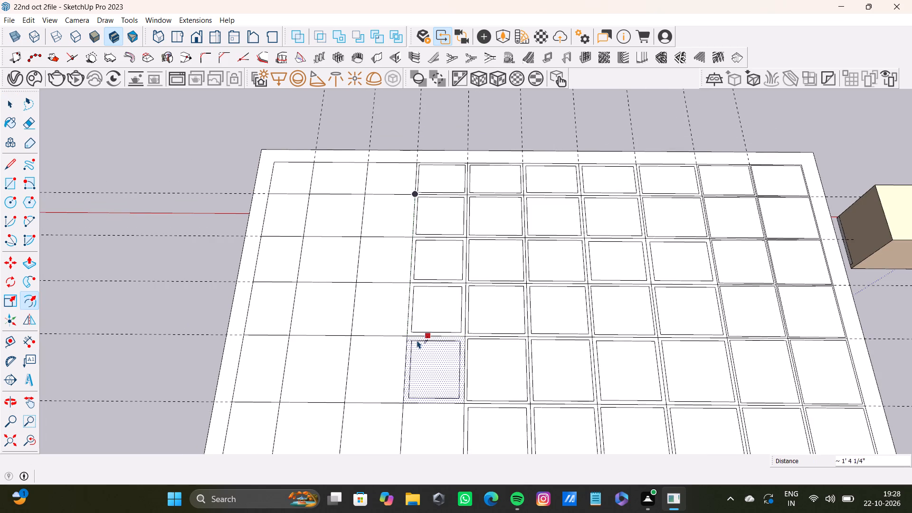
pyautogui.moveTo(417, 340); pyautogui.dragTo(417, 339)
# Offset the seventh row's sixth cell from the far edge inward by a narrow margin.
pyautogui.scroll(-4, 413, 370)
pyautogui.press('space')
pyautogui.moveTo(434, 380); pyautogui.dragTo(425, 298, button='middle')
pyautogui.click(418, 349)
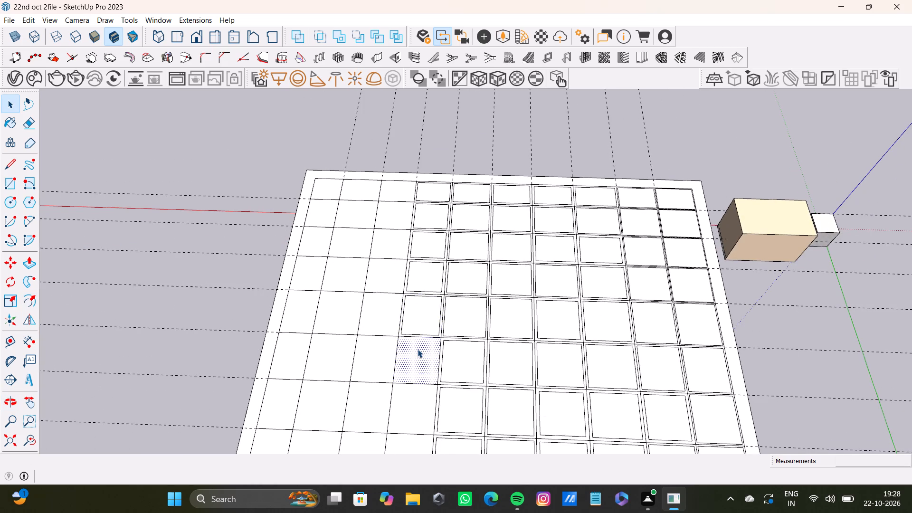
pyautogui.press('f')
pyautogui.moveTo(423, 361); pyautogui.dragTo(437, 353)
pyautogui.press('space')
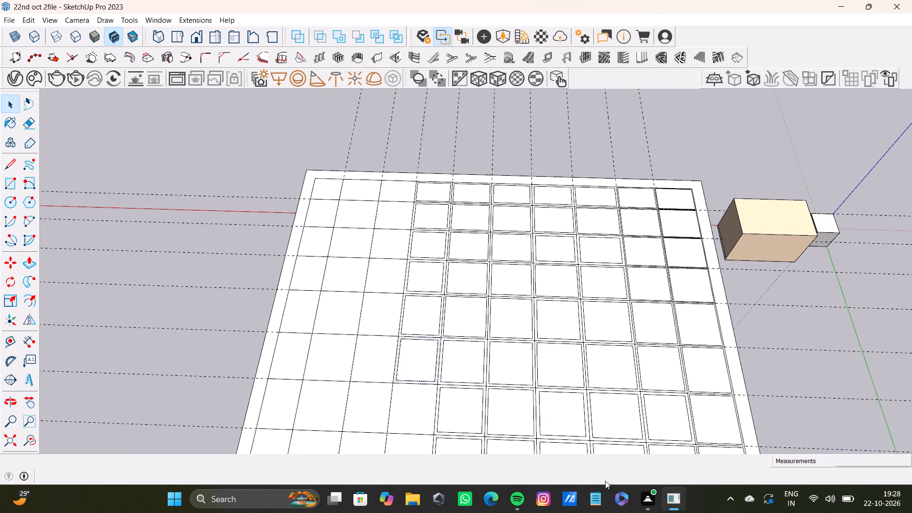
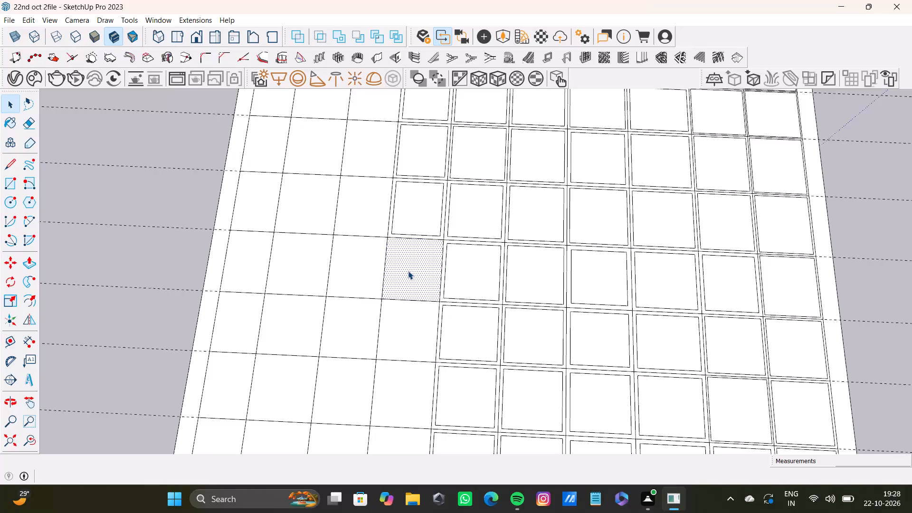
# Offset the seventh row's seventh cell from the far edge inward by a narrow margin.
pyautogui.press('f')
pyautogui.moveTo(410, 270); pyautogui.dragTo(400, 288)
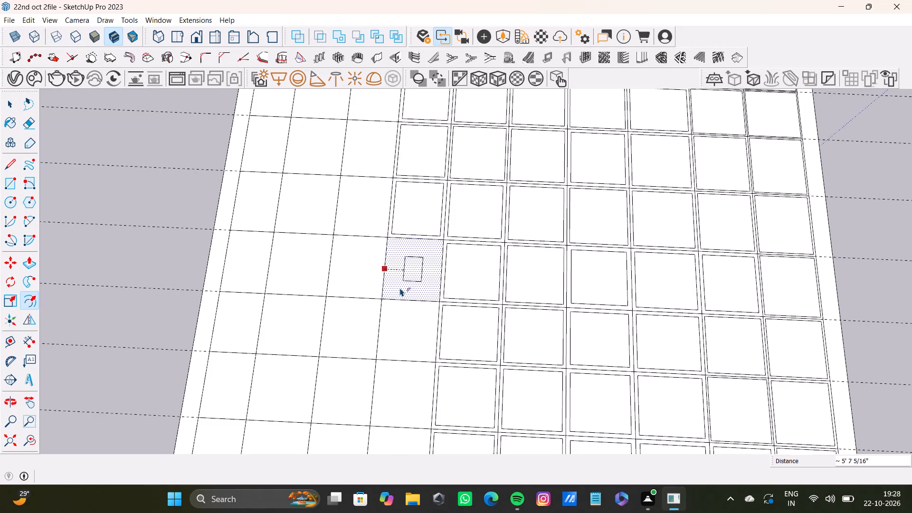
pyautogui.moveTo(400, 288); pyautogui.dragTo(385, 289)
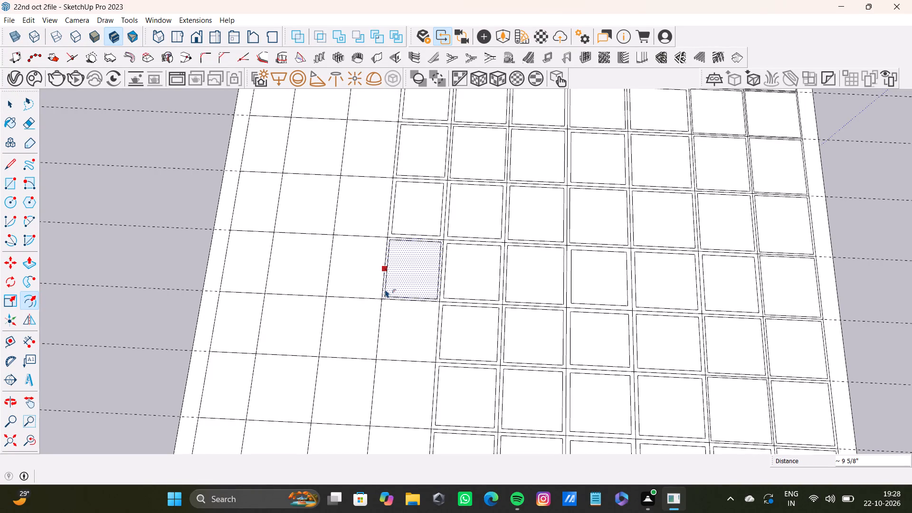
pyautogui.moveTo(385, 289); pyautogui.dragTo(387, 289)
# Offset the seventh row's eighth cell from the far edge inward by a narrow margin.
pyautogui.press('space')
pyautogui.click(399, 322)
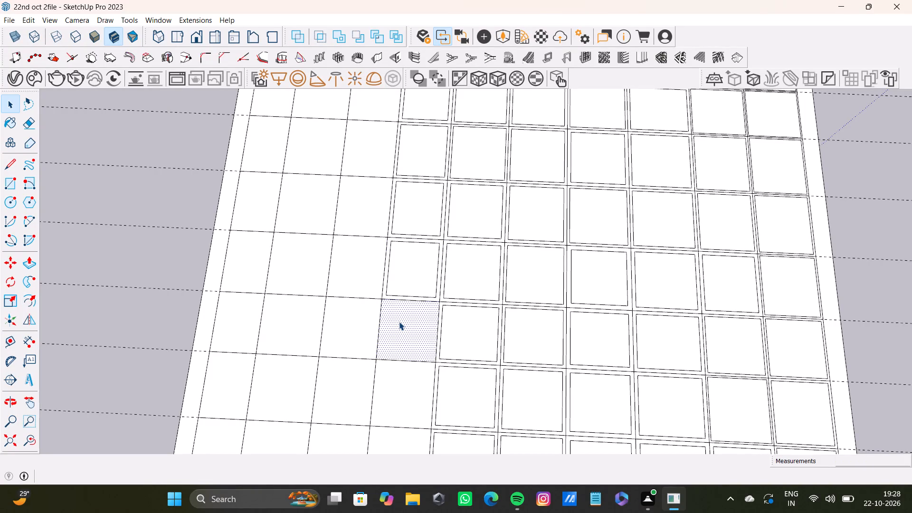
pyautogui.press('f')
pyautogui.moveTo(399, 322); pyautogui.dragTo(383, 329)
# Offset the seventh row's ninth cell from the far edge inward by a narrow margin.
pyautogui.press('space')
pyautogui.click(384, 402)
pyautogui.press('f')
pyautogui.moveTo(384, 400); pyautogui.dragTo(379, 400)
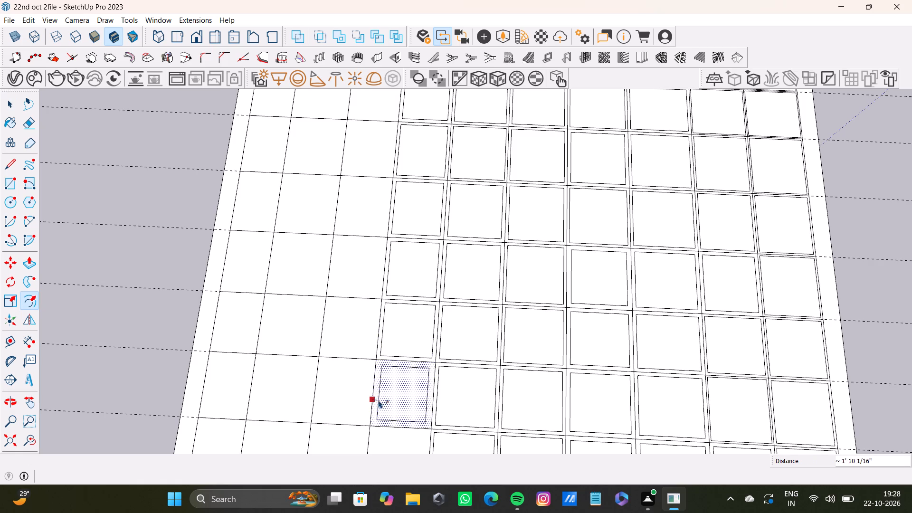
pyautogui.moveTo(379, 400); pyautogui.dragTo(376, 399)
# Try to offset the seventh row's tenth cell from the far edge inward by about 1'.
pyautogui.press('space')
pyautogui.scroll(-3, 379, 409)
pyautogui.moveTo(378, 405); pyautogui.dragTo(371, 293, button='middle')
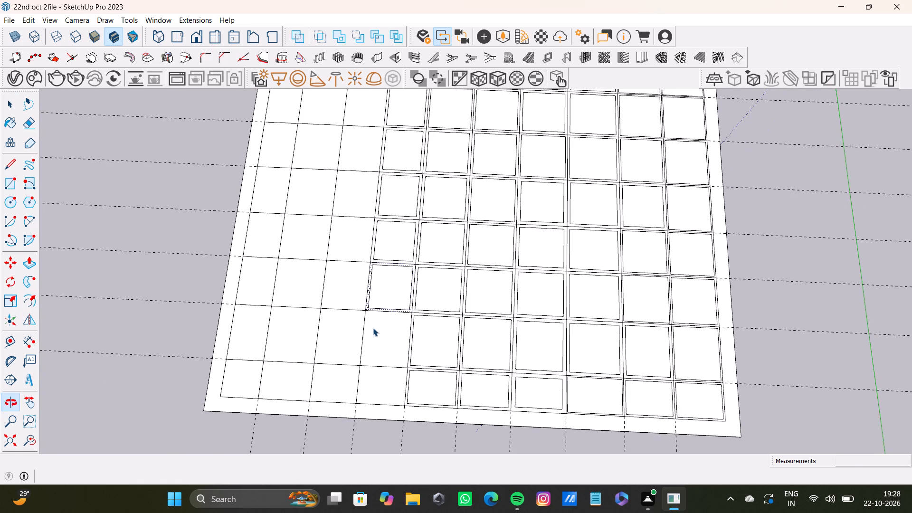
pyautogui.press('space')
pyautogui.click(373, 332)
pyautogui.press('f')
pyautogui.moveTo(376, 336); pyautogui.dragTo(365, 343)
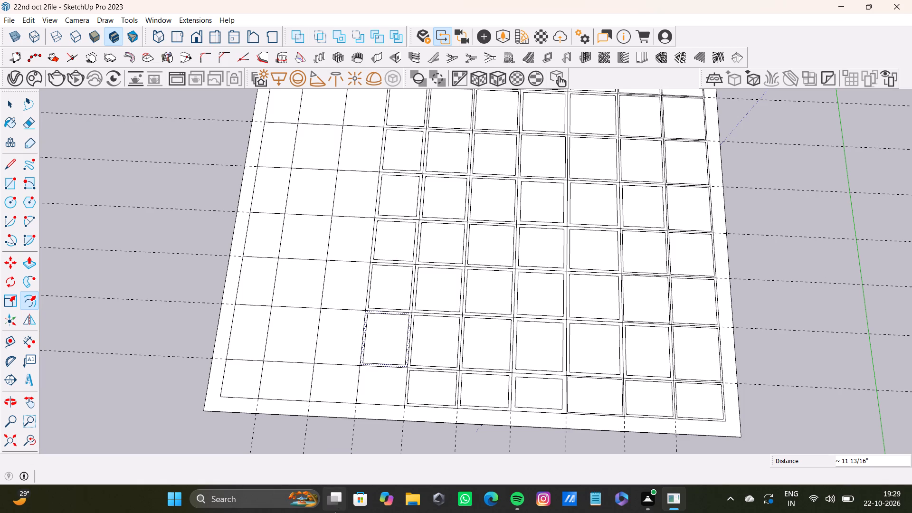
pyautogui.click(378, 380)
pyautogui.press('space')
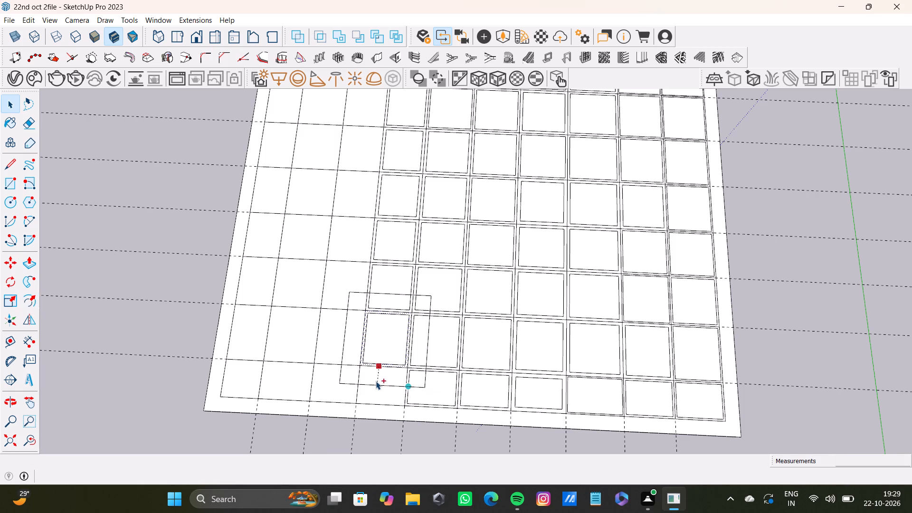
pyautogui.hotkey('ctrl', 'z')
# Offset the seventh row's tenth cell from the far edge inward by a narrow margin.
pyautogui.press('f')
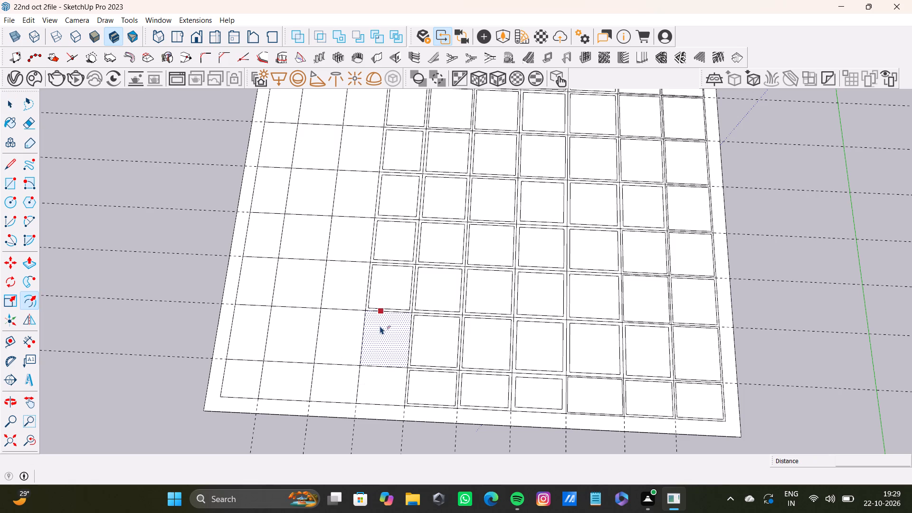
pyautogui.moveTo(386, 332); pyautogui.dragTo(401, 315)
# Offset the seventh row's last cell, beside the slab's near border, inward by a narrow margin.
pyautogui.press('space')
pyautogui.click(386, 378)
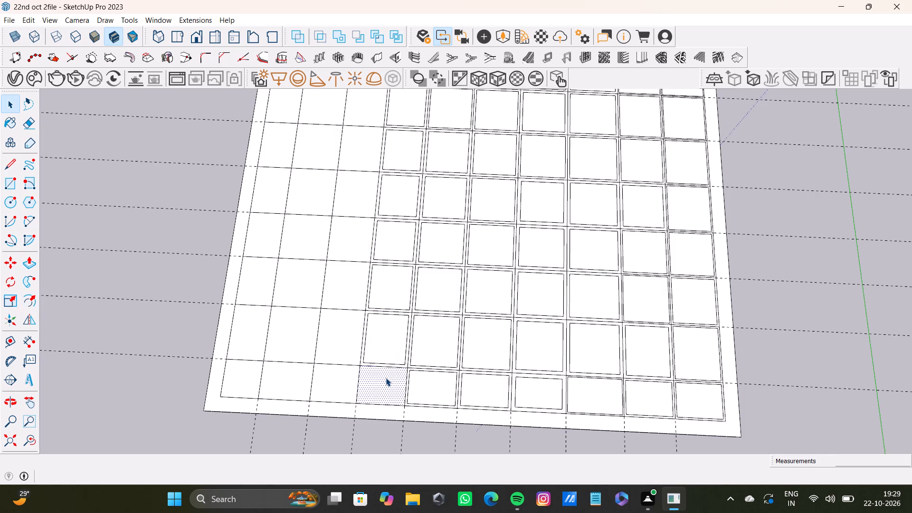
pyautogui.press('f')
pyautogui.moveTo(377, 386); pyautogui.dragTo(383, 372)
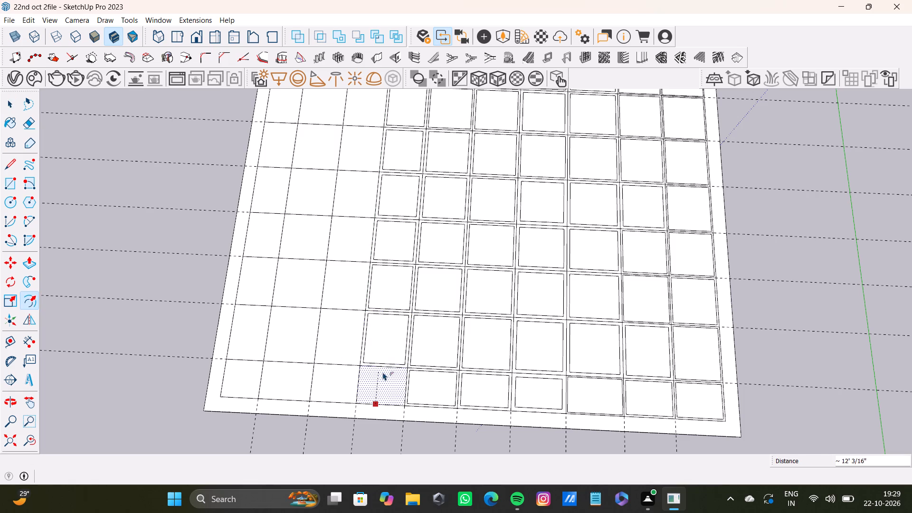
pyautogui.moveTo(383, 372); pyautogui.dragTo(390, 401)
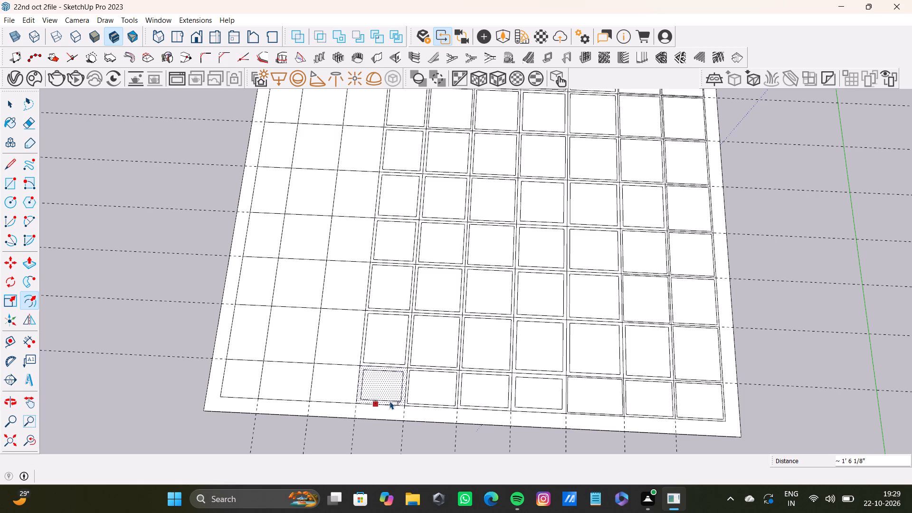
pyautogui.moveTo(390, 401); pyautogui.dragTo(392, 403)
# Offset the eighth row's first cell, beside the slab's far border, inward by about 1' 1".
pyautogui.scroll(-4, 351, 364)
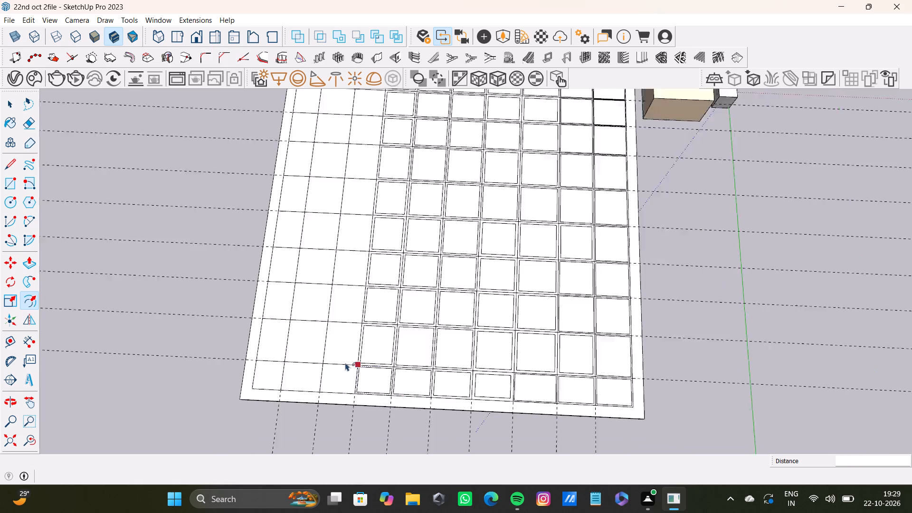
pyautogui.scroll(-4, 345, 362)
pyautogui.moveTo(350, 279); pyautogui.dragTo(374, 369, button='middle')
pyautogui.moveTo(428, 305); pyautogui.dragTo(262, 66, button='middle')
pyautogui.scroll(-3, 328, 183)
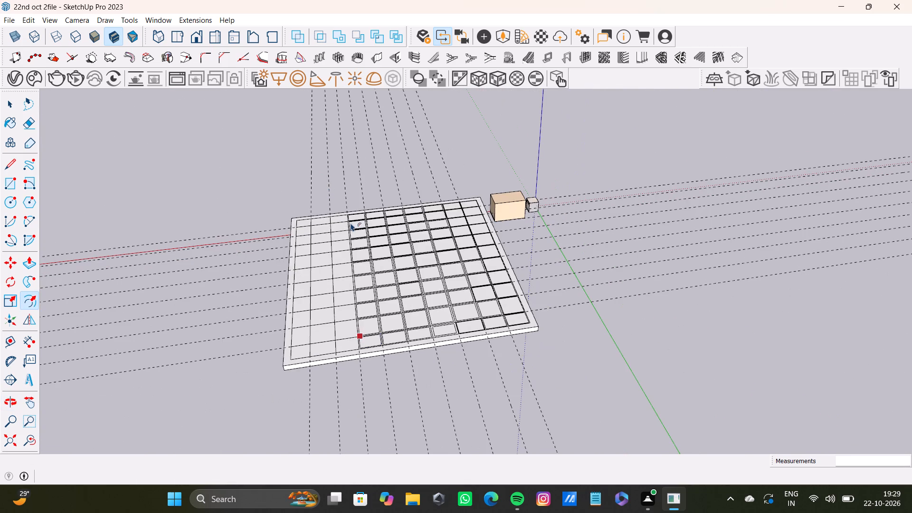
pyautogui.middleClick(351, 223)
pyautogui.scroll(-3, 350, 242)
pyautogui.keyDown('shift'); pyautogui.moveTo(350, 252); pyautogui.dragTo(292, 356, button='middle'); pyautogui.keyUp('shift')
pyautogui.scroll(7, 309, 329)
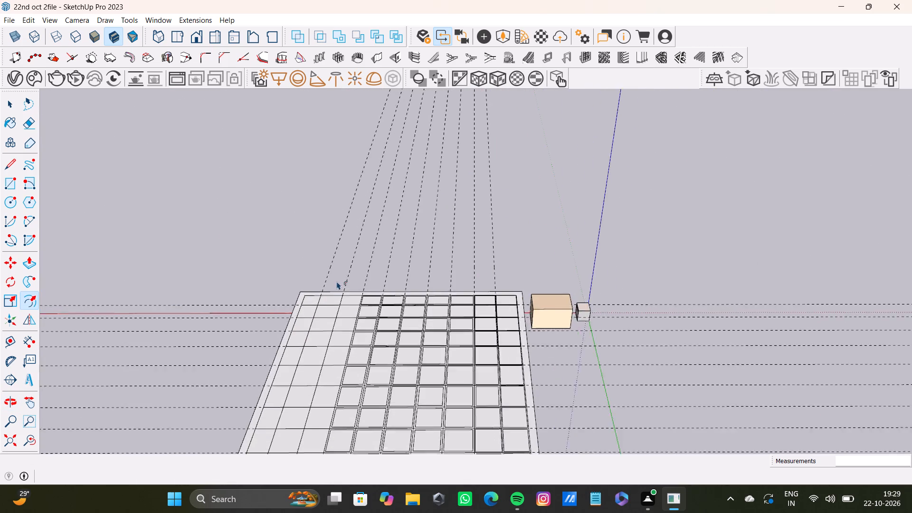
pyautogui.scroll(7, 337, 281)
pyautogui.scroll(-3, 352, 306)
pyautogui.scroll(11, 354, 316)
pyautogui.press('space')
pyautogui.click(361, 295)
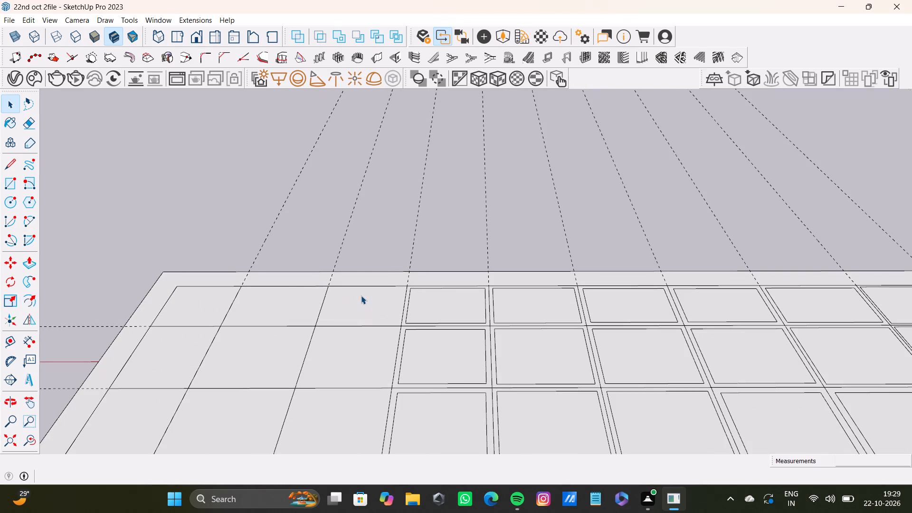
pyautogui.press('f')
pyautogui.moveTo(361, 295); pyautogui.dragTo(356, 299)
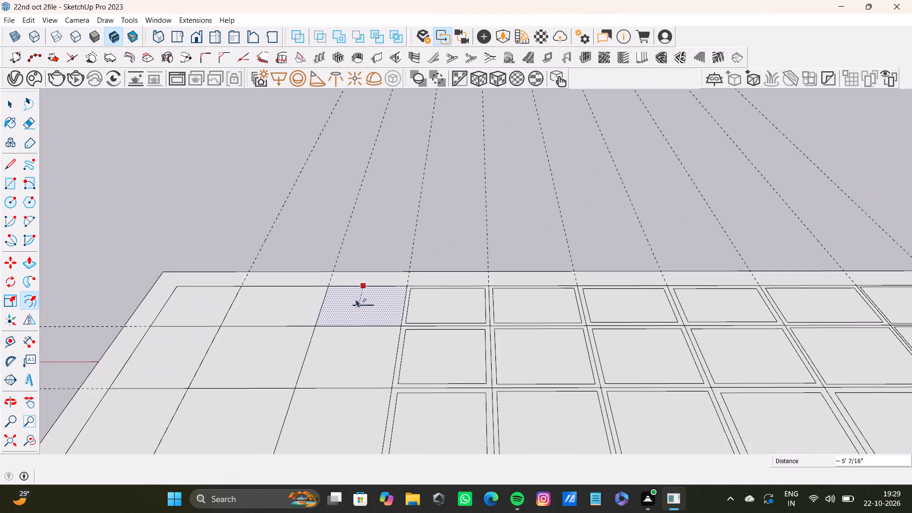
pyautogui.moveTo(356, 299); pyautogui.dragTo(353, 289)
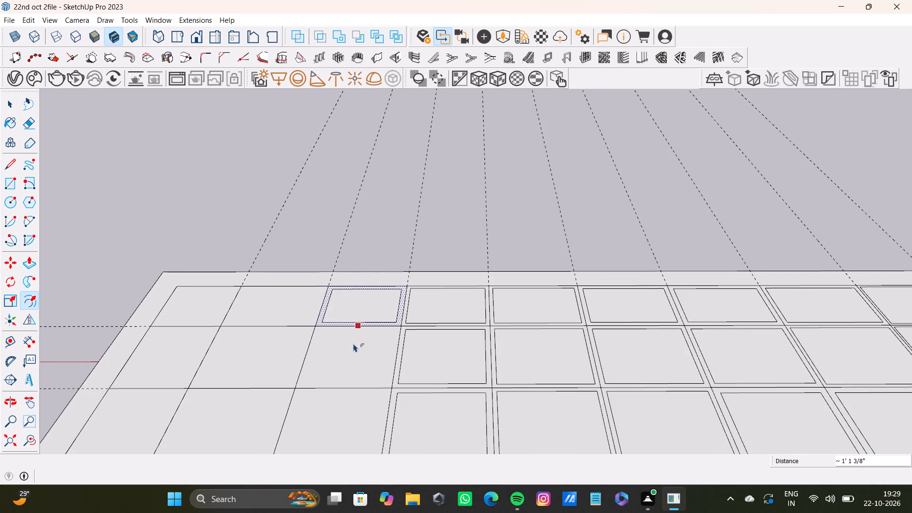
# Offset the eighth row's second cell from the far edge inward by about 7".
pyautogui.press('space')
pyautogui.click(353, 347)
pyautogui.middleClick(363, 339)
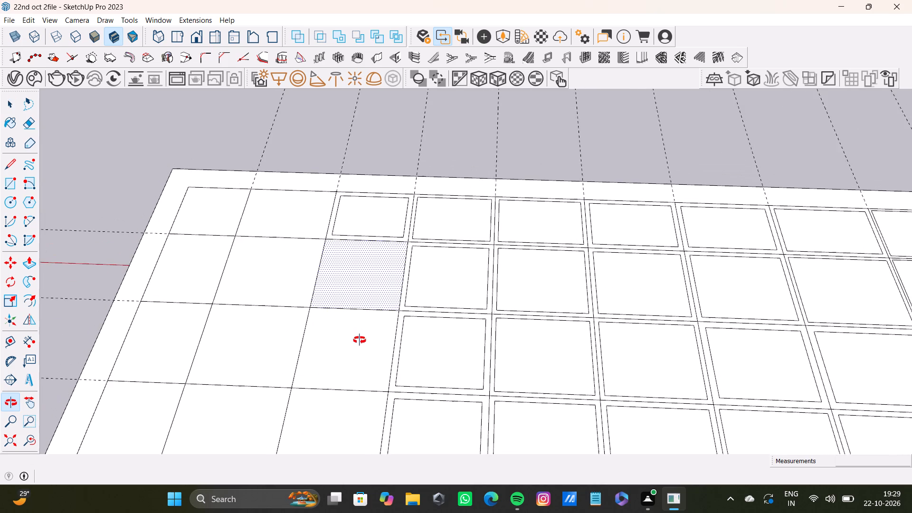
pyautogui.press('f')
pyautogui.press('d')
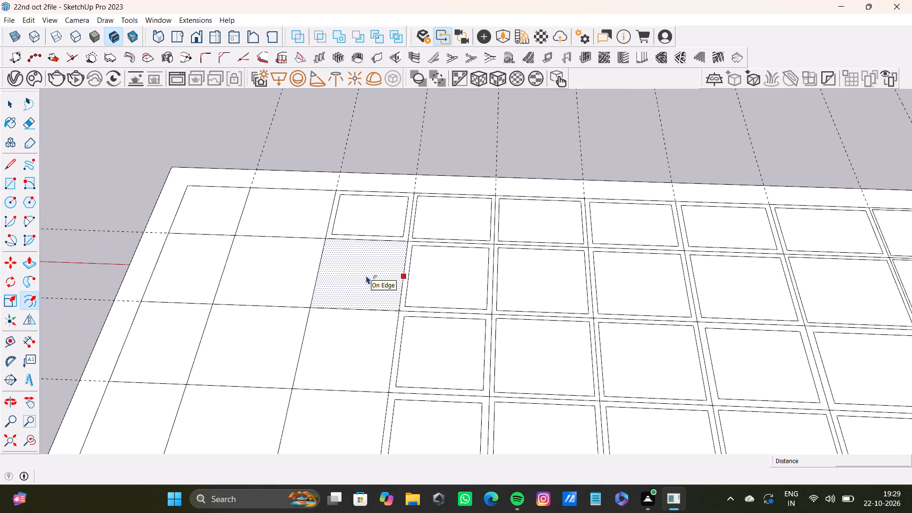
pyautogui.moveTo(366, 276); pyautogui.dragTo(377, 254)
pyautogui.moveTo(377, 254); pyautogui.dragTo(386, 217)
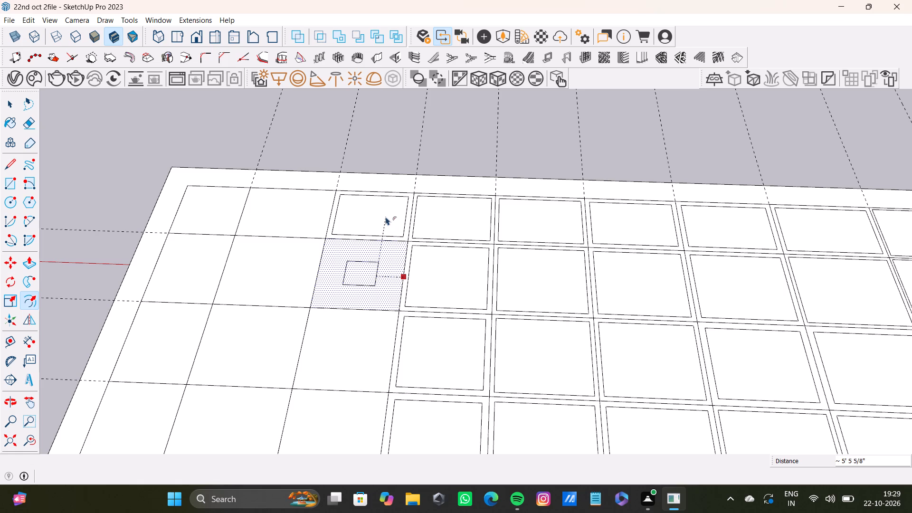
pyautogui.moveTo(386, 217); pyautogui.dragTo(398, 287)
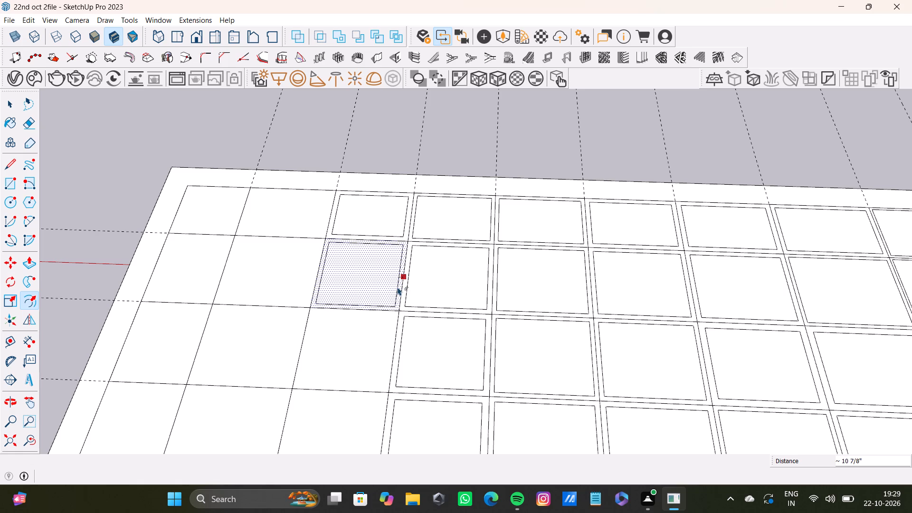
pyautogui.moveTo(398, 287); pyautogui.dragTo(399, 287)
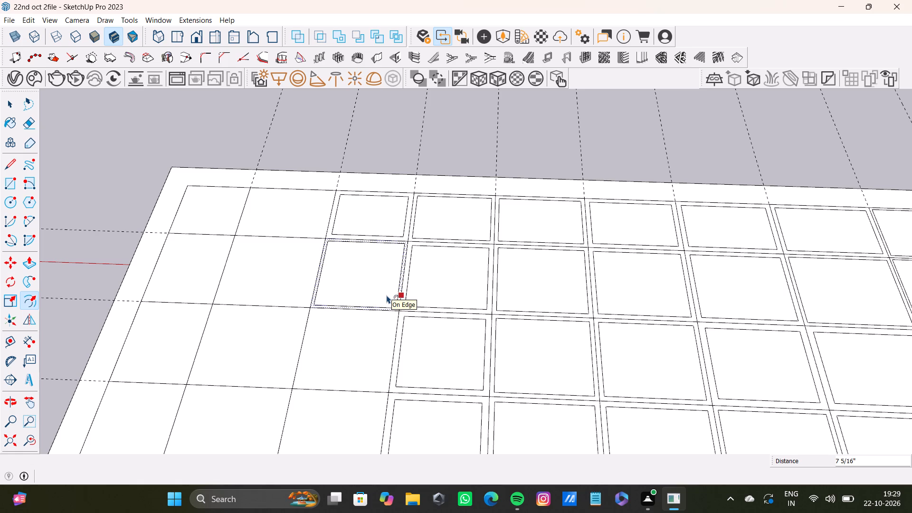
# Offset the eighth row's third cell from the far edge inward by a narrow margin.
pyautogui.press('space')
pyautogui.click(372, 346)
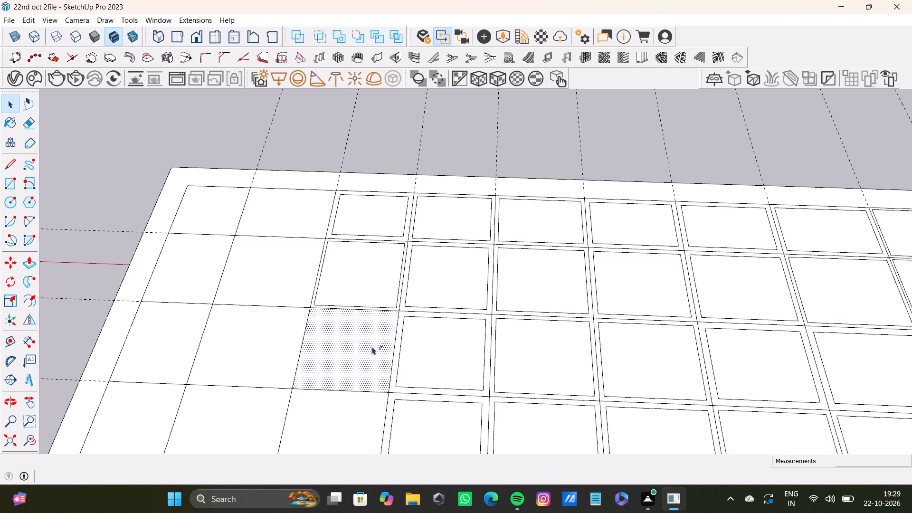
pyautogui.press('f')
pyautogui.moveTo(360, 353); pyautogui.dragTo(386, 380)
# Offset the eighth row's fourth cell from the far edge inward by a narrow margin.
pyautogui.scroll(-4, 361, 391)
pyautogui.moveTo(360, 391); pyautogui.dragTo(360, 307, button='middle')
pyautogui.press('space')
pyautogui.click(357, 308)
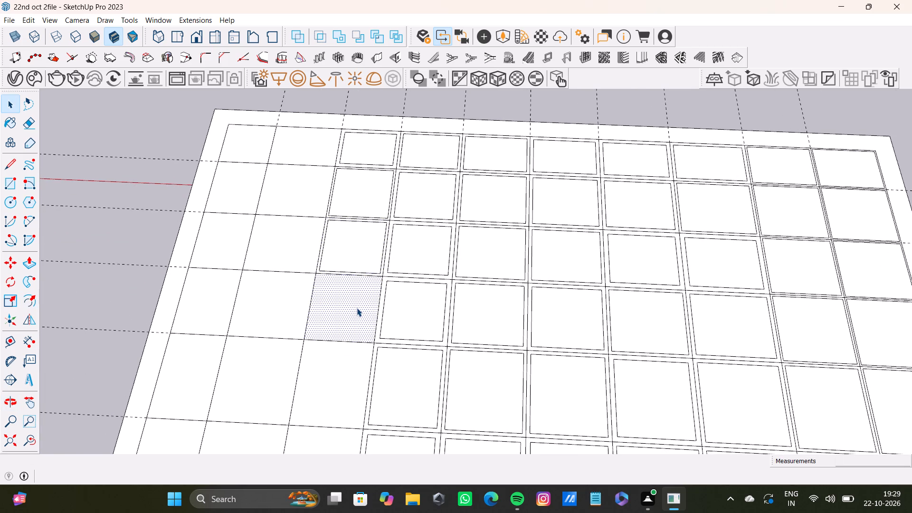
pyautogui.press('f')
pyautogui.moveTo(354, 308); pyautogui.dragTo(359, 345)
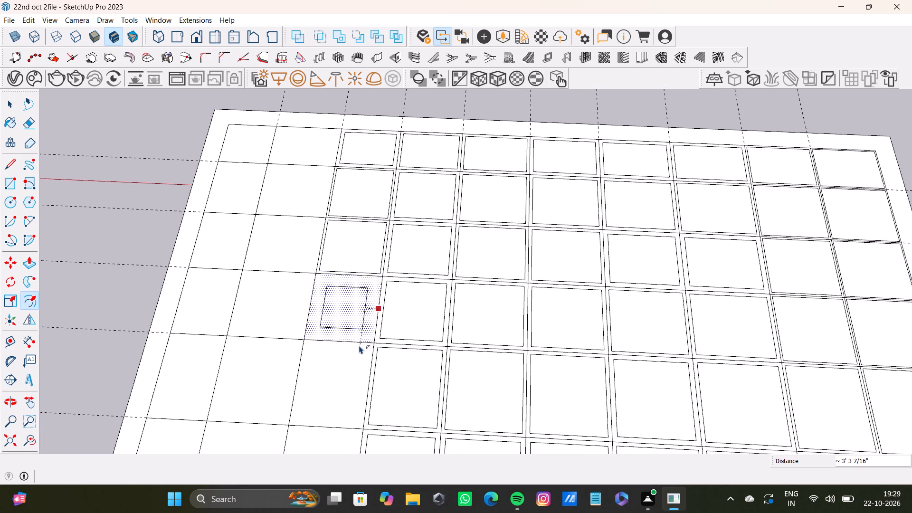
pyautogui.moveTo(359, 345); pyautogui.dragTo(372, 347)
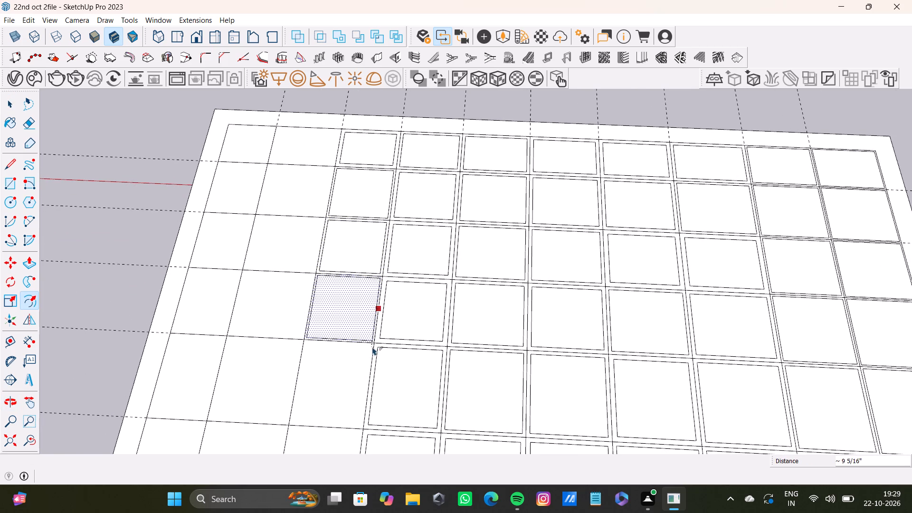
pyautogui.moveTo(372, 347); pyautogui.dragTo(369, 347)
# Offset the eighth row's fifth cell from the far edge inward by about 1' 5".
pyautogui.scroll(-6, 369, 347)
pyautogui.keyDown('shift'); pyautogui.moveTo(374, 345); pyautogui.dragTo(380, 294, button='middle'); pyautogui.keyUp('shift')
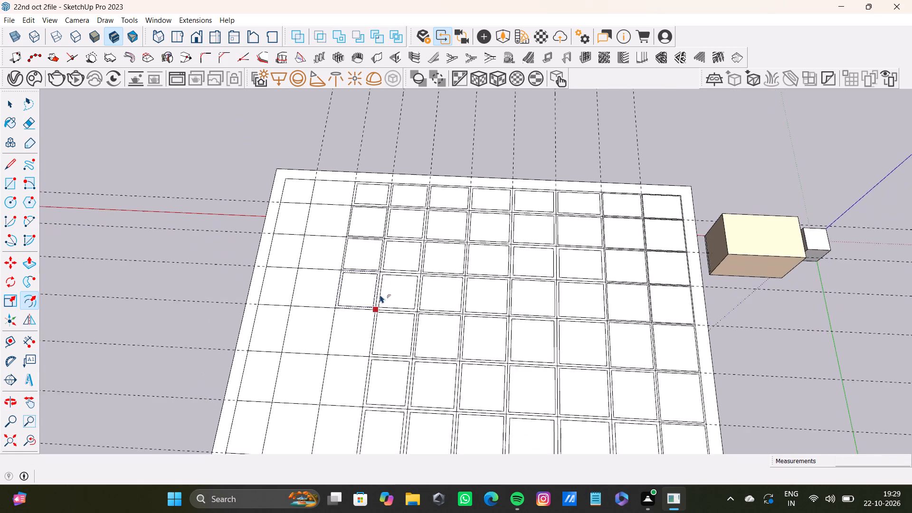
pyautogui.keyDown('shift'); pyautogui.moveTo(380, 294); pyautogui.dragTo(380, 295, button='middle'); pyautogui.keyUp('shift')
pyautogui.press('space')
pyautogui.click(359, 321)
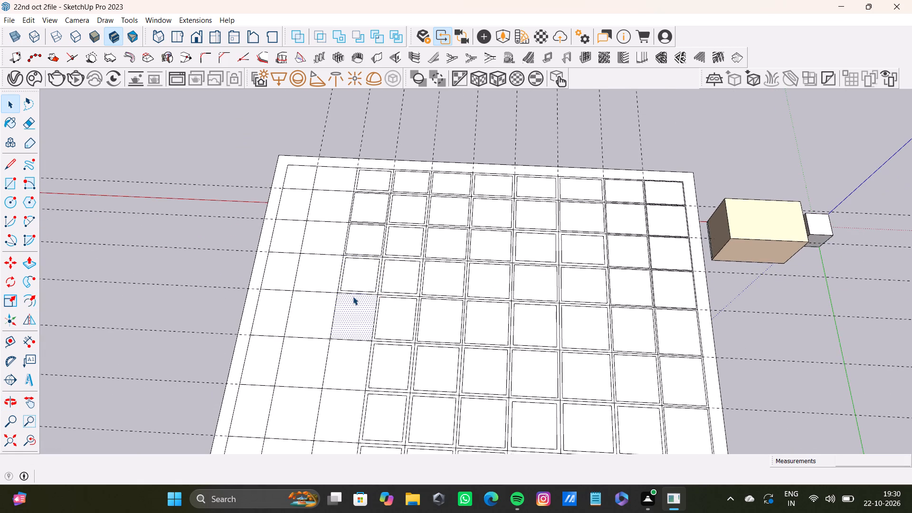
pyautogui.press('space')
pyautogui.click(363, 316)
pyautogui.press('f')
pyautogui.moveTo(357, 316); pyautogui.dragTo(366, 344)
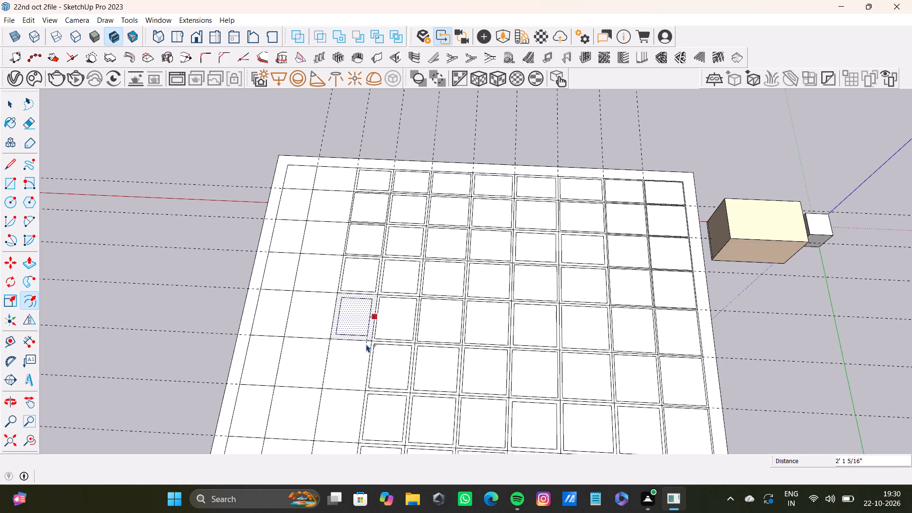
pyautogui.moveTo(366, 344); pyautogui.dragTo(368, 346)
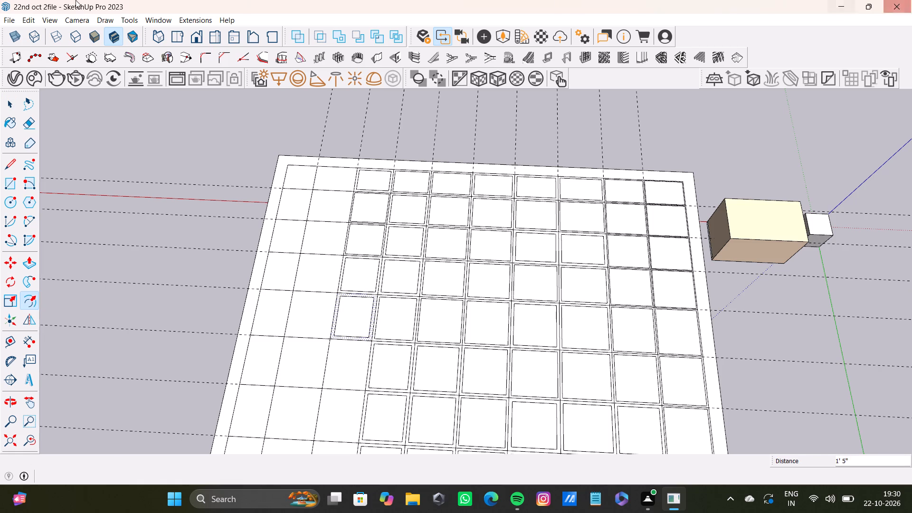
# Offset the eighth row's sixth cell from the far edge inward by a narrow margin.
pyautogui.moveTo(403, 414); pyautogui.dragTo(452, 373, button='middle')
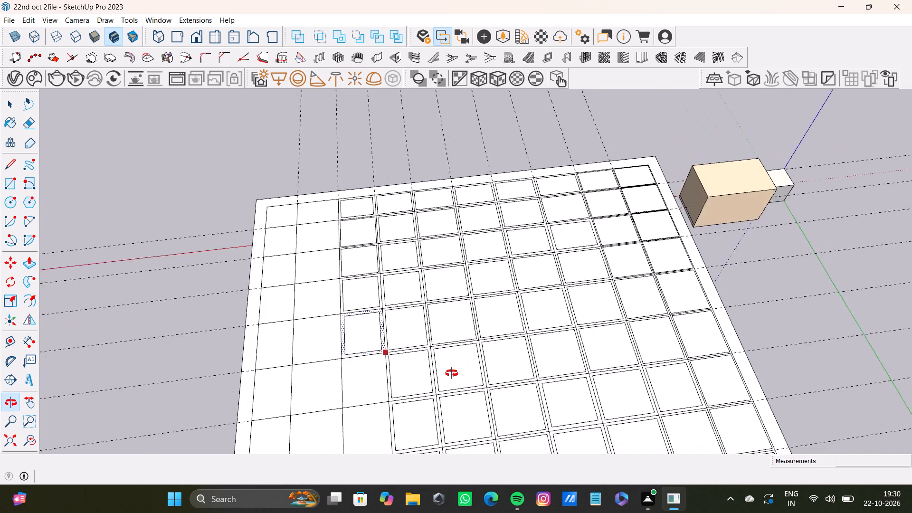
pyautogui.moveTo(452, 373); pyautogui.dragTo(440, 249, button='middle')
pyautogui.press('space')
pyautogui.click(357, 245)
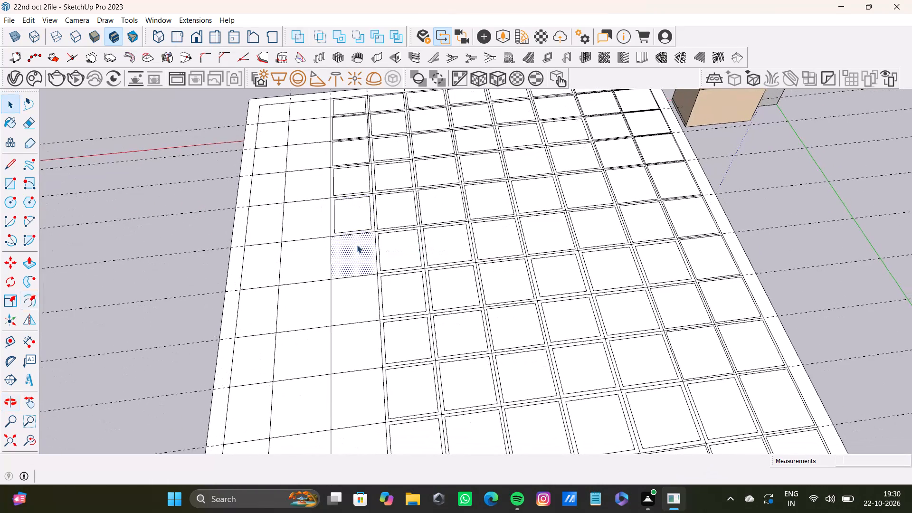
pyautogui.press('f')
pyautogui.moveTo(357, 245); pyautogui.dragTo(370, 240)
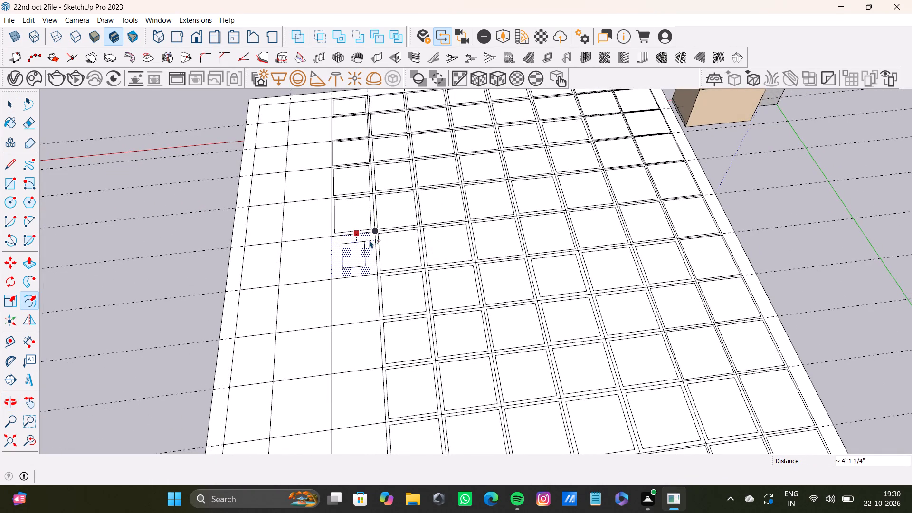
pyautogui.moveTo(370, 240); pyautogui.dragTo(373, 235)
pyautogui.press('space')
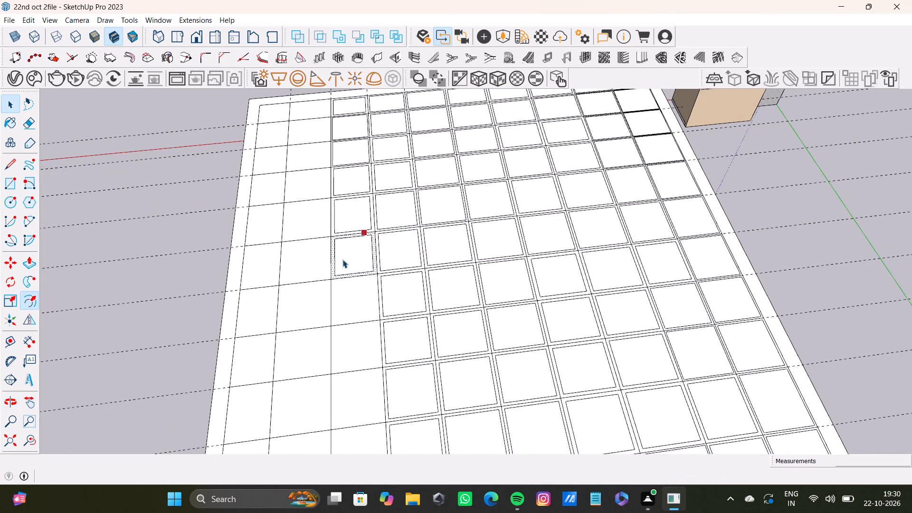
# Offset the eighth row's seventh cell from the far edge inward by a narrow margin.
pyautogui.click(348, 300)
pyautogui.press('f')
pyautogui.moveTo(348, 300); pyautogui.dragTo(340, 305)
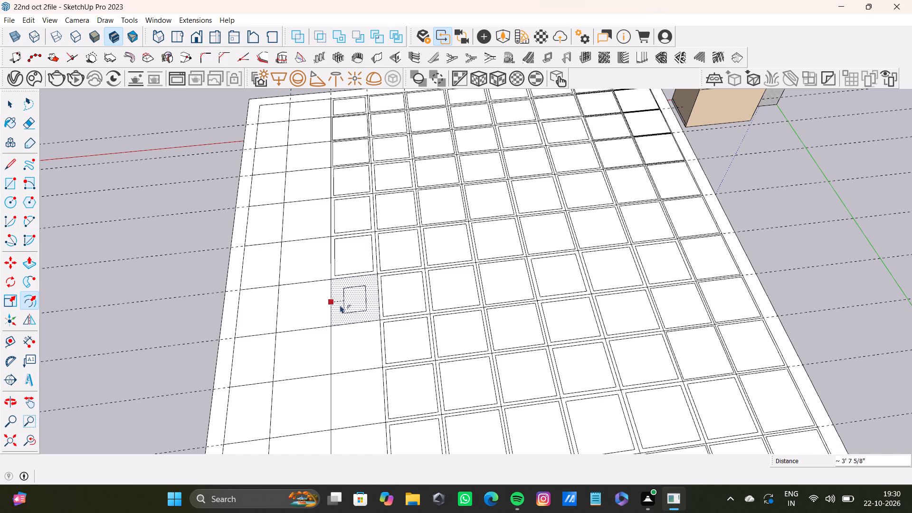
pyautogui.moveTo(340, 305); pyautogui.dragTo(335, 306)
pyautogui.press('space')
# Offset the eighth row's eighth cell from the far edge inward by a narrow margin.
pyautogui.click(352, 347)
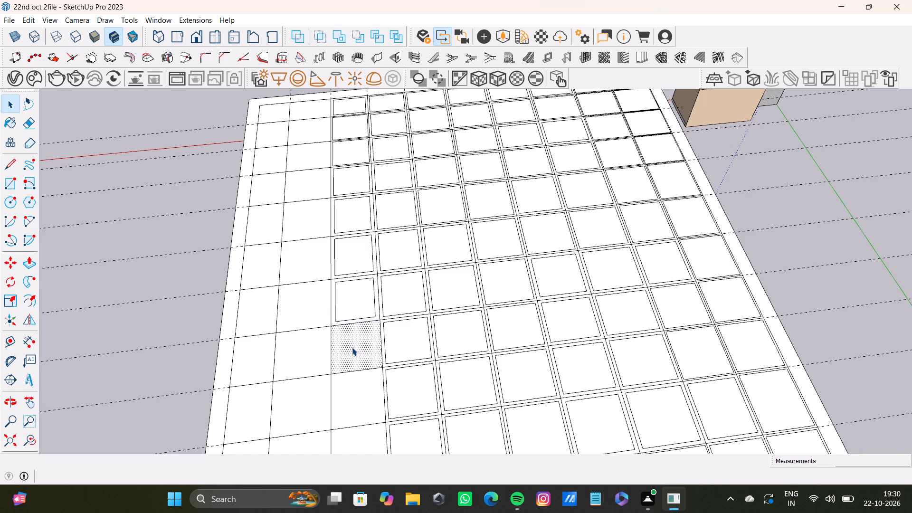
pyautogui.press('f')
pyautogui.moveTo(352, 347); pyautogui.dragTo(335, 355)
pyautogui.press('space')
# Offset the eighth row's ninth cell from the far edge inward by about 11".
pyautogui.click(354, 389)
pyautogui.press('f')
pyautogui.moveTo(354, 389); pyautogui.dragTo(340, 394)
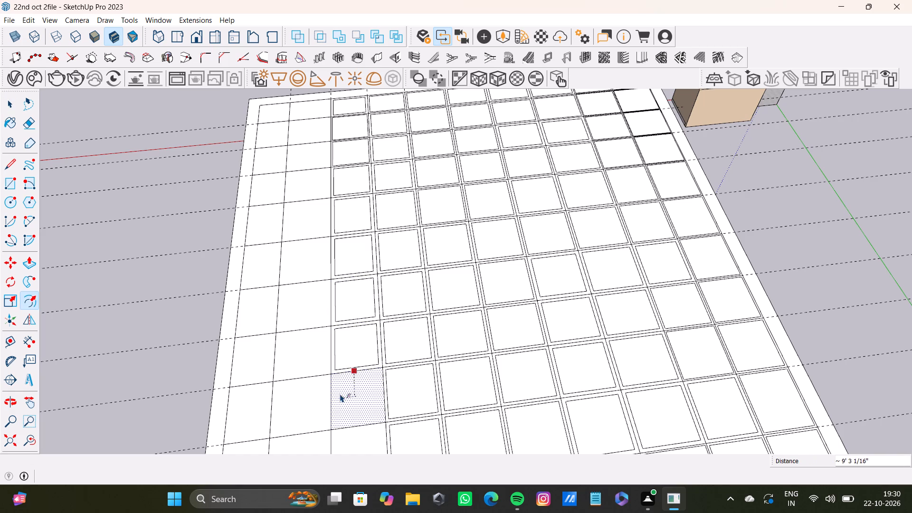
pyautogui.moveTo(340, 394); pyautogui.dragTo(380, 370)
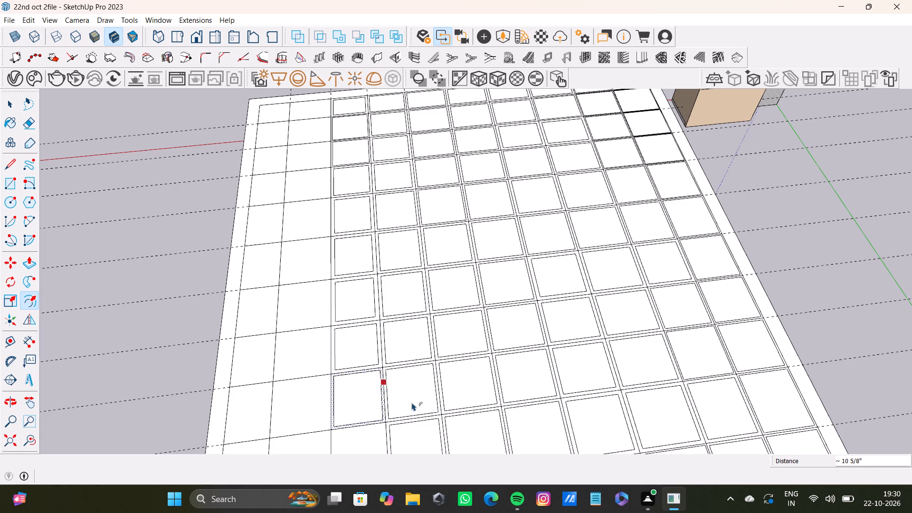
# Offset the eighth row's tenth cell from the far edge inward by a narrow margin.
pyautogui.scroll(-5, 364, 429)
pyautogui.moveTo(365, 425); pyautogui.dragTo(379, 319, button='middle')
pyautogui.press('space')
pyautogui.click(370, 330)
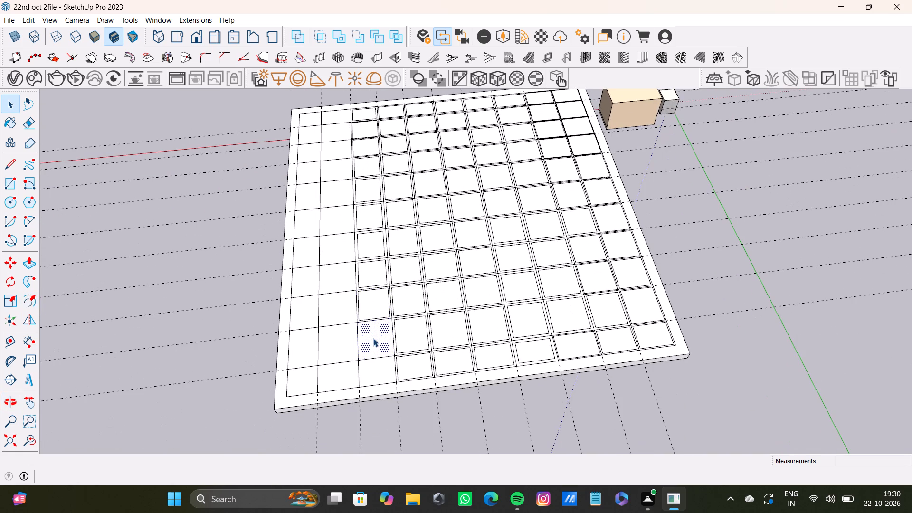
pyautogui.press('f')
pyautogui.moveTo(374, 339); pyautogui.dragTo(368, 345)
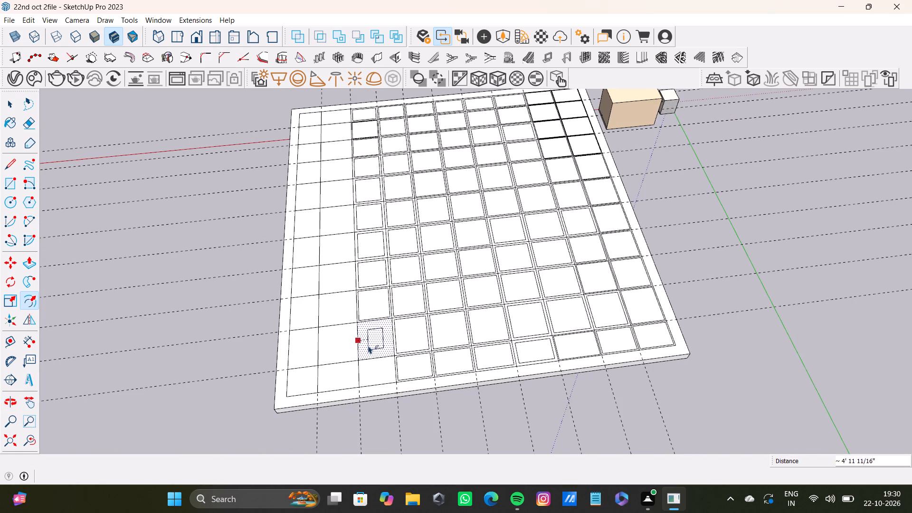
pyautogui.moveTo(368, 345); pyautogui.dragTo(360, 348)
pyautogui.press('space')
# Offset the eighth row's last cell, beside the slab's near border, inward by a narrow margin.
pyautogui.click(375, 372)
pyautogui.press('f')
pyautogui.moveTo(375, 374); pyautogui.dragTo(367, 373)
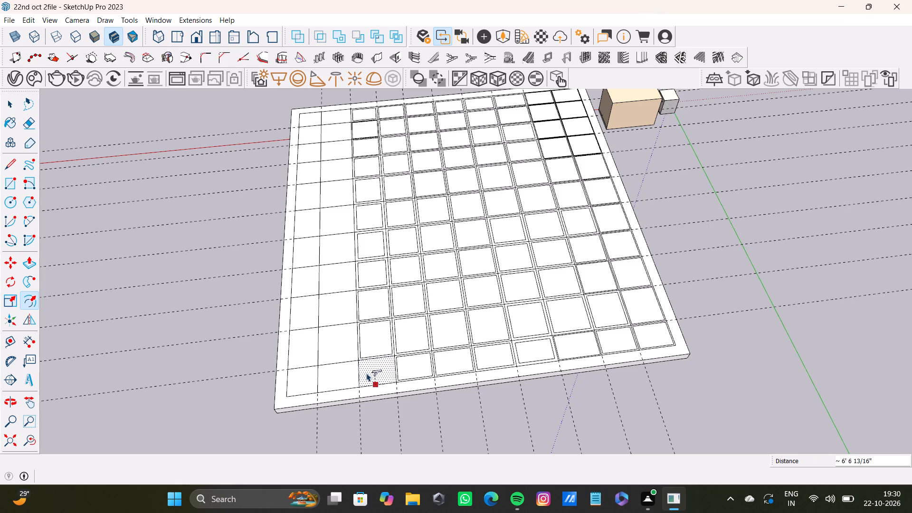
pyautogui.moveTo(367, 373); pyautogui.dragTo(392, 382)
pyautogui.moveTo(392, 382); pyautogui.dragTo(390, 381)
pyautogui.press('space')
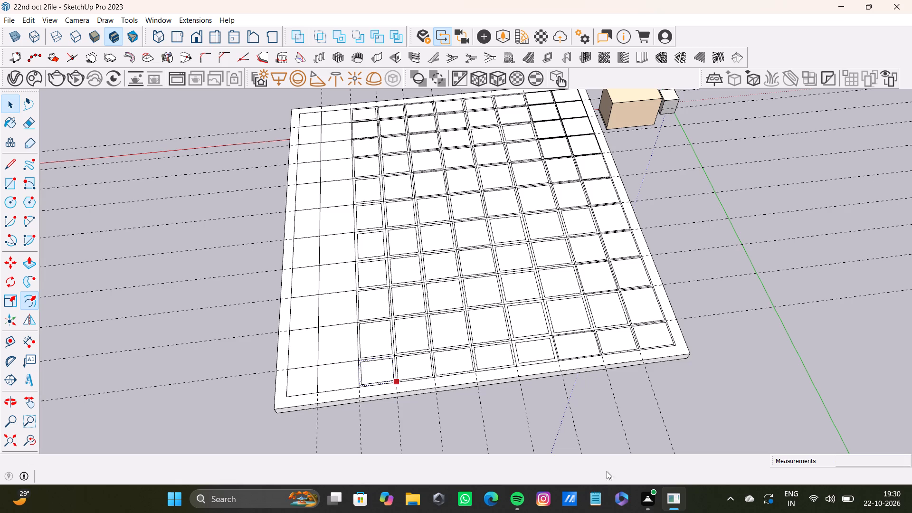
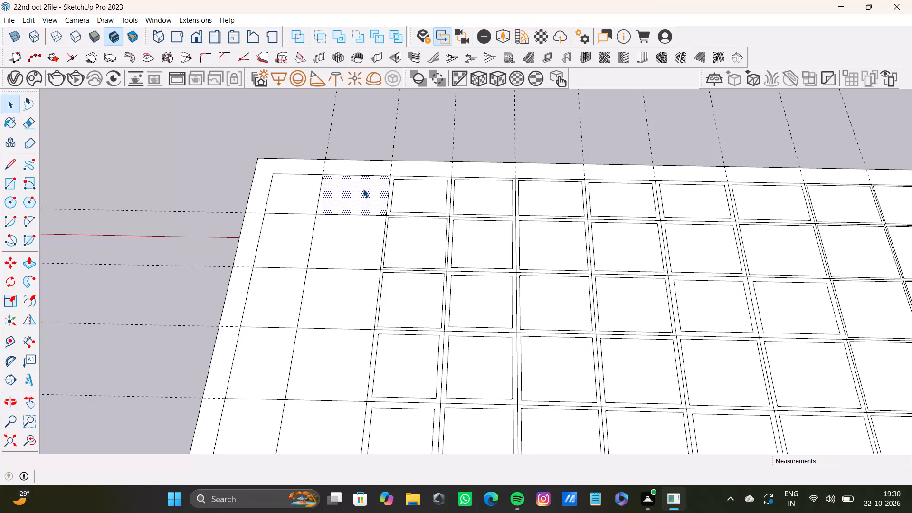
# Offset the ninth row's first cell, beside the slab's far border, inward by about 10".
pyautogui.press('f')
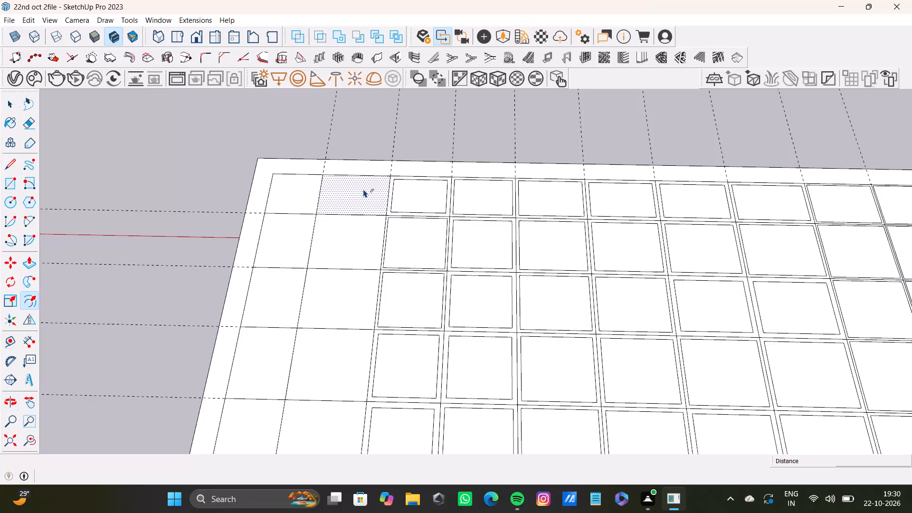
pyautogui.moveTo(363, 189); pyautogui.dragTo(377, 178)
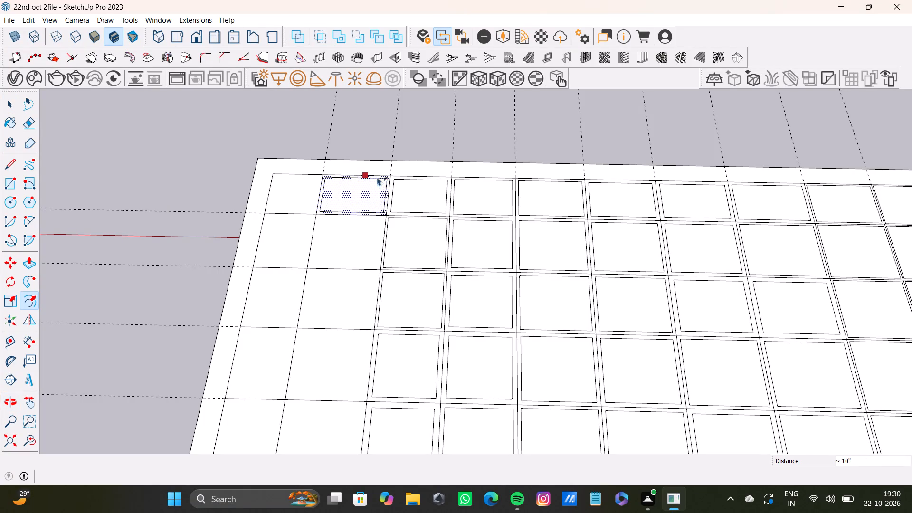
pyautogui.press('space')
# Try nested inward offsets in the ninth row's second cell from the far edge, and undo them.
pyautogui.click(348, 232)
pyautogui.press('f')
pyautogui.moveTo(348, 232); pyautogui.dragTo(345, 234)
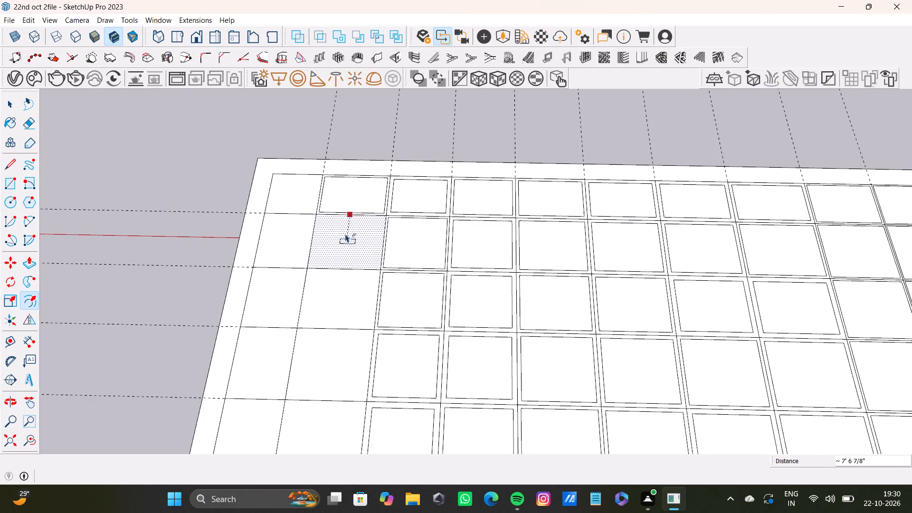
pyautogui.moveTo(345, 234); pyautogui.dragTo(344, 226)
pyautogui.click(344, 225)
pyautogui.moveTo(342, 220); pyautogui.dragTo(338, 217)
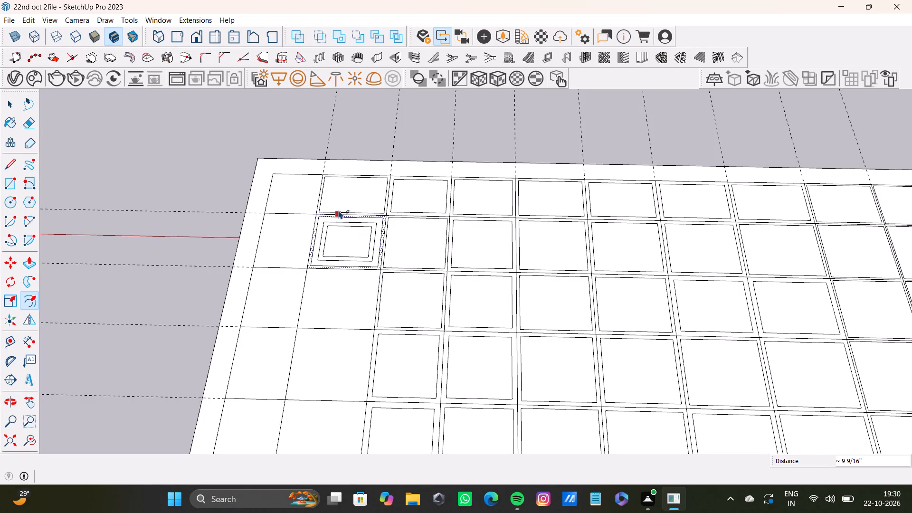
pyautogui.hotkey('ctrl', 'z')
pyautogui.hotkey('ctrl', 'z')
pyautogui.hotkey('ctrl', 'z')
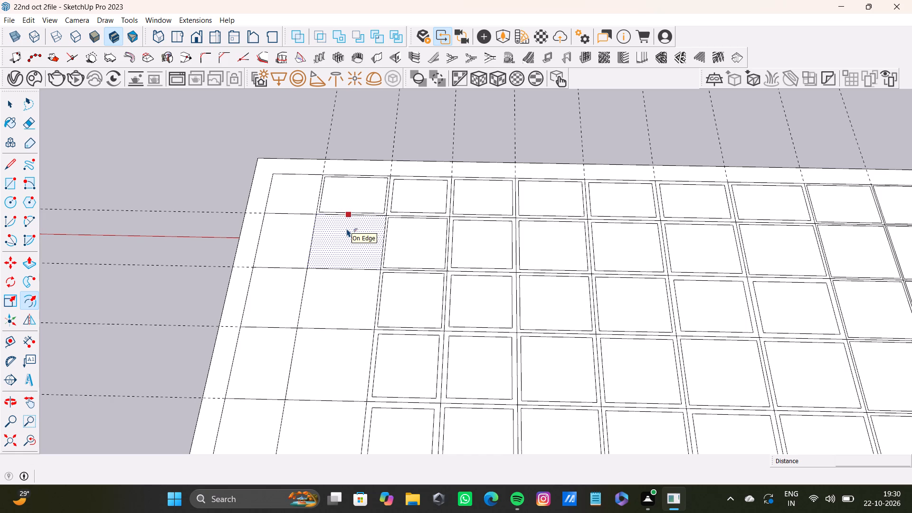
# Offset the ninth row's second cell from the far edge inward by a narrow margin.
pyautogui.press('f')
pyautogui.moveTo(343, 230); pyautogui.dragTo(343, 231)
pyautogui.moveTo(343, 231); pyautogui.dragTo(341, 217)
pyautogui.press('space')
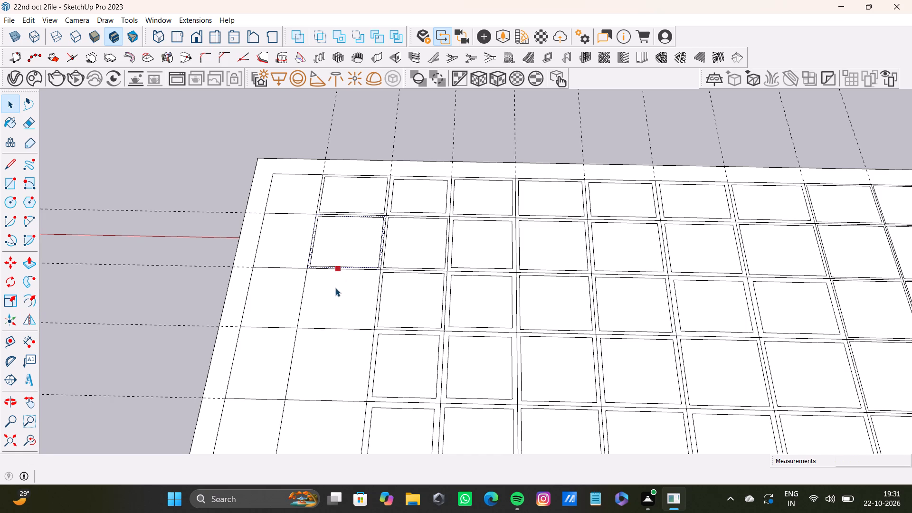
# Offset the ninth row's third cell from the far edge inward by a narrow margin.
pyautogui.click(335, 290)
pyautogui.press('f')
pyautogui.moveTo(335, 290); pyautogui.dragTo(328, 273)
pyautogui.press('space')
# Offset the ninth row's fourth cell from the far edge inward by a narrow margin.
pyautogui.click(333, 344)
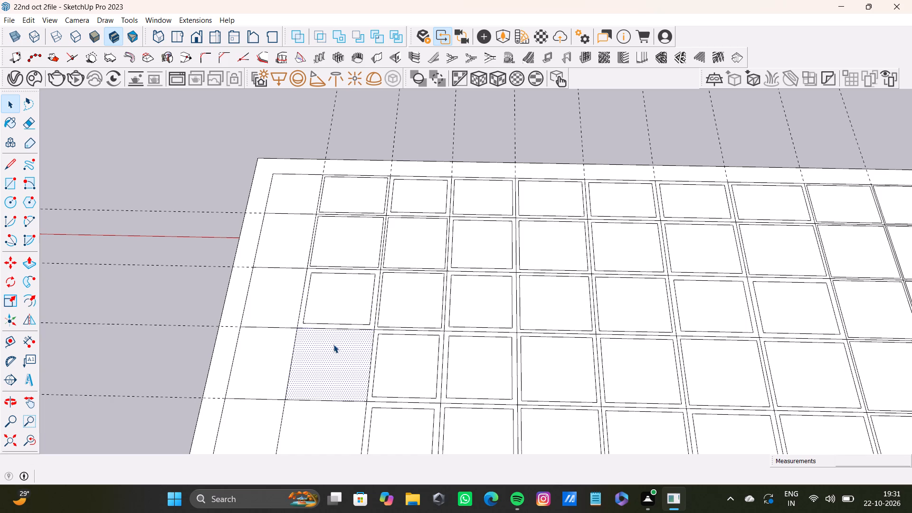
pyautogui.press('f')
pyautogui.moveTo(333, 344); pyautogui.dragTo(334, 334)
# Offset the ninth row's fifth cell from the far edge inward by a narrow margin.
pyautogui.scroll(-6, 332, 337)
pyautogui.moveTo(332, 340); pyautogui.dragTo(332, 245, button='middle')
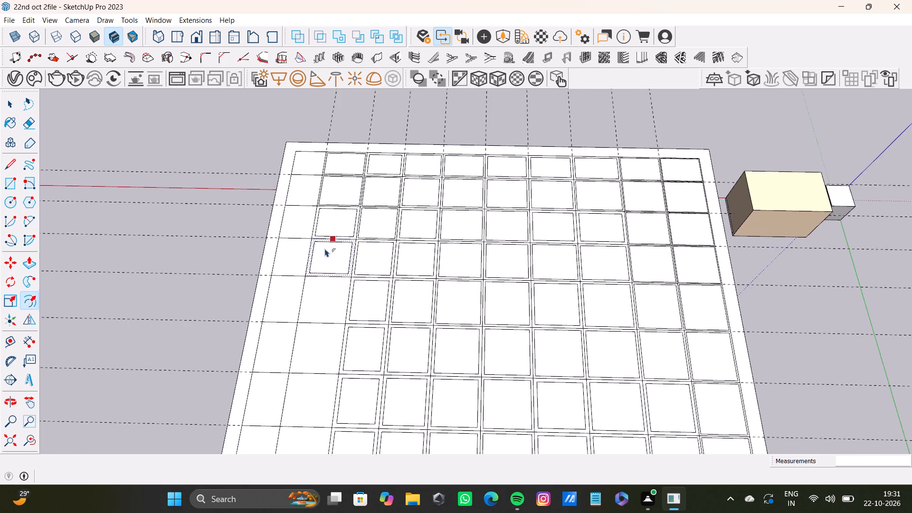
pyautogui.scroll(3, 318, 289)
pyautogui.press('space')
pyautogui.click(323, 299)
pyautogui.press('f')
pyautogui.moveTo(323, 300); pyautogui.dragTo(313, 283)
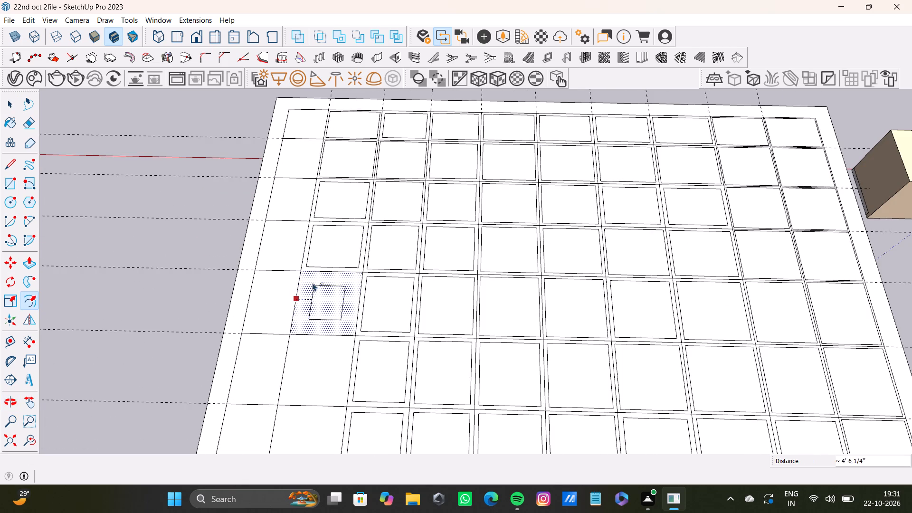
pyautogui.moveTo(313, 283); pyautogui.dragTo(304, 275)
# Offset the ninth row's sixth cell from the far edge inward by a narrow margin.
pyautogui.scroll(-3, 303, 279)
pyautogui.moveTo(316, 297); pyautogui.dragTo(318, 164, button='middle')
pyautogui.press('space')
pyautogui.click(311, 198)
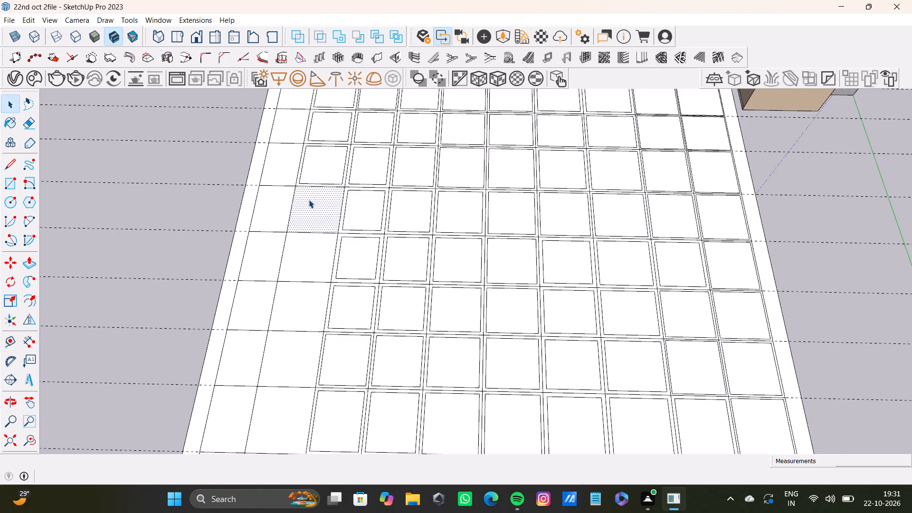
pyautogui.press('f')
pyautogui.moveTo(306, 210); pyautogui.dragTo(294, 202)
pyautogui.press('space')
# Offset the ninth row's seventh cell from the far edge inward by a narrow margin.
pyautogui.click(306, 249)
pyautogui.press('f')
pyautogui.moveTo(305, 252); pyautogui.dragTo(291, 247)
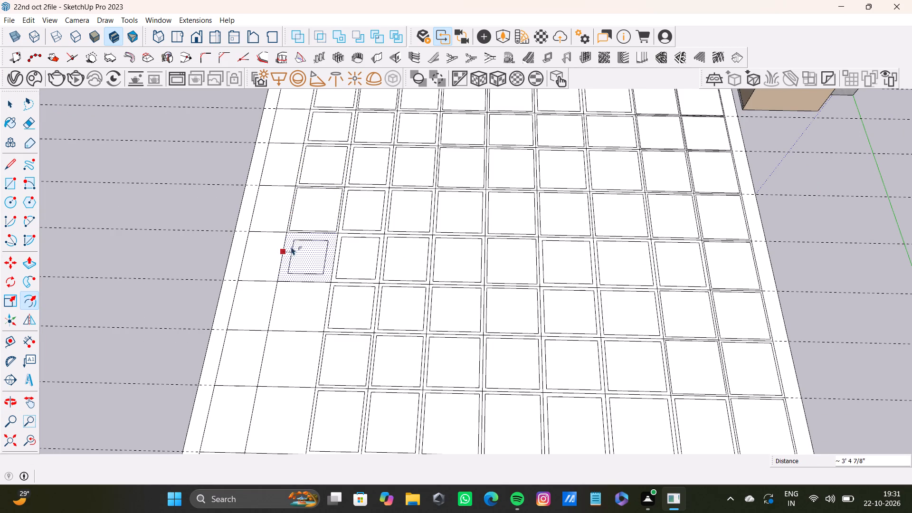
pyautogui.moveTo(291, 247); pyautogui.dragTo(287, 245)
# Offset the ninth row's eighth cell from the far edge inward by a narrow margin.
pyautogui.scroll(-4, 289, 253)
pyautogui.moveTo(304, 279); pyautogui.dragTo(342, 138, button='middle')
pyautogui.press('space')
pyautogui.click(330, 150)
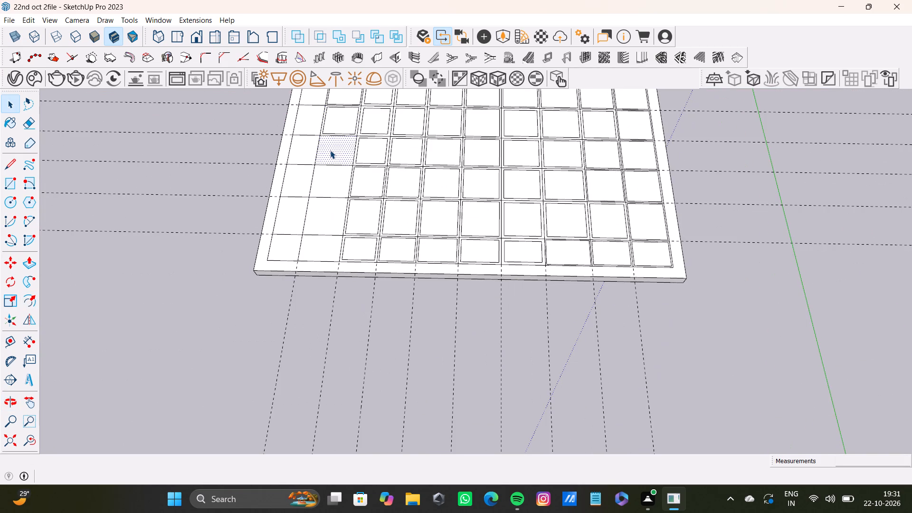
pyautogui.press('f')
pyautogui.moveTo(330, 150); pyautogui.dragTo(320, 150)
pyautogui.press('space')
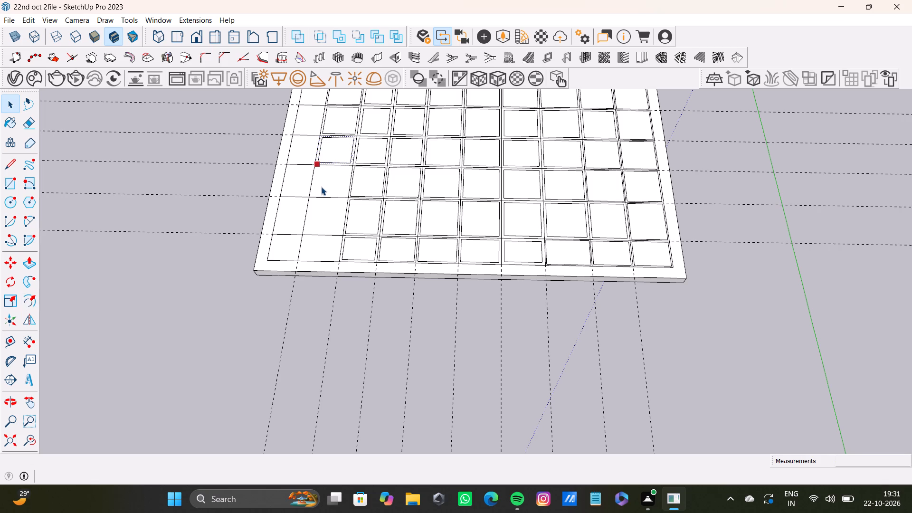
# Offset the ninth row's ninth cell from the far edge inward by a narrow margin.
pyautogui.click(321, 186)
pyautogui.press('f')
pyautogui.moveTo(321, 186); pyautogui.dragTo(314, 181)
pyautogui.press('space')
# Offset the ninth row's tenth cell from the far edge inward by a narrow margin.
pyautogui.click(327, 226)
pyautogui.press('f')
pyautogui.moveTo(328, 225); pyautogui.dragTo(342, 232)
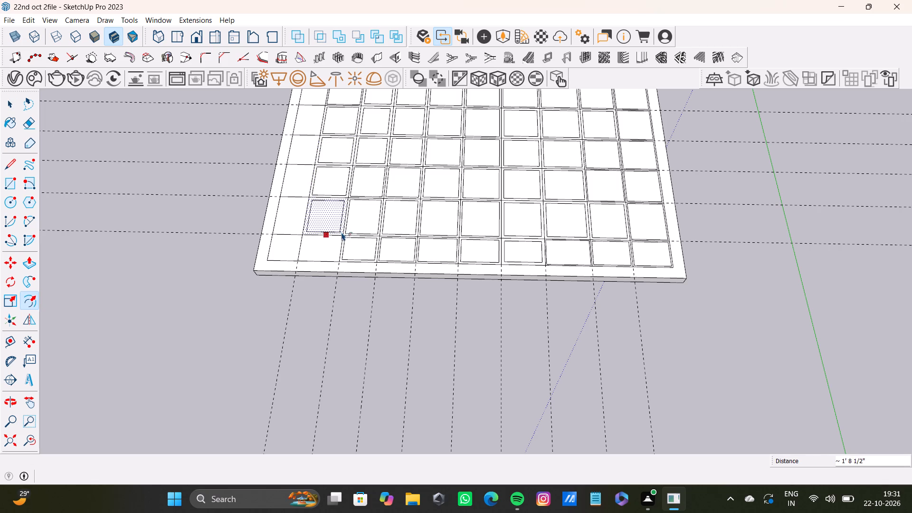
pyautogui.moveTo(342, 232); pyautogui.dragTo(343, 233)
pyautogui.press('space')
# Offset the ninth row's last cell, beside the slab's near border, inward by about 1' 4".
pyautogui.click(327, 240)
pyautogui.press('f')
pyautogui.moveTo(323, 244); pyautogui.dragTo(327, 249)
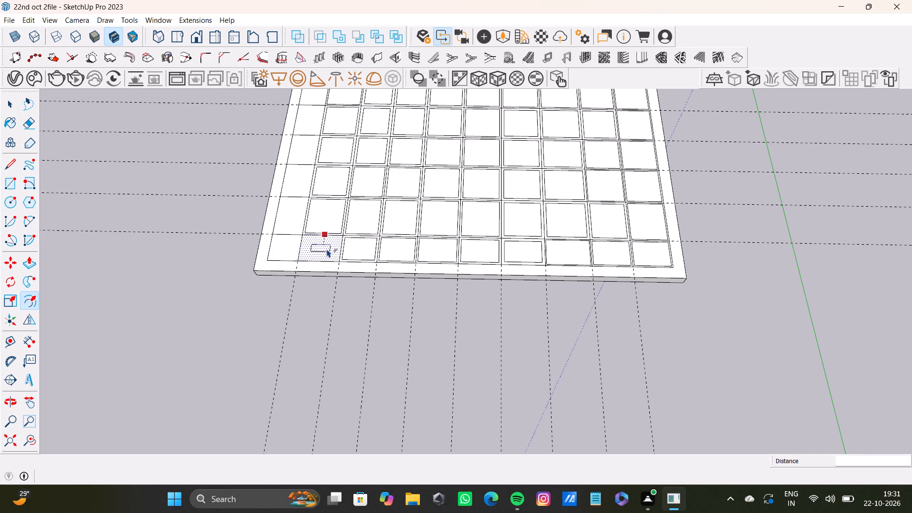
pyautogui.moveTo(327, 249); pyautogui.dragTo(323, 237)
pyautogui.press('space')
# Offset the tenth row's first cell, in the slab's far corner, inward by a narrow margin.
pyautogui.scroll(-8, 320, 226)
pyautogui.keyDown('shift'); pyautogui.moveTo(320, 226); pyautogui.dragTo(348, 335, button='middle'); pyautogui.keyUp('shift')
pyautogui.scroll(11, 359, 239)
pyautogui.keyDown('shift'); pyautogui.moveTo(353, 164); pyautogui.dragTo(366, 180, button='middle'); pyautogui.keyUp('shift')
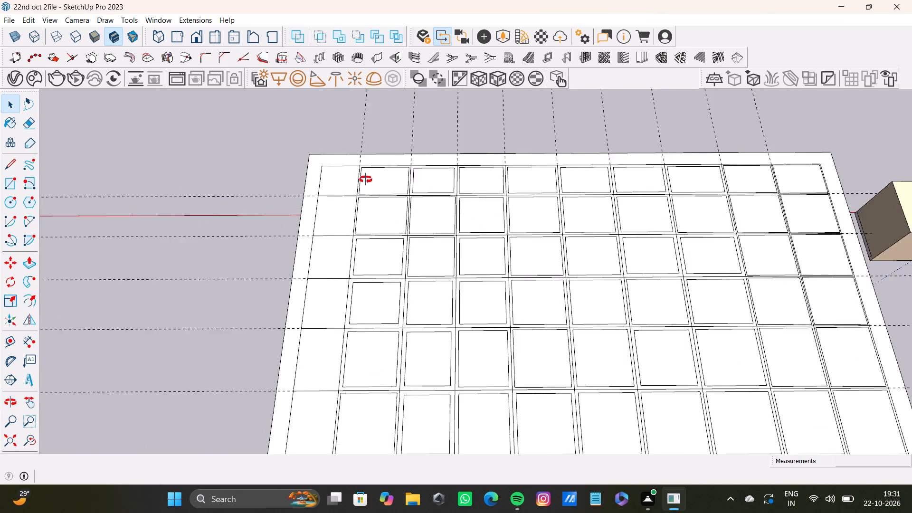
pyautogui.keyDown('shift'); pyautogui.moveTo(366, 180); pyautogui.dragTo(327, 186, button='middle'); pyautogui.keyUp('shift')
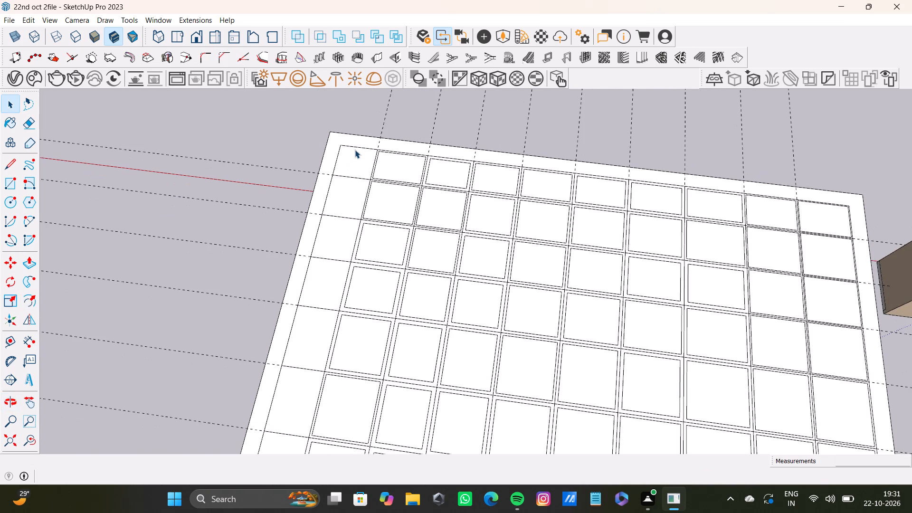
pyautogui.click(340, 156)
pyautogui.press('f')
pyautogui.moveTo(345, 165); pyautogui.dragTo(339, 161)
pyautogui.press('space')
# Offset the tenth row's second cell from the far edge inward by a narrow margin.
pyautogui.click(345, 195)
pyautogui.press('f')
pyautogui.moveTo(345, 195); pyautogui.dragTo(333, 194)
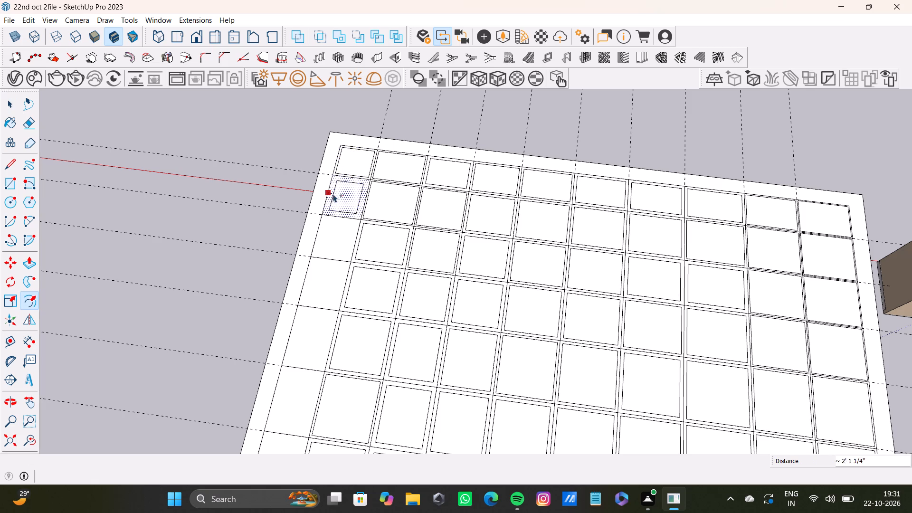
pyautogui.moveTo(333, 194); pyautogui.dragTo(331, 193)
pyautogui.press('space')
# Offset the tenth row's third cell from the far edge inward by a narrow margin.
pyautogui.click(346, 232)
pyautogui.press('f')
pyautogui.moveTo(346, 232); pyautogui.dragTo(342, 232)
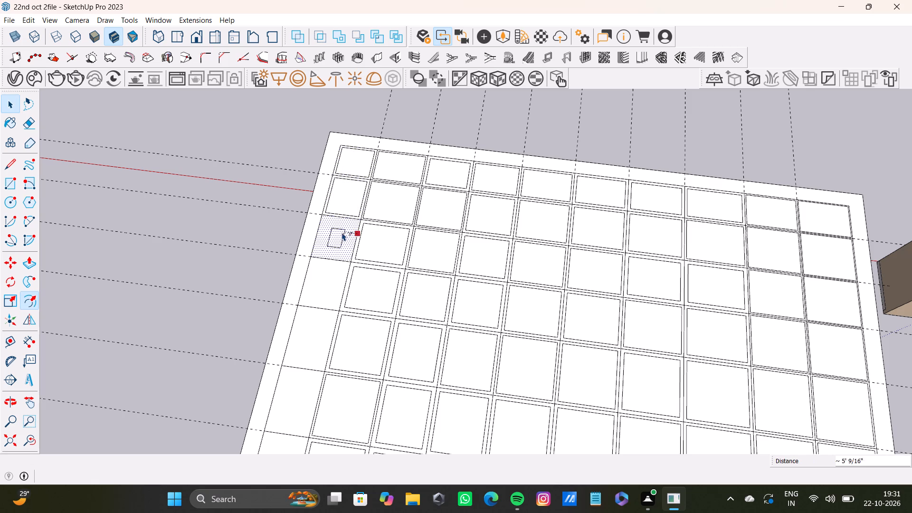
pyautogui.moveTo(342, 232); pyautogui.dragTo(356, 232)
pyautogui.press('space')
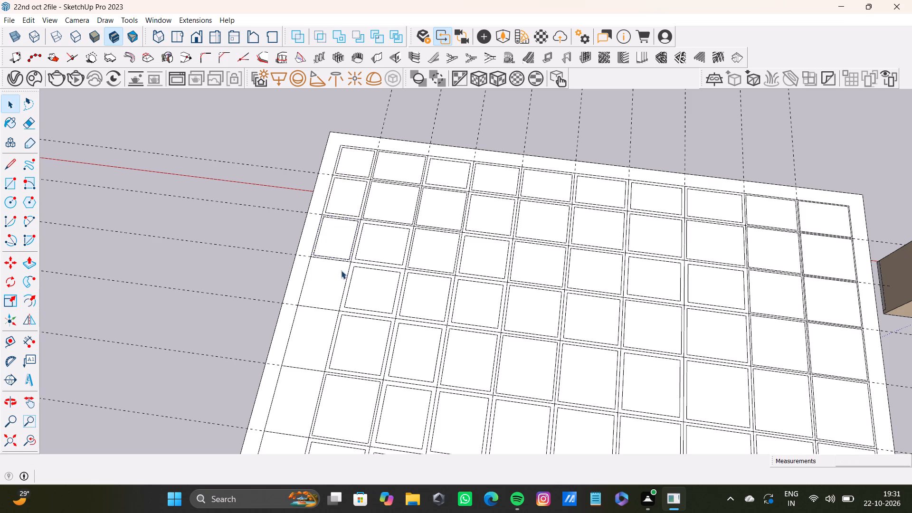
# Offset the tenth row's fourth cell from the far edge inward by a narrow margin.
pyautogui.click(339, 274)
pyautogui.press('f')
pyautogui.moveTo(339, 275); pyautogui.dragTo(343, 275)
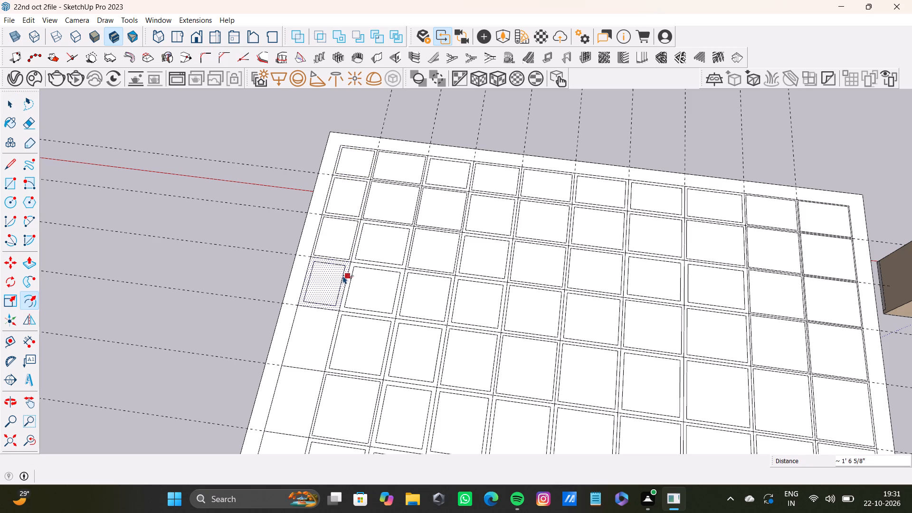
pyautogui.moveTo(343, 275); pyautogui.dragTo(343, 278)
pyautogui.press('space')
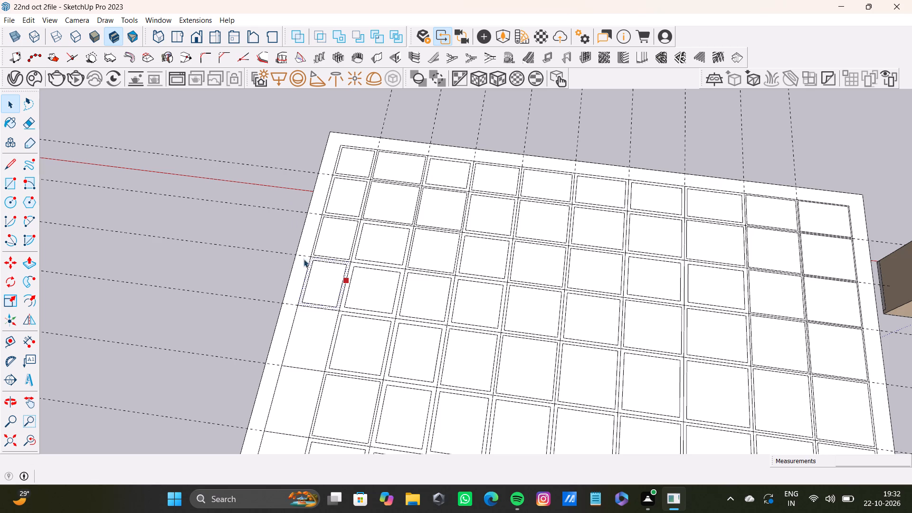
# Offset the tenth row's fifth cell from the far edge inward by about 1'.
pyautogui.click(325, 319)
pyautogui.click(322, 319)
pyautogui.press('space')
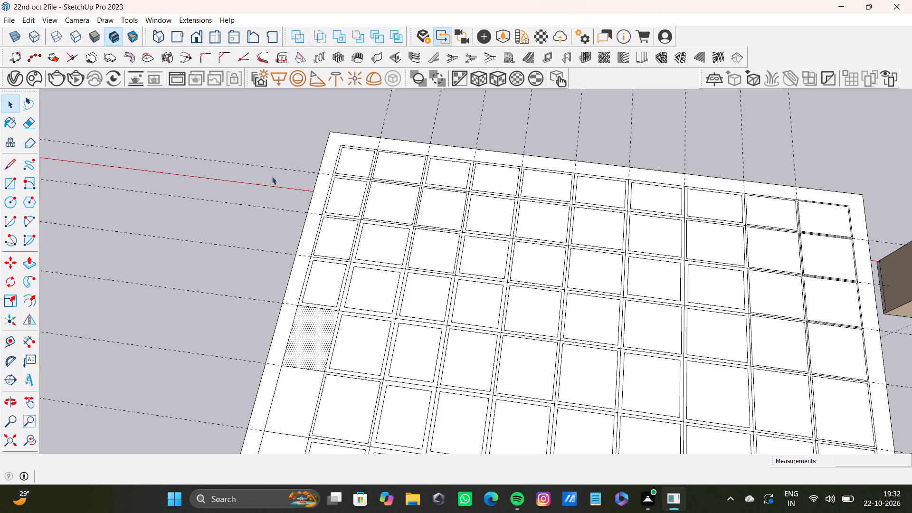
pyautogui.click(281, 133)
pyautogui.click(314, 344)
pyautogui.press('f')
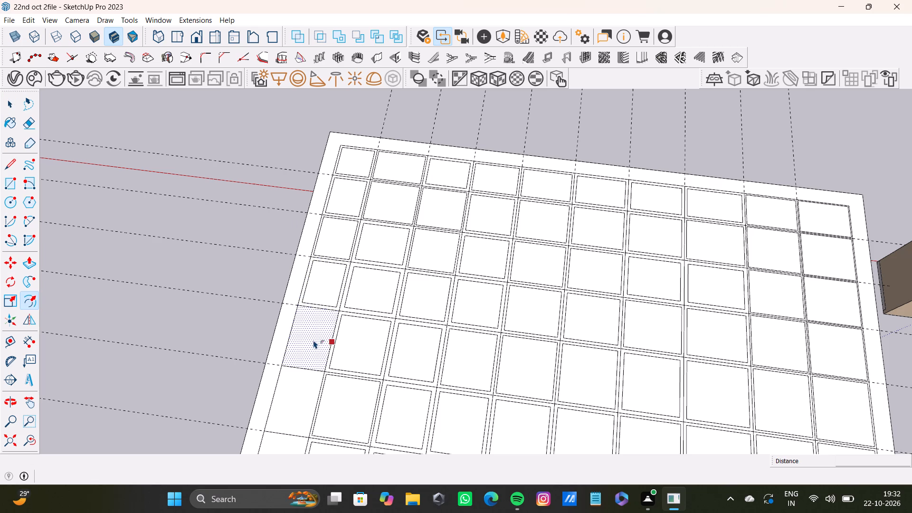
pyautogui.moveTo(313, 340); pyautogui.dragTo(334, 328)
pyautogui.moveTo(334, 328); pyautogui.dragTo(332, 330)
pyautogui.scroll(-4, 314, 366)
pyautogui.press('space')
# Offset the tenth row's sixth cell from the far edge inward by about 1' 5".
pyautogui.scroll(-4, 314, 369)
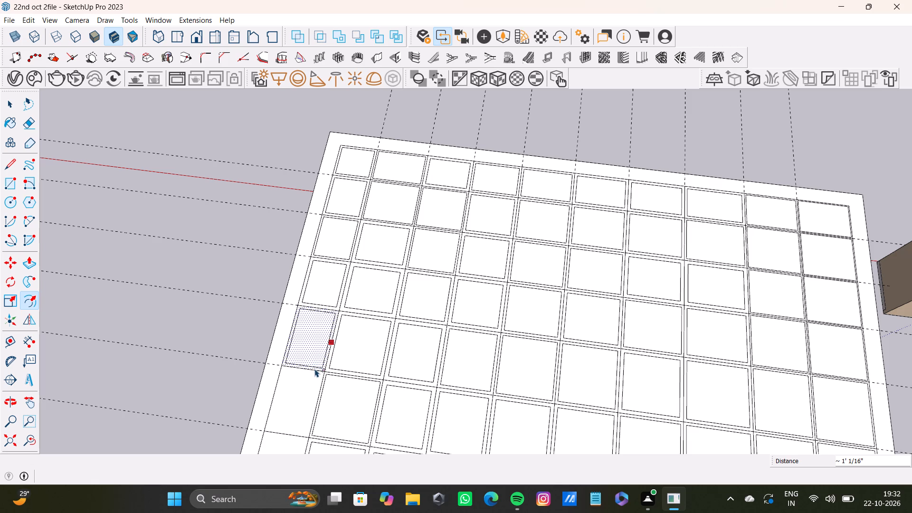
pyautogui.scroll(-3, 315, 369)
pyautogui.keyDown('shift'); pyautogui.moveTo(323, 380); pyautogui.dragTo(325, 289, button='middle'); pyautogui.keyUp('shift')
pyautogui.scroll(-7, 317, 324)
pyautogui.keyDown('shift'); pyautogui.moveTo(320, 358); pyautogui.dragTo(320, 263, button='middle'); pyautogui.keyUp('shift')
pyautogui.scroll(8, 315, 268)
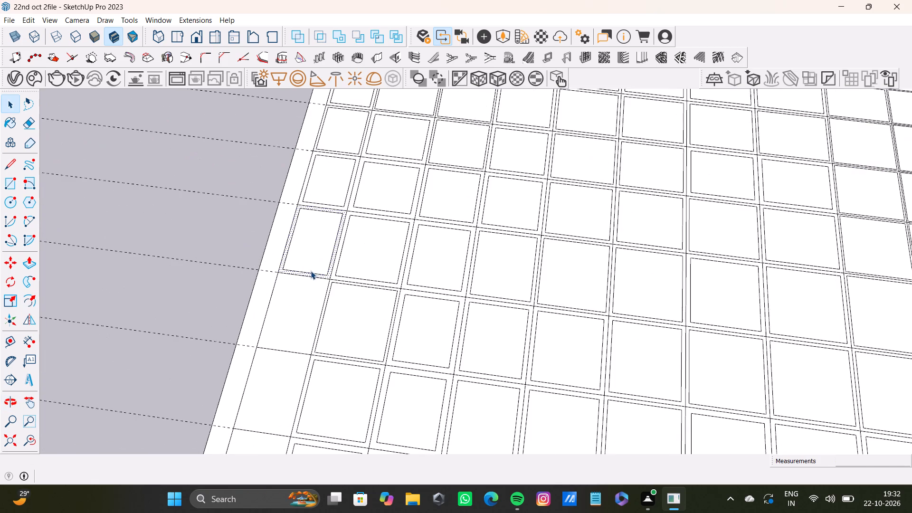
pyautogui.click(309, 293)
pyautogui.press('f')
pyautogui.moveTo(309, 293); pyautogui.dragTo(294, 291)
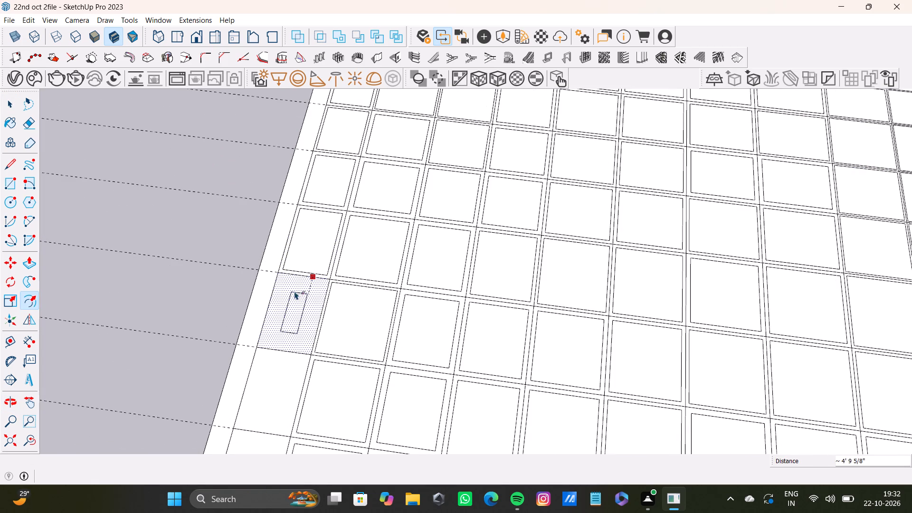
pyautogui.moveTo(294, 291); pyautogui.dragTo(271, 276)
pyautogui.moveTo(271, 276); pyautogui.dragTo(268, 275)
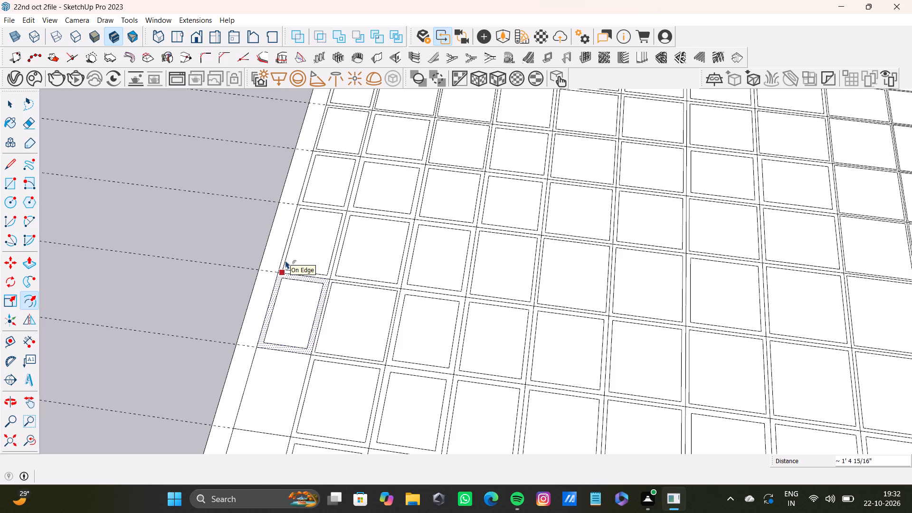
pyautogui.scroll(-4, 179, 356)
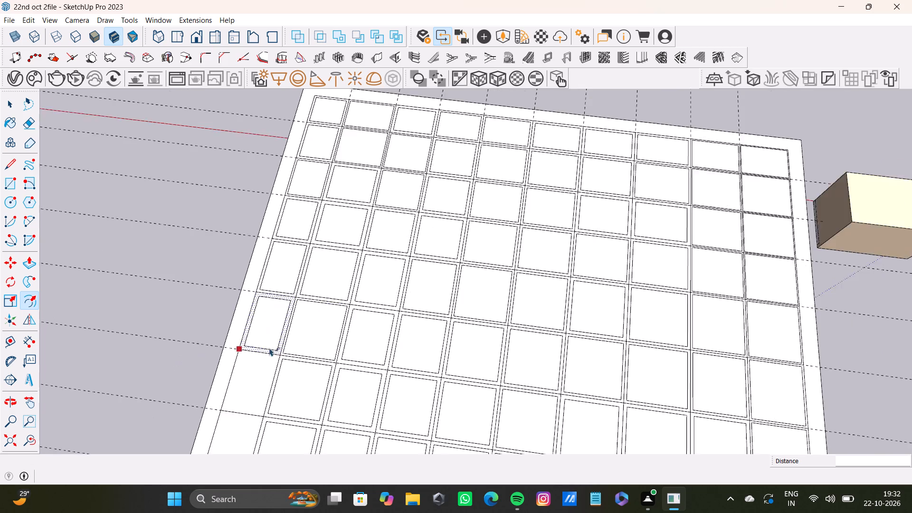
# Offset the tenth row's seventh cell from the far edge inward by about 11".
pyautogui.scroll(-6, 269, 348)
pyautogui.moveTo(266, 388); pyautogui.dragTo(268, 322, button='middle')
pyautogui.scroll(3, 269, 317)
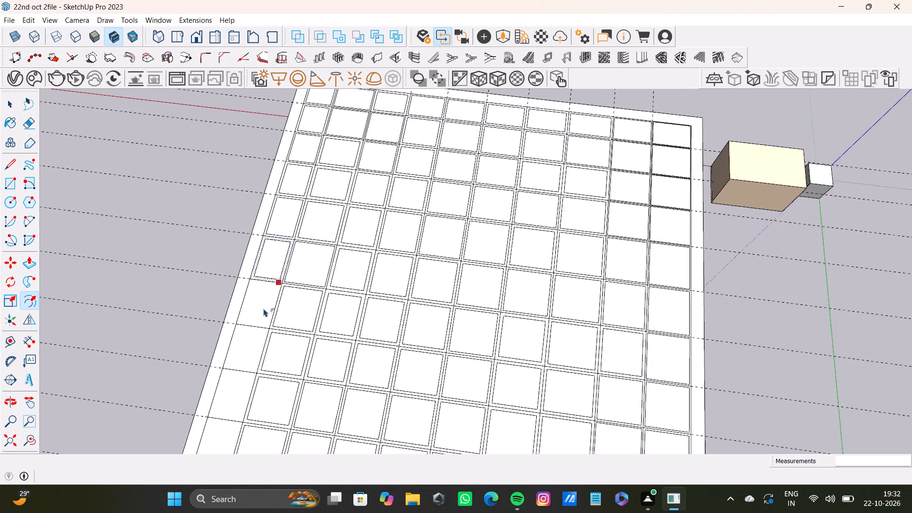
pyautogui.press('space')
pyautogui.click(261, 295)
pyautogui.press('f')
pyautogui.moveTo(261, 295); pyautogui.dragTo(274, 302)
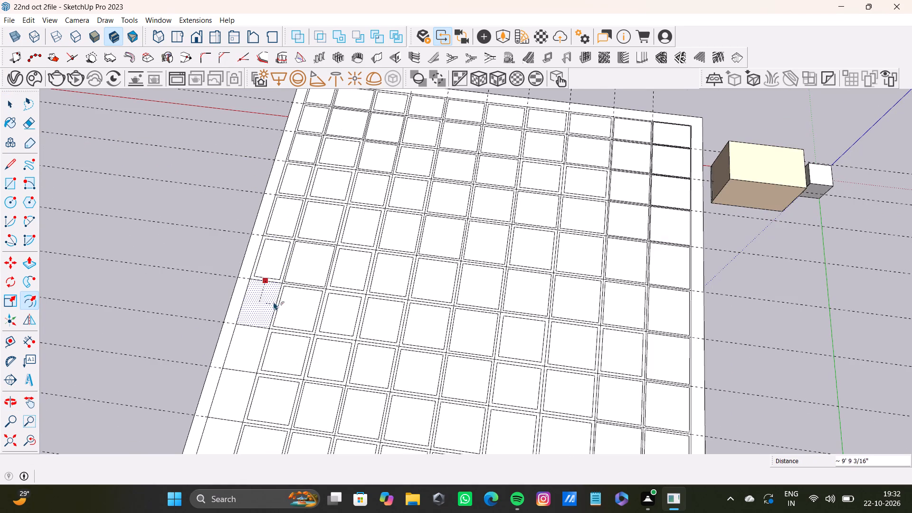
pyautogui.moveTo(274, 302); pyautogui.dragTo(268, 284)
pyautogui.moveTo(268, 284); pyautogui.dragTo(268, 284)
pyautogui.press('space')
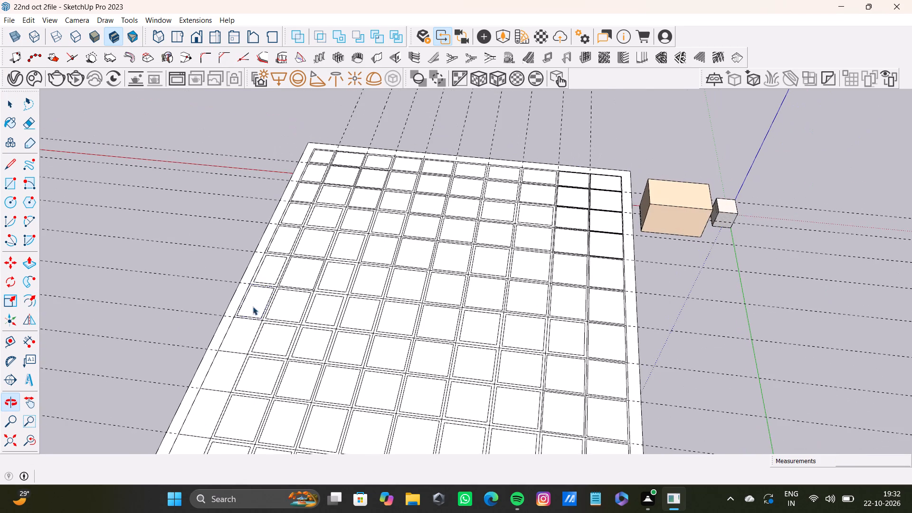
# Offset the tenth row's eighth cell from the far edge inward by a narrow margin.
pyautogui.press('space')
pyautogui.click(258, 319)
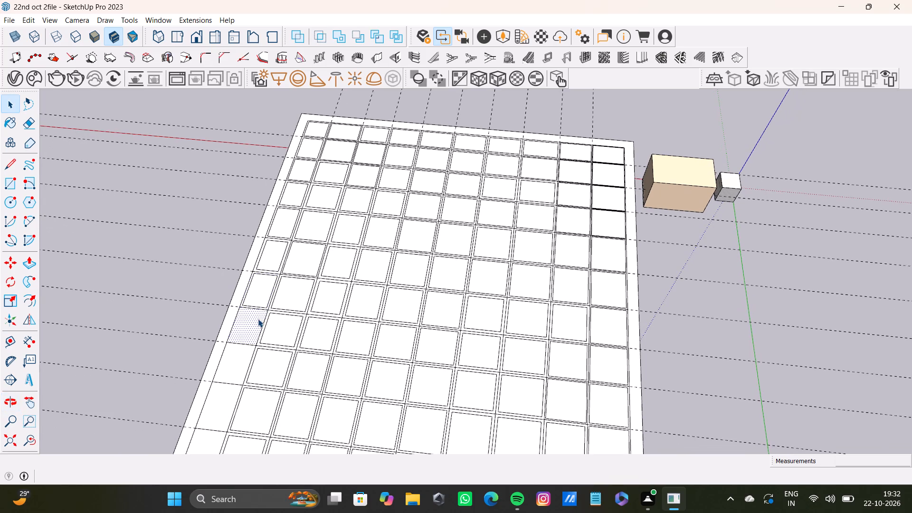
pyautogui.press('f')
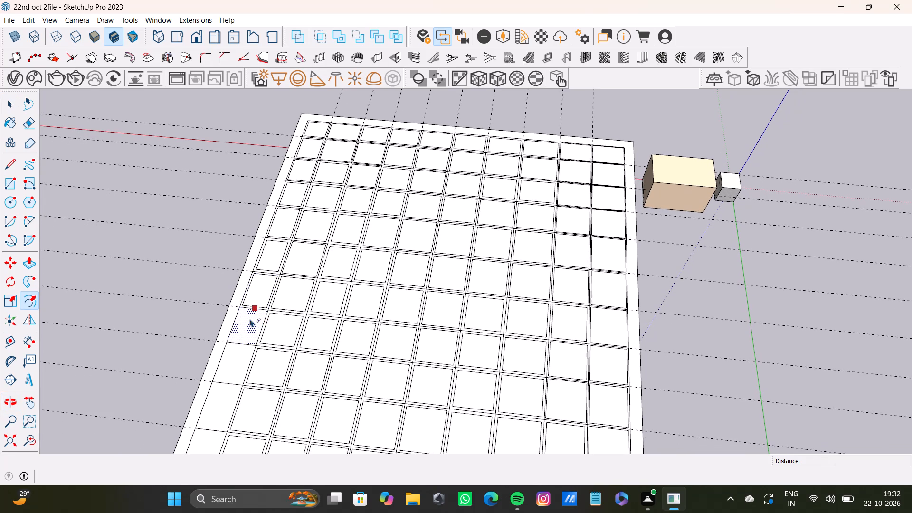
pyautogui.moveTo(250, 319); pyautogui.dragTo(249, 327)
pyautogui.moveTo(249, 327); pyautogui.dragTo(291, 318)
pyautogui.press('space')
# Offset the tenth row's ninth cell from the far edge inward by a narrow margin.
pyautogui.scroll(-3, 318, 236)
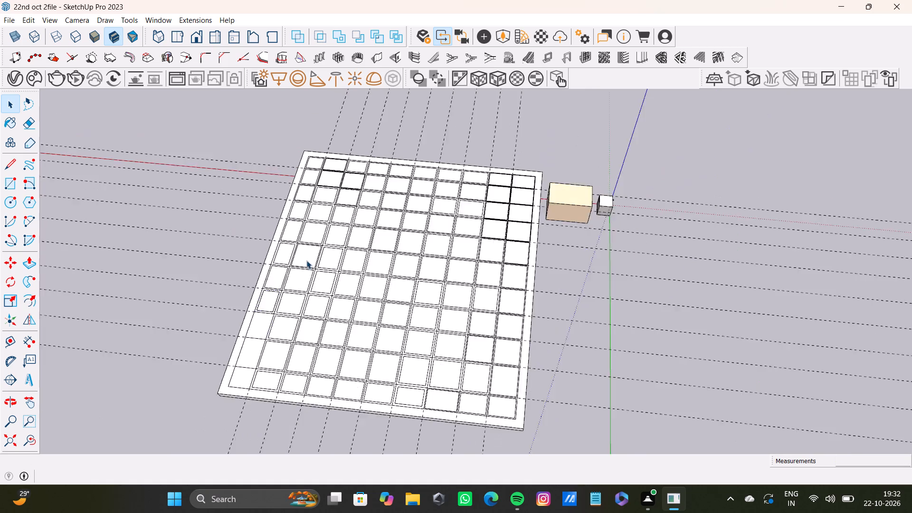
pyautogui.scroll(-3, 306, 260)
pyautogui.keyDown('shift'); pyautogui.moveTo(307, 269); pyautogui.dragTo(331, 209, button='middle'); pyautogui.keyUp('shift')
pyautogui.scroll(8, 275, 267)
pyautogui.press('space')
pyautogui.click(305, 228)
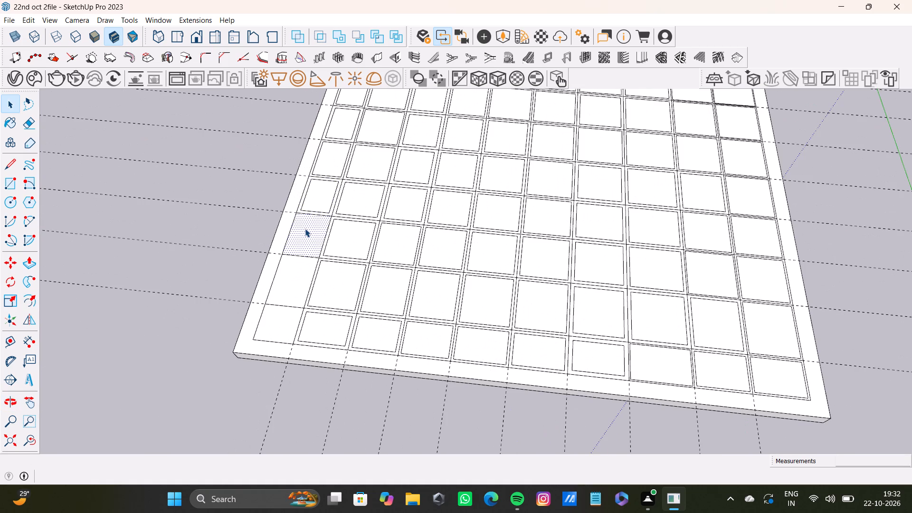
pyautogui.press('f')
pyautogui.moveTo(305, 230); pyautogui.dragTo(323, 224)
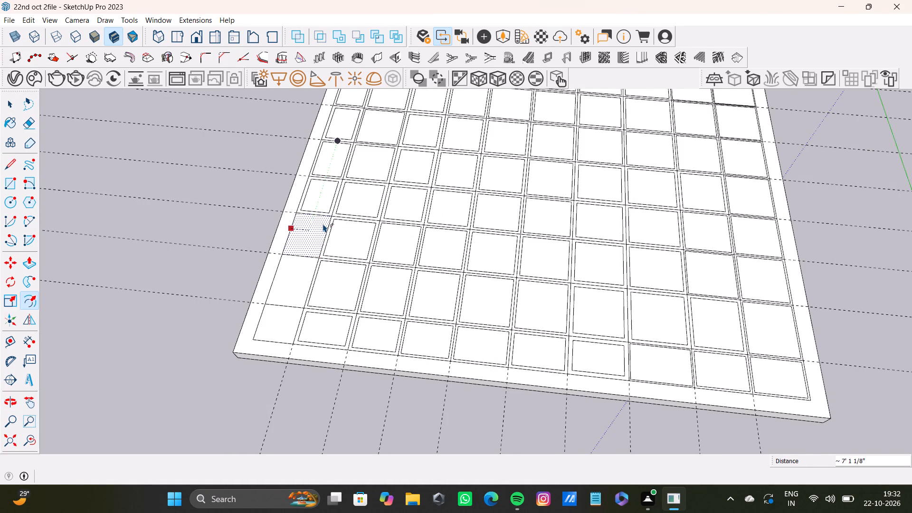
pyautogui.moveTo(323, 224); pyautogui.dragTo(311, 240)
pyautogui.scroll(3, 303, 219)
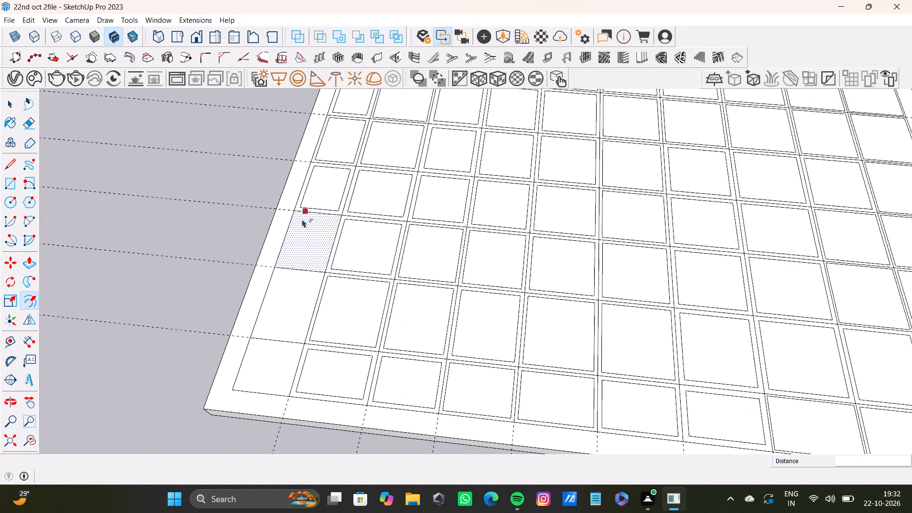
pyautogui.moveTo(311, 235); pyautogui.dragTo(280, 262)
# Offset the tenth row's tenth cell from the far edge inward by about 9".
pyautogui.press('space')
pyautogui.click(279, 282)
pyautogui.press('f')
pyautogui.moveTo(281, 282); pyautogui.dragTo(289, 293)
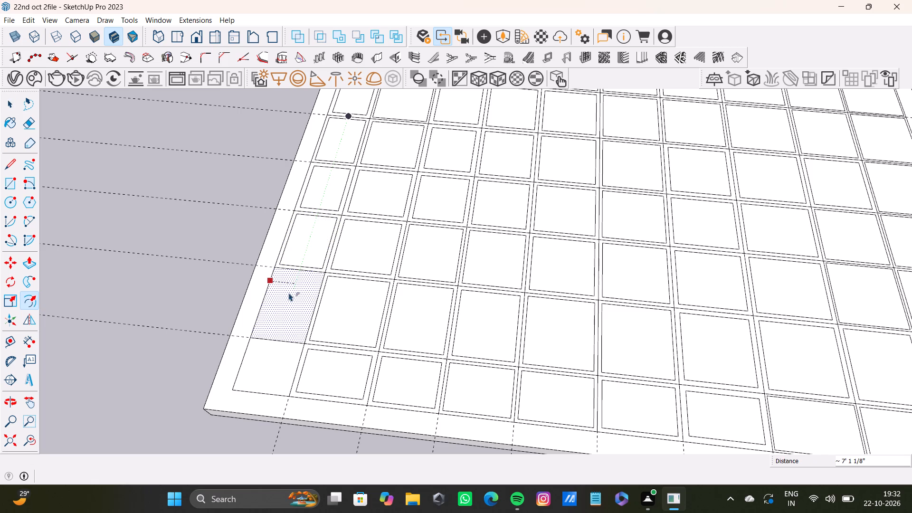
pyautogui.moveTo(289, 293); pyautogui.dragTo(266, 297)
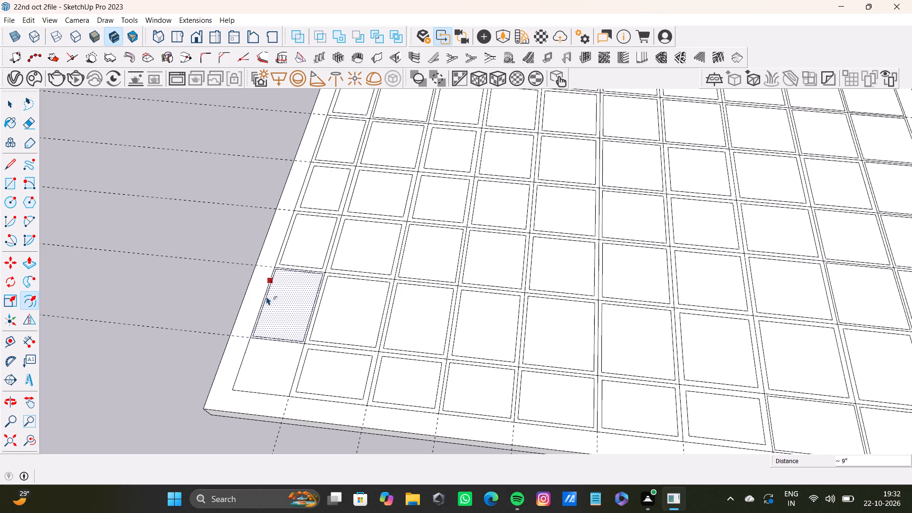
pyautogui.moveTo(266, 297); pyautogui.dragTo(268, 298)
# Offset the tenth row's last cell, at the slab's near corner, inward by a narrow margin.
pyautogui.press('space')
pyautogui.click(274, 356)
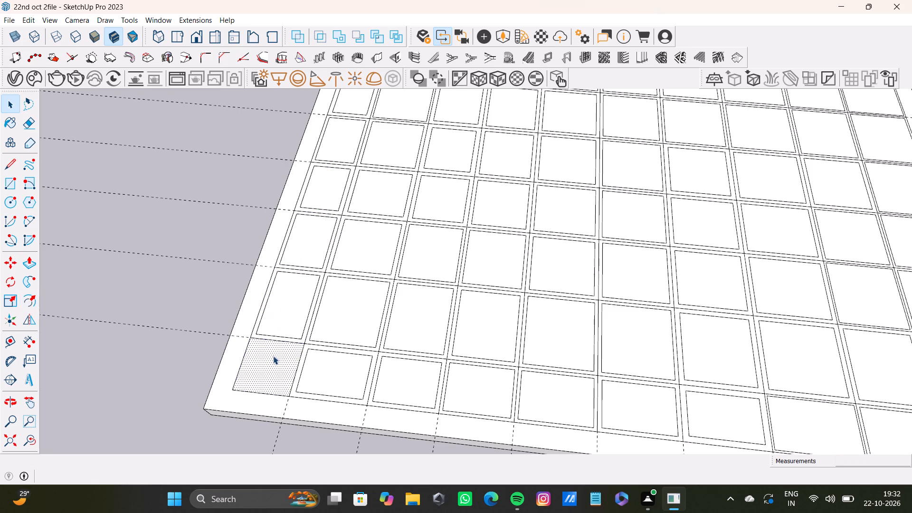
pyautogui.press('f')
pyautogui.moveTo(272, 357); pyautogui.dragTo(294, 345)
pyautogui.press('space')
# Place three guide lines across the far corner cell beside the beige box, working inward from its inner outline's side edge.
pyautogui.scroll(-3, 289, 346)
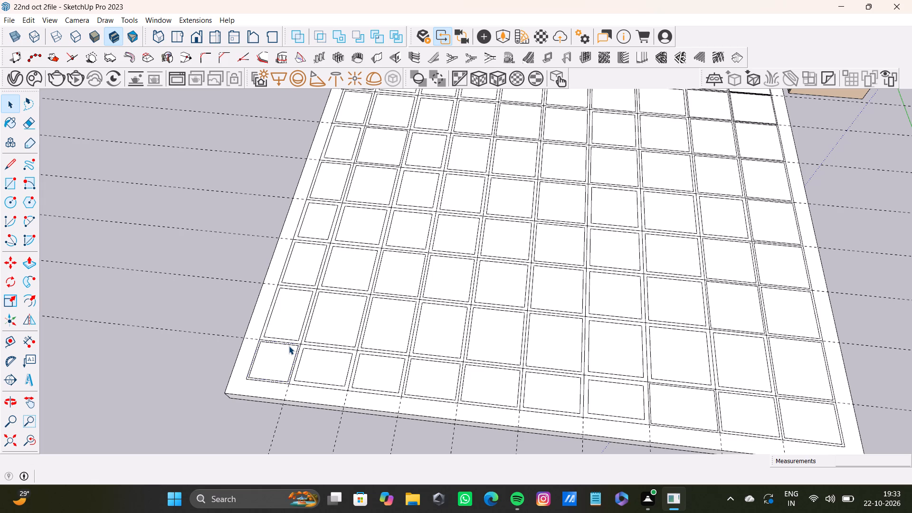
pyautogui.scroll(-5, 384, 87)
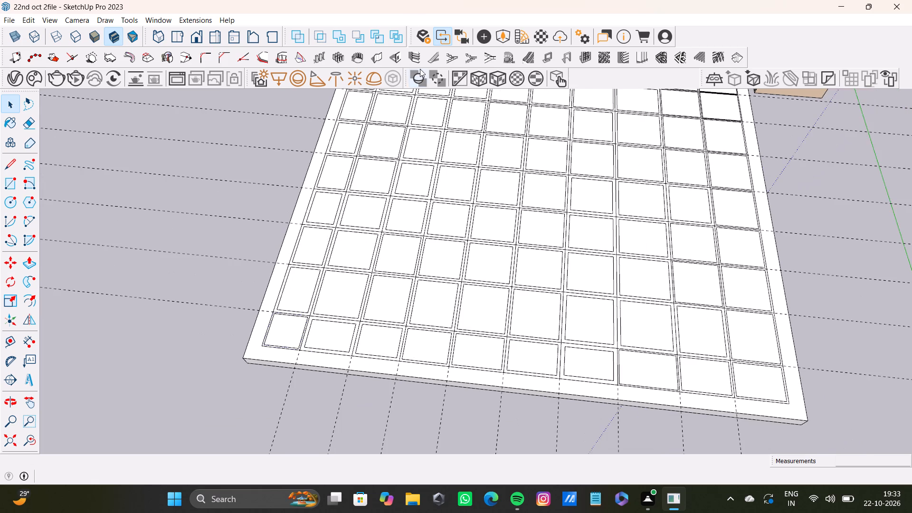
pyautogui.scroll(-14, 420, 69)
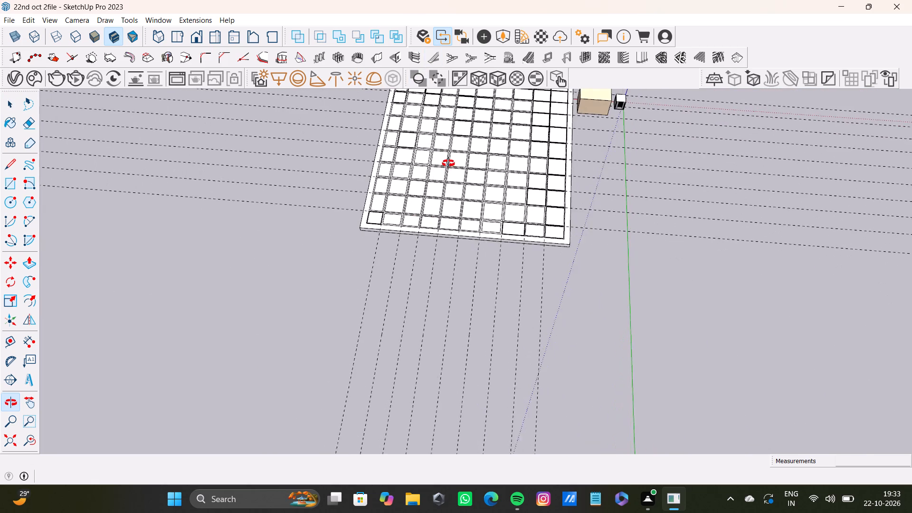
pyautogui.scroll(5, 492, 242)
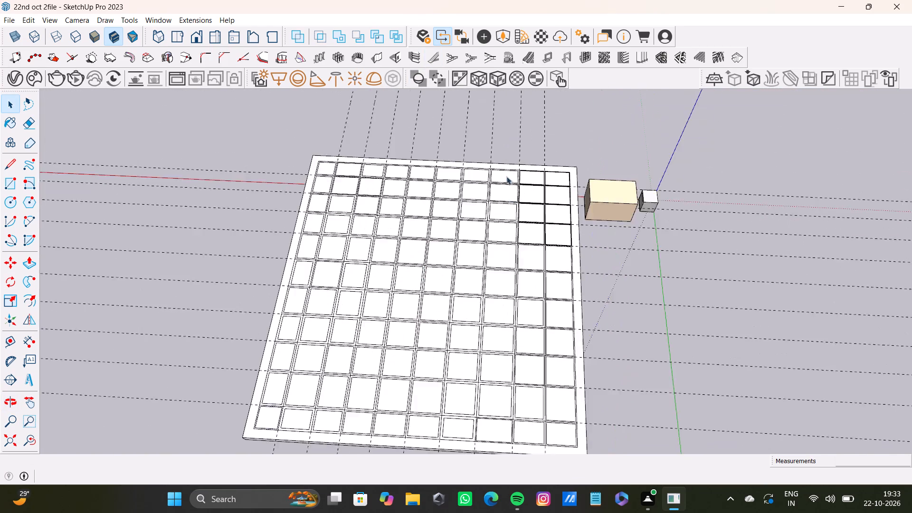
pyautogui.scroll(2, 506, 176)
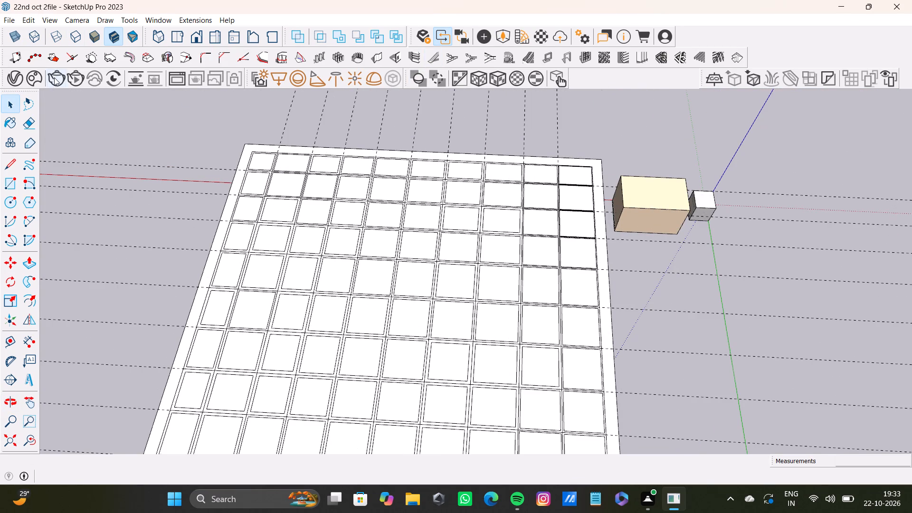
pyautogui.scroll(1, 58, 75)
pyautogui.press('t')
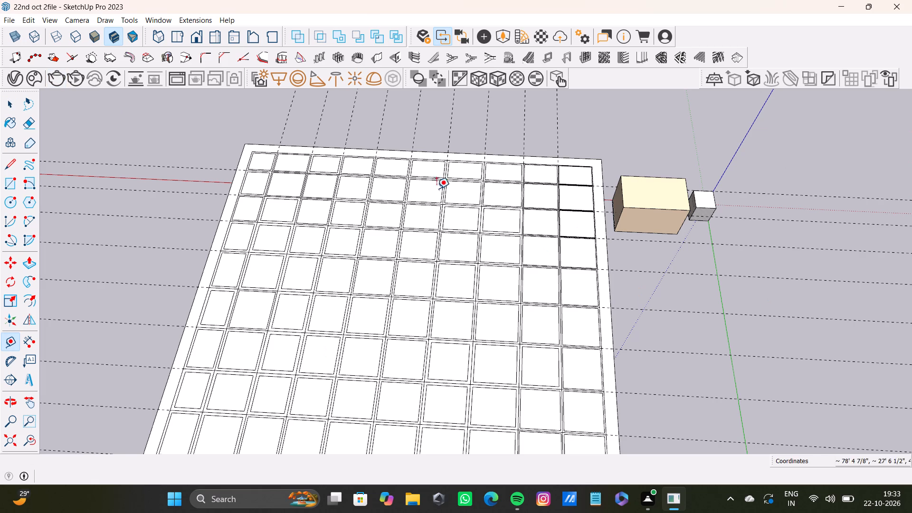
pyautogui.scroll(19, 607, 190)
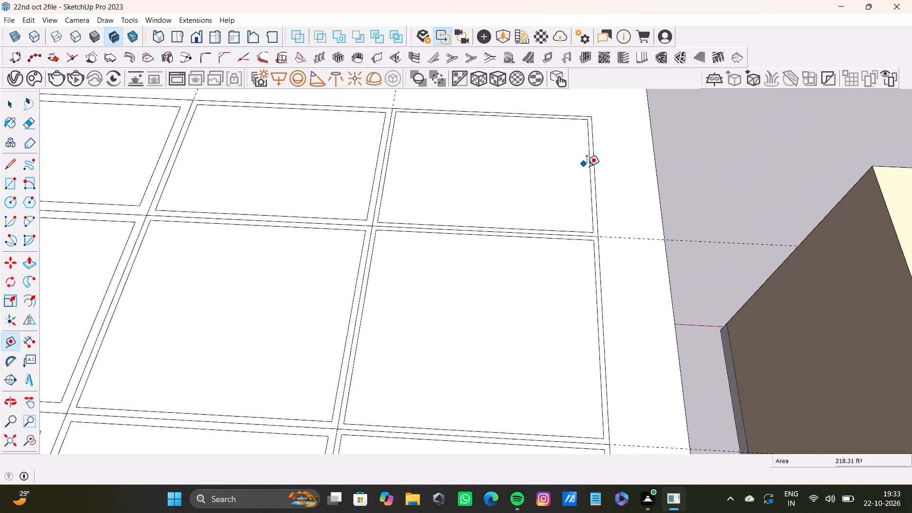
pyautogui.click(587, 170)
pyautogui.click(569, 161)
pyautogui.click(567, 161)
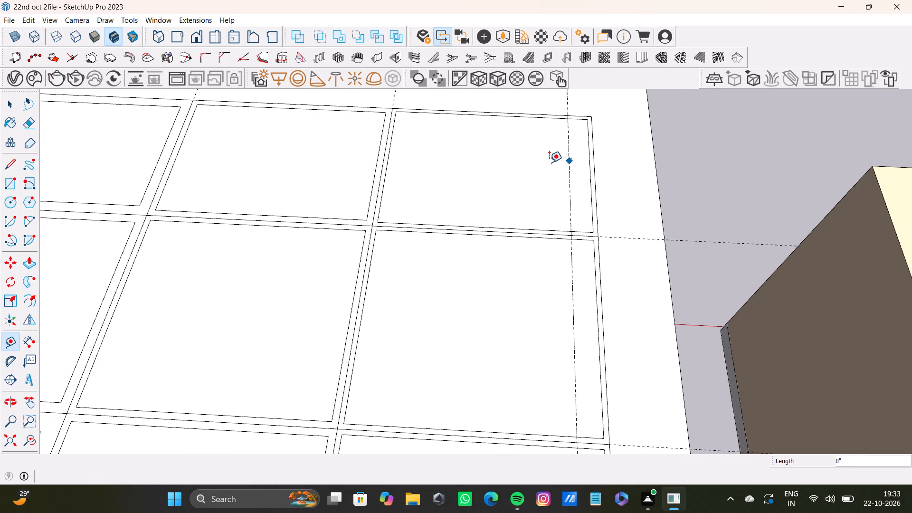
pyautogui.click(542, 157)
pyautogui.click(542, 162)
pyautogui.click(502, 164)
pyautogui.click(500, 168)
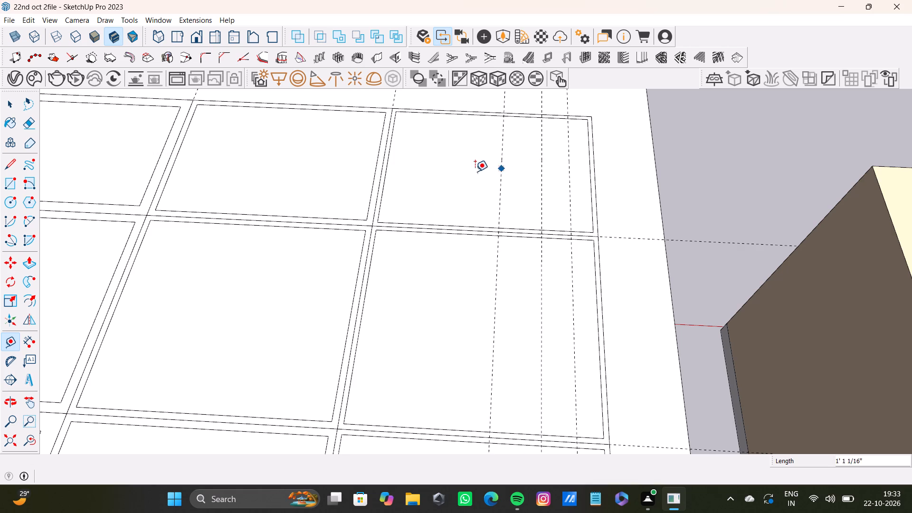
pyautogui.press('space')
# Add two more guide lines across the corner cell, spaced about 3' 3" and 3' 5" further inward.
pyautogui.press('t')
pyautogui.click(502, 199)
pyautogui.doubleClick(464, 178)
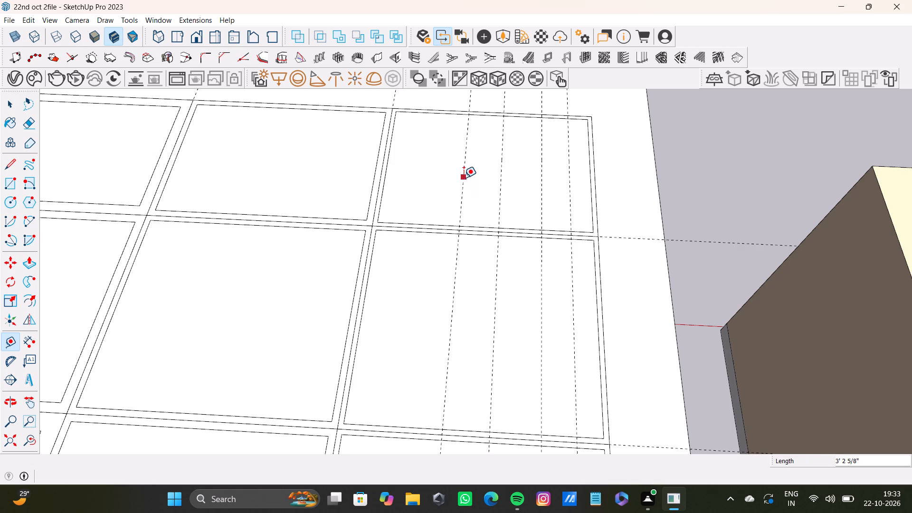
pyautogui.click(424, 172)
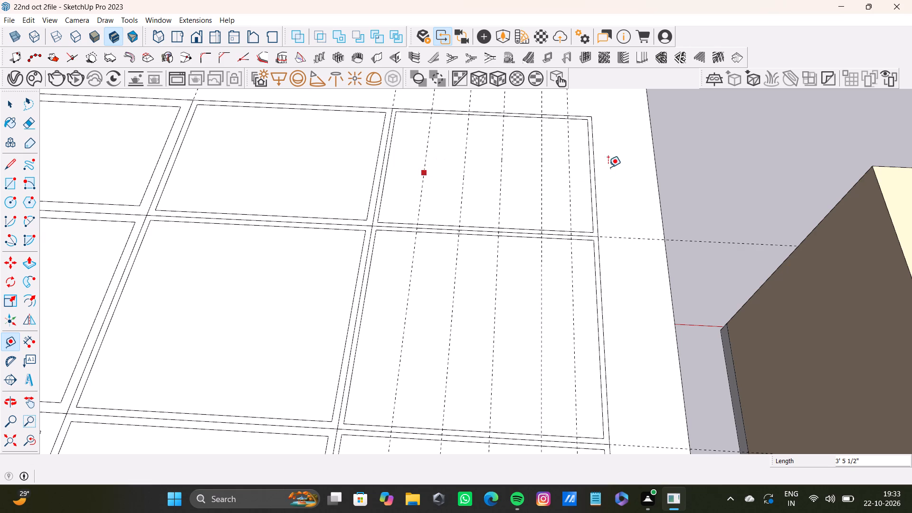
# Place four crosswise guide lines in the corner cell, working inward from its far edge, the first three about 2' 8", 2' 11" and 2' 10" apart.
pyautogui.press('t')
pyautogui.scroll(1, 447, 114)
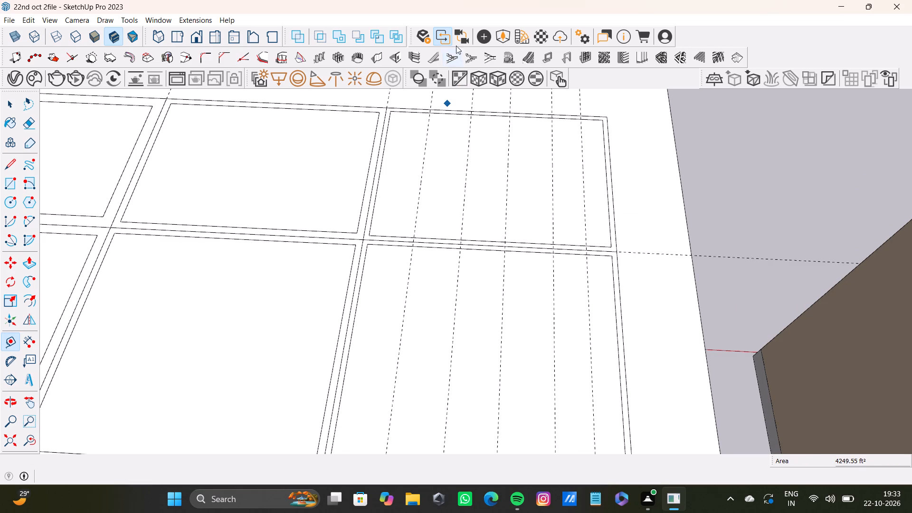
pyautogui.scroll(5, 444, 39)
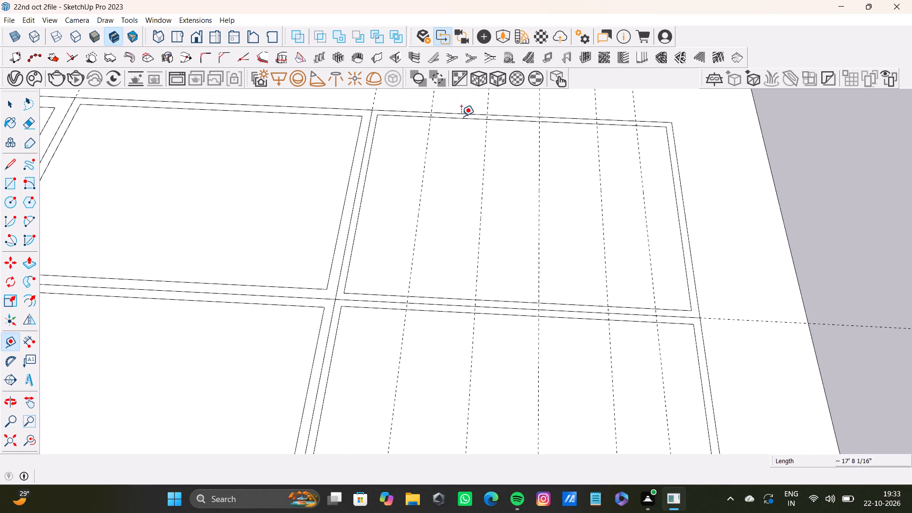
pyautogui.click(462, 121)
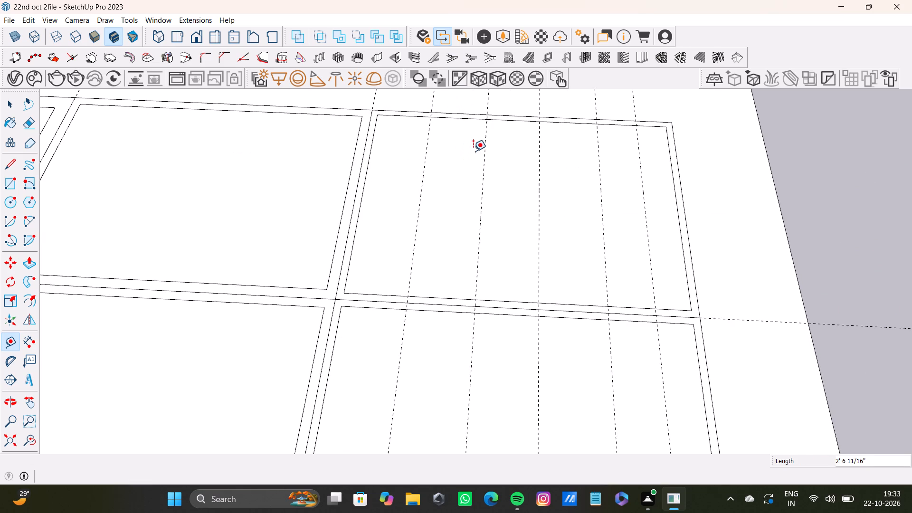
pyautogui.click(472, 152)
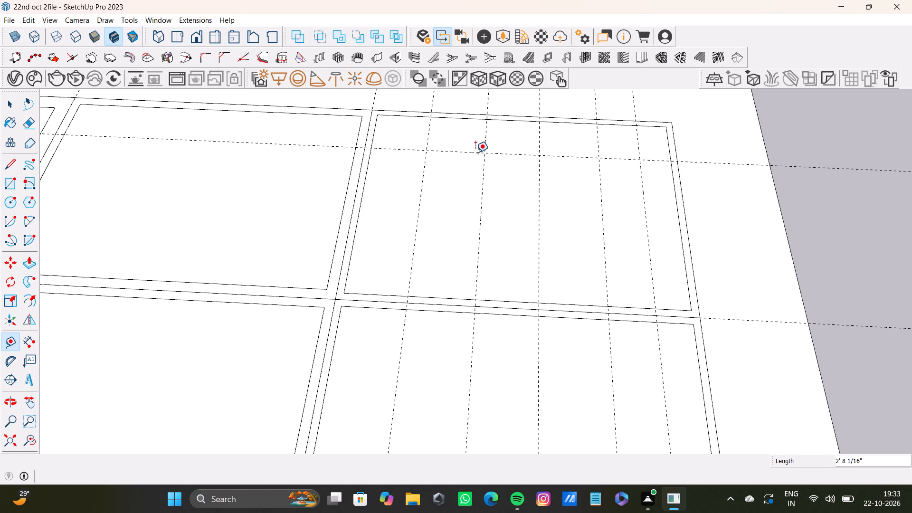
pyautogui.click(475, 152)
pyautogui.click(462, 192)
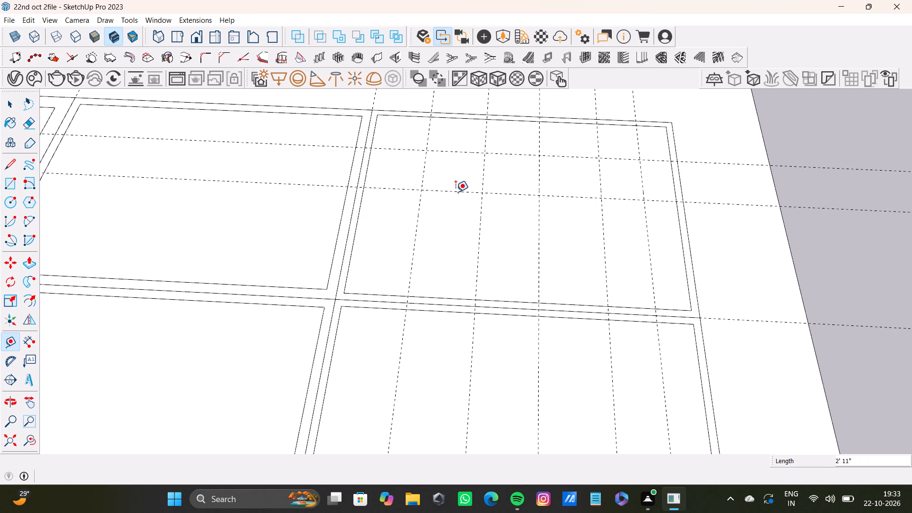
pyautogui.click(455, 192)
pyautogui.click(446, 233)
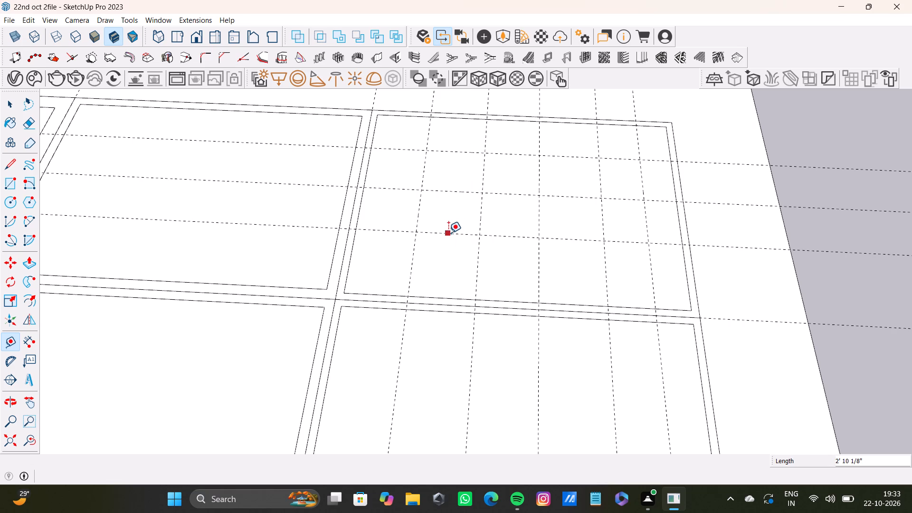
pyautogui.click(448, 234)
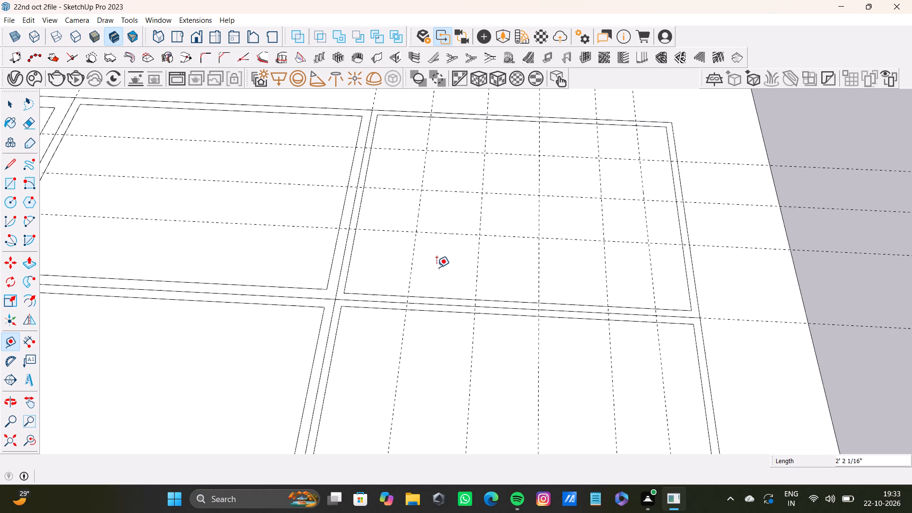
pyautogui.click(437, 269)
pyautogui.scroll(-11, 381, 244)
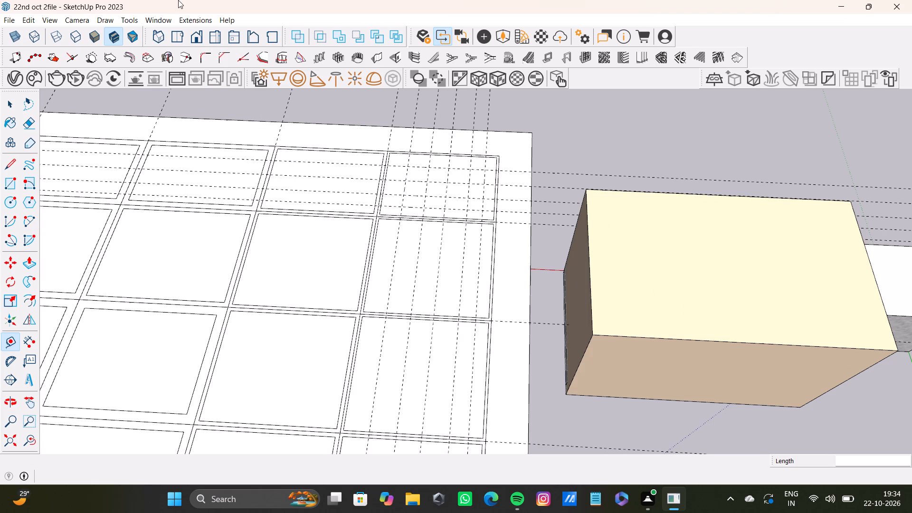
# Place five guide lines across the far row's second cell, the first 7' 5 13/16" from the last, the next three about 3' 6", 4' and 3' apart.
pyautogui.moveTo(389, 295); pyautogui.dragTo(383, 295)
pyautogui.click(337, 293)
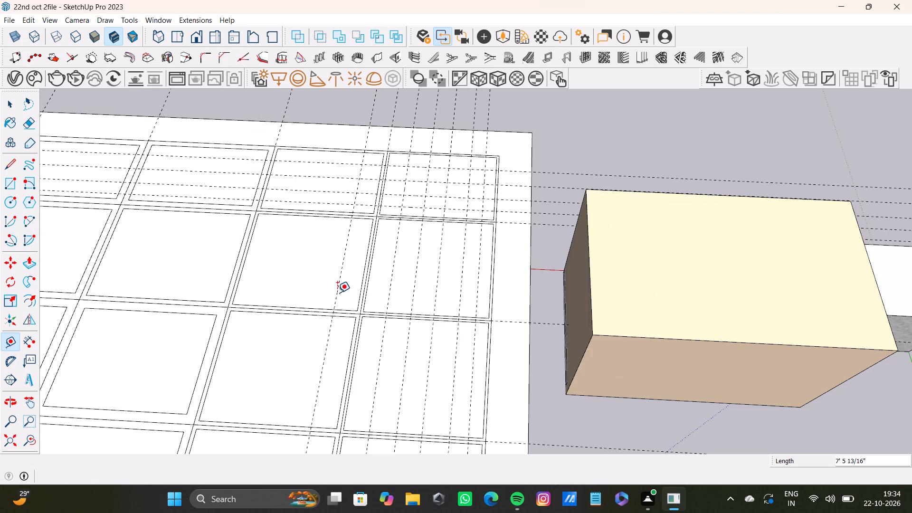
pyautogui.moveTo(337, 292); pyautogui.dragTo(331, 293)
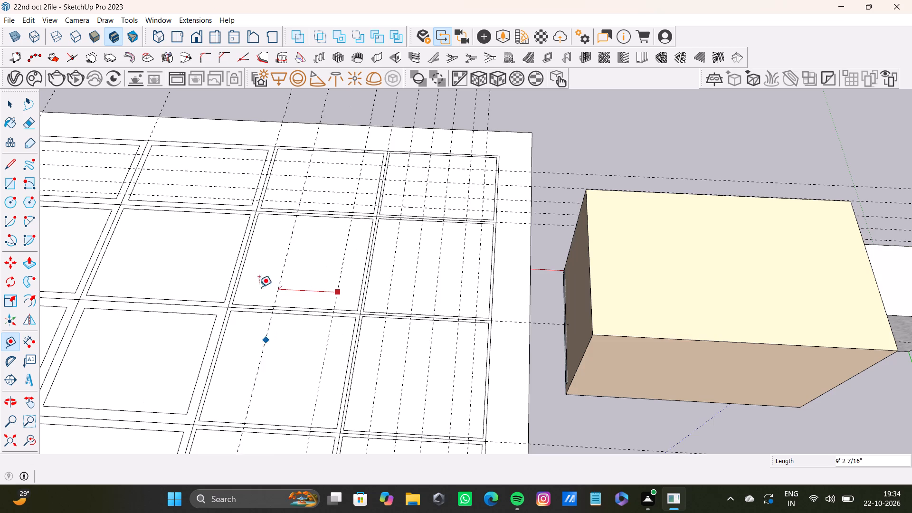
pyautogui.click(315, 298)
pyautogui.click(315, 297)
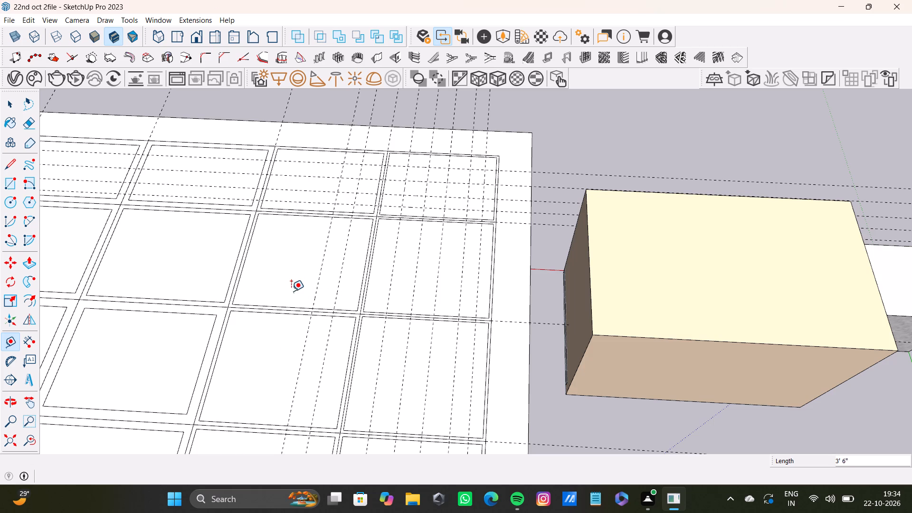
pyautogui.click(288, 297)
pyautogui.click(286, 299)
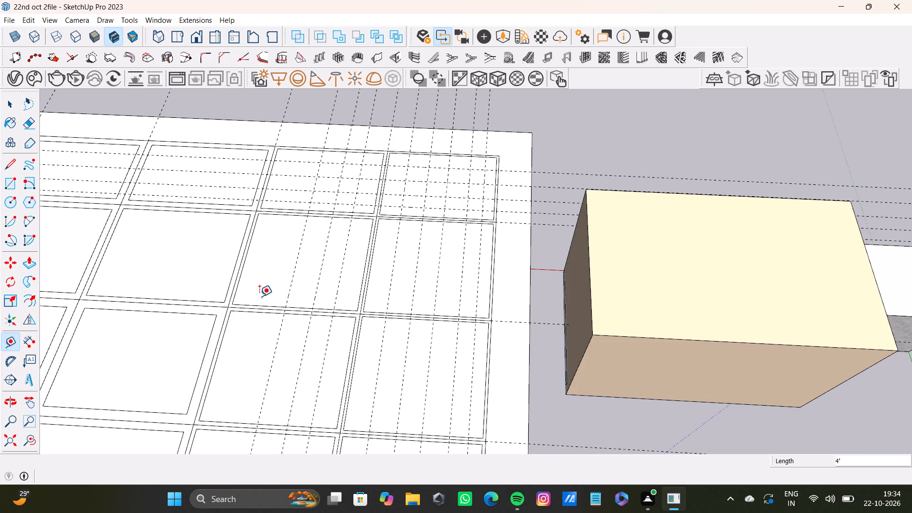
pyautogui.doubleClick(265, 294)
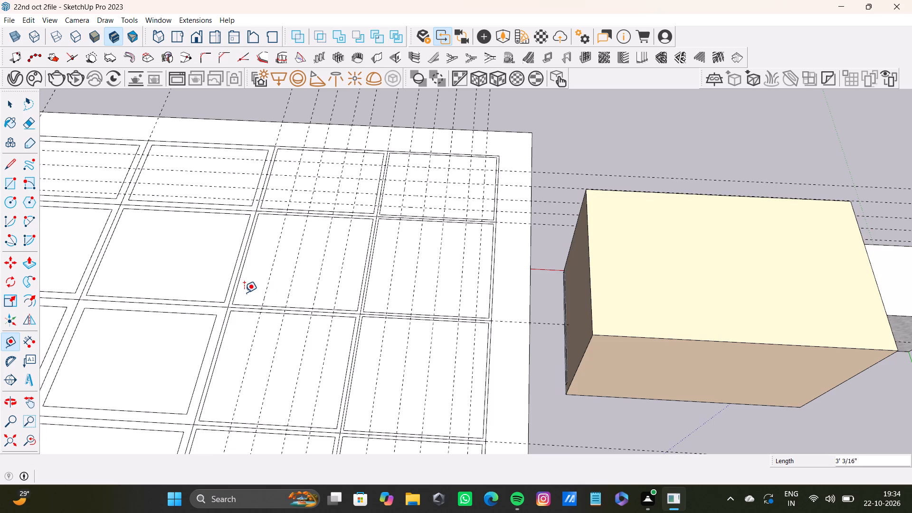
pyautogui.click(244, 293)
# Place six guide lines across the far row's third cell, the third to fifth spaced about 2' 10", 2' 11" and 3' 10".
pyautogui.click(242, 292)
pyautogui.doubleClick(210, 285)
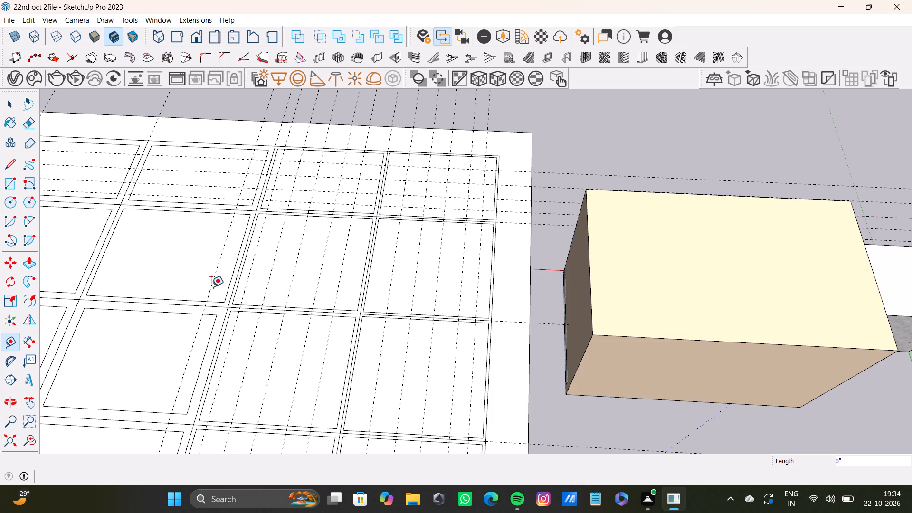
pyautogui.doubleClick(187, 282)
pyautogui.doubleClick(168, 280)
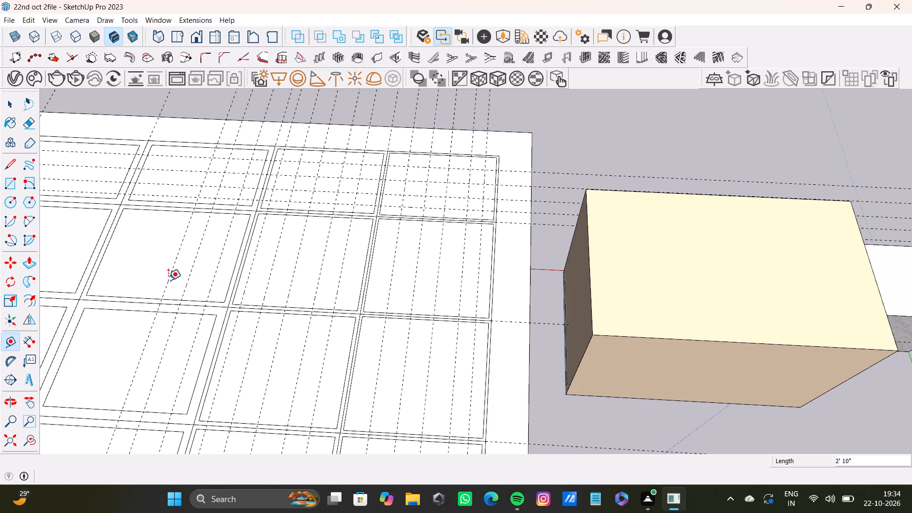
pyautogui.click(149, 274)
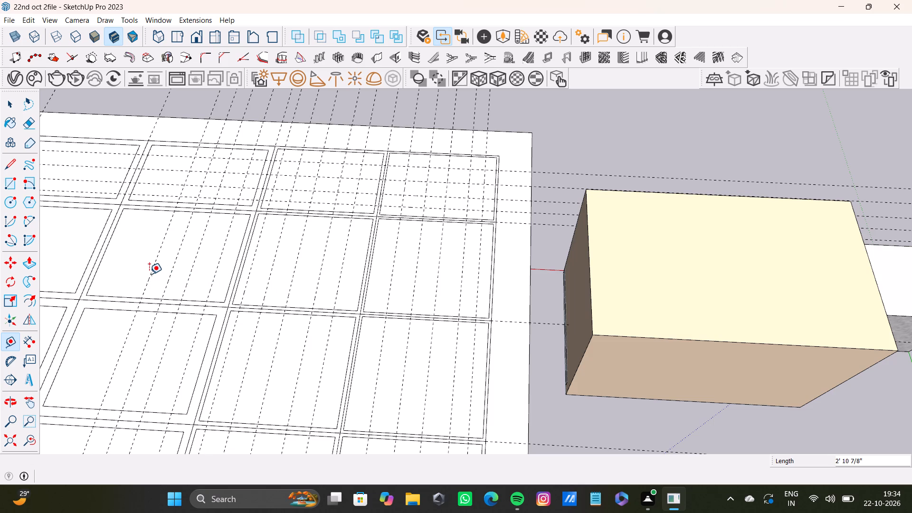
pyautogui.click(149, 274)
pyautogui.doubleClick(125, 272)
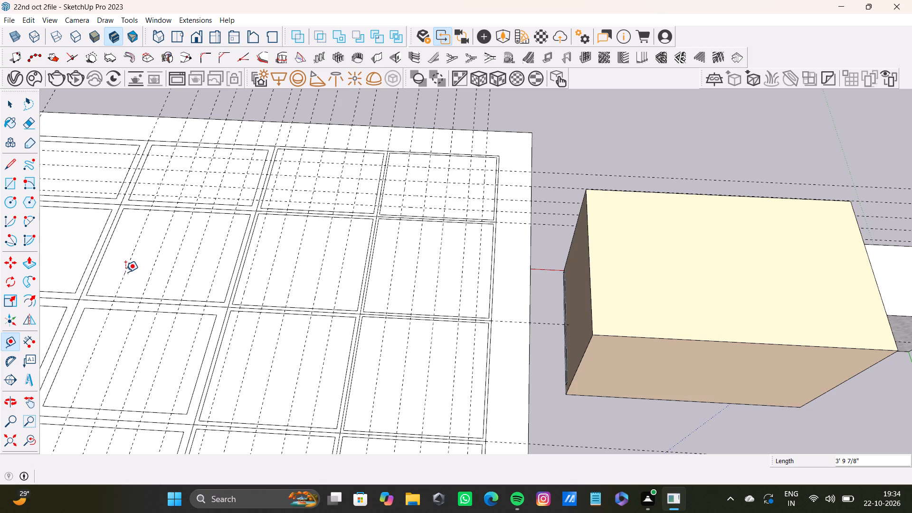
pyautogui.click(104, 269)
# Place five guide lines across the far row's fourth cell, working inward from its near side edge, the fourth about 3' 1" from the third.
pyautogui.scroll(-6, 136, 281)
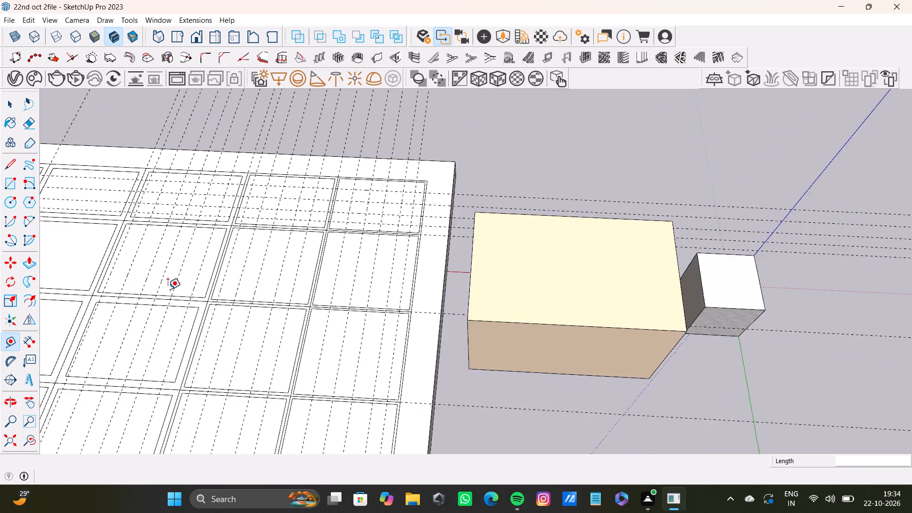
pyautogui.scroll(-5, 168, 289)
pyautogui.keyDown('shift'); pyautogui.moveTo(182, 294); pyautogui.dragTo(371, 305, button='middle'); pyautogui.keyUp('shift')
pyautogui.scroll(10, 324, 303)
pyautogui.click(317, 291)
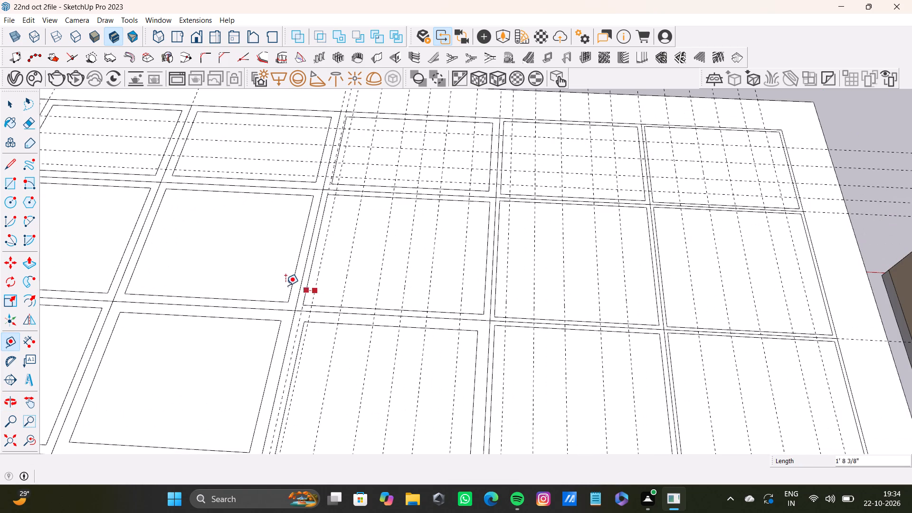
pyautogui.doubleClick(276, 282)
pyautogui.doubleClick(250, 282)
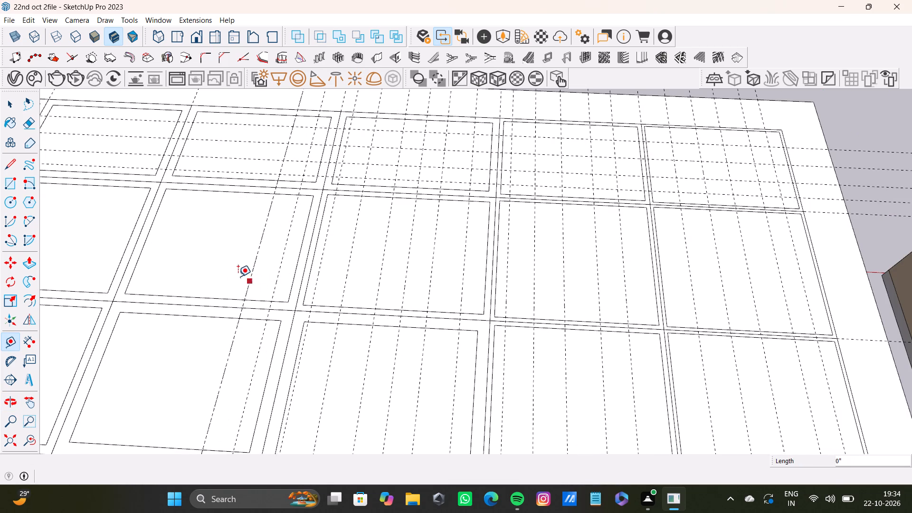
pyautogui.doubleClick(226, 273)
pyautogui.doubleClick(199, 270)
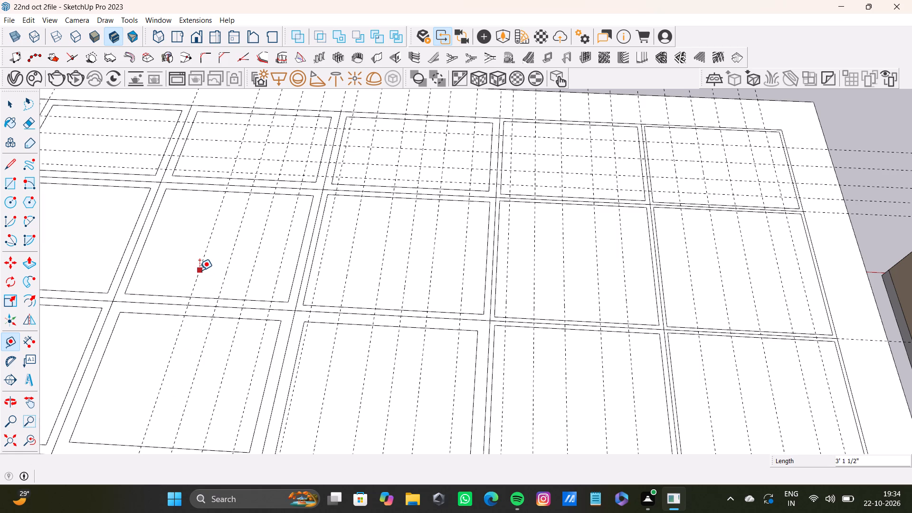
pyautogui.doubleClick(178, 255)
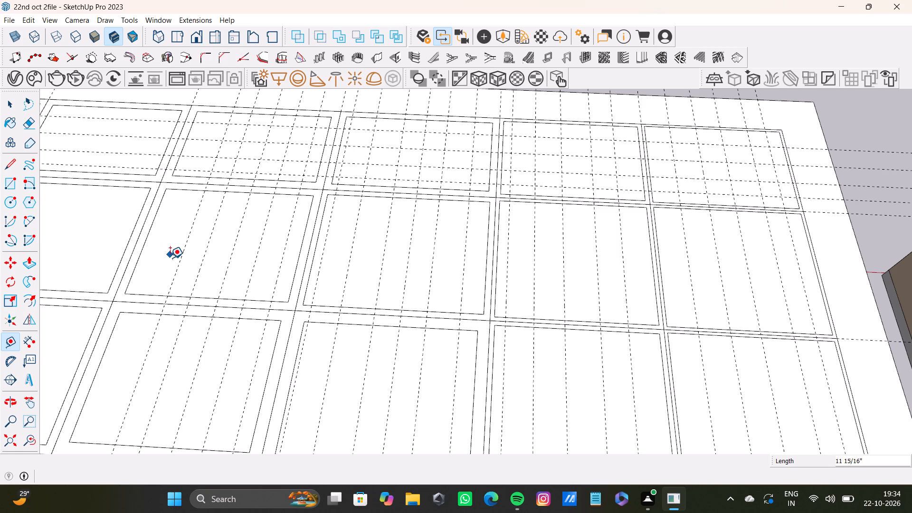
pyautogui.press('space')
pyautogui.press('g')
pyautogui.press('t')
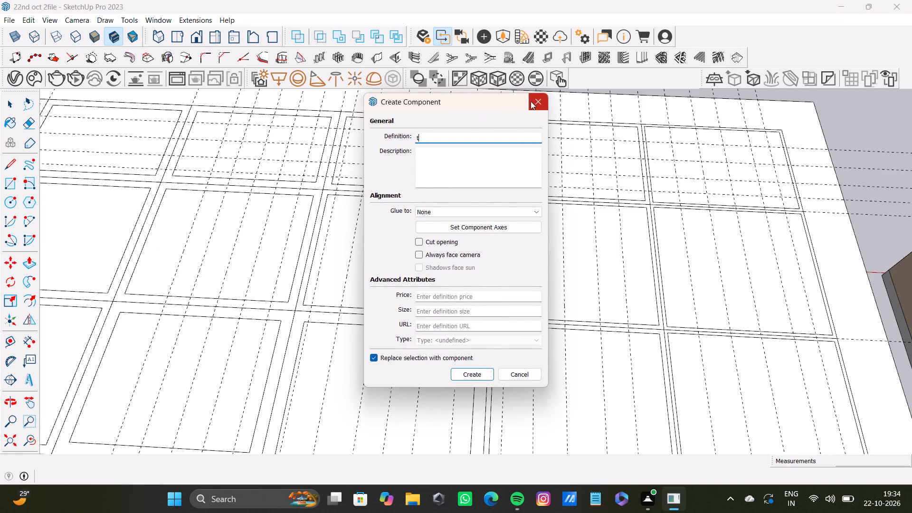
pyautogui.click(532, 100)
# Complete the fourth cell's guide lines toward its inner outline's far side edge.
pyautogui.press('t')
pyautogui.click(190, 231)
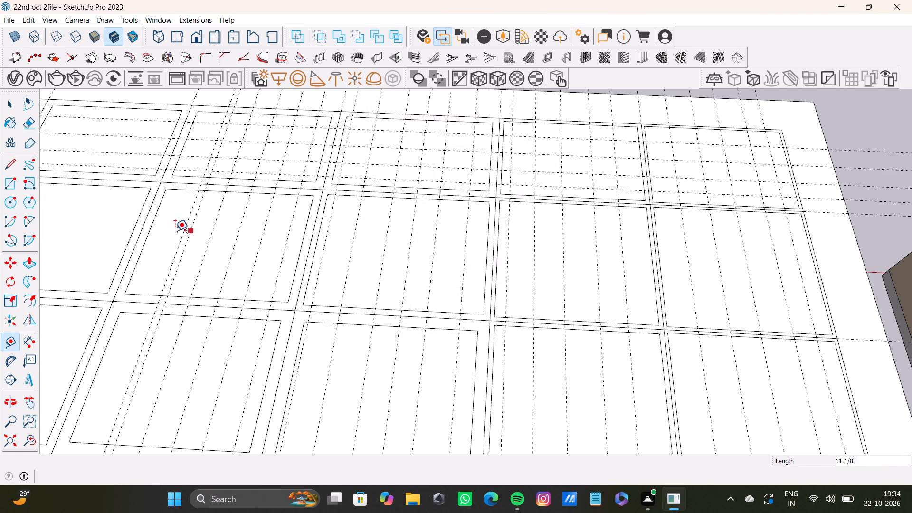
pyautogui.click(167, 230)
# Place six guide lines across the far row's fifth cell, ending on its inner outline's far side edge, the last about 3' 8" beyond the fifth.
pyautogui.scroll(-7, 170, 244)
pyautogui.keyDown('shift'); pyautogui.moveTo(209, 254); pyautogui.dragTo(447, 254, button='middle'); pyautogui.keyUp('shift')
pyautogui.scroll(6, 427, 251)
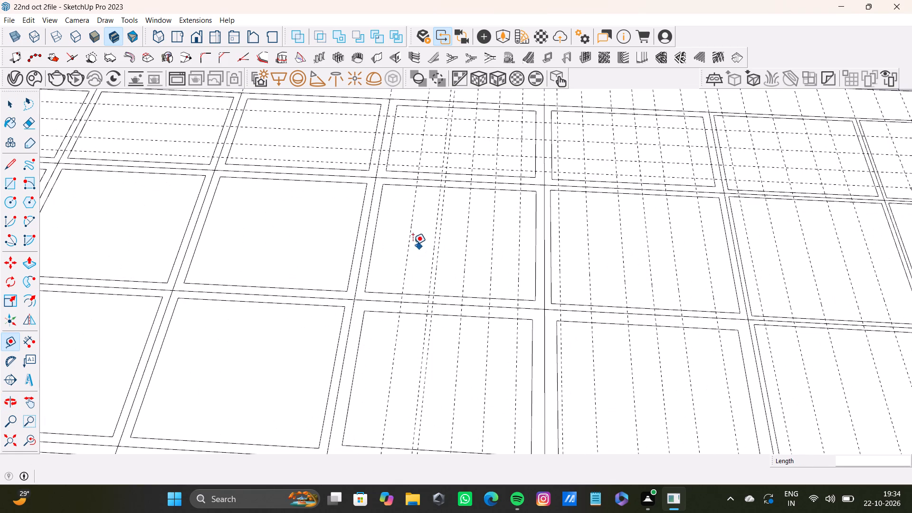
pyautogui.click(409, 245)
pyautogui.doubleClick(346, 231)
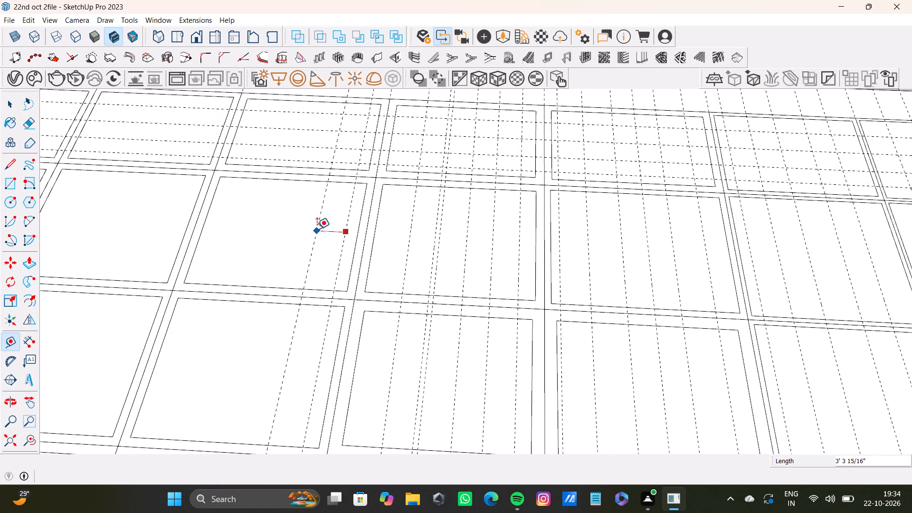
pyautogui.click(317, 229)
pyautogui.click(316, 233)
pyautogui.click(285, 234)
pyautogui.click(285, 237)
pyautogui.doubleClick(260, 233)
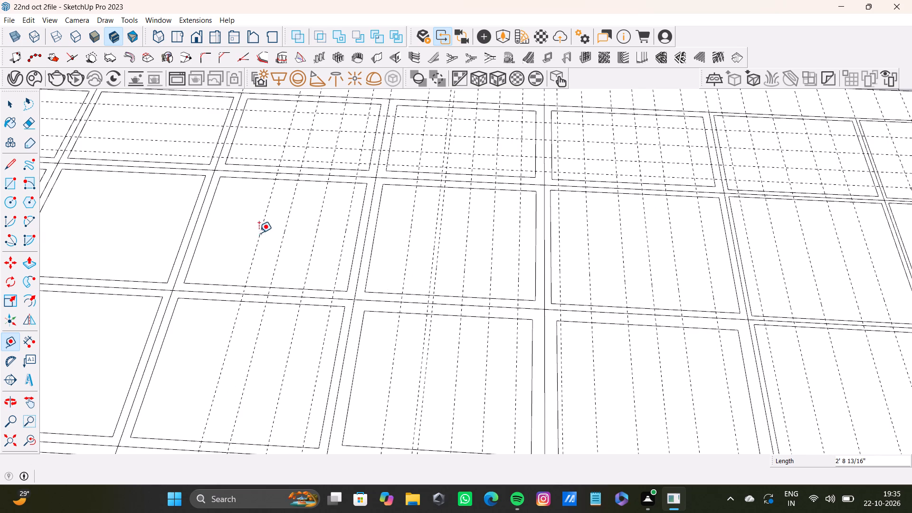
pyautogui.click(233, 230)
pyautogui.moveTo(233, 230); pyautogui.dragTo(220, 230)
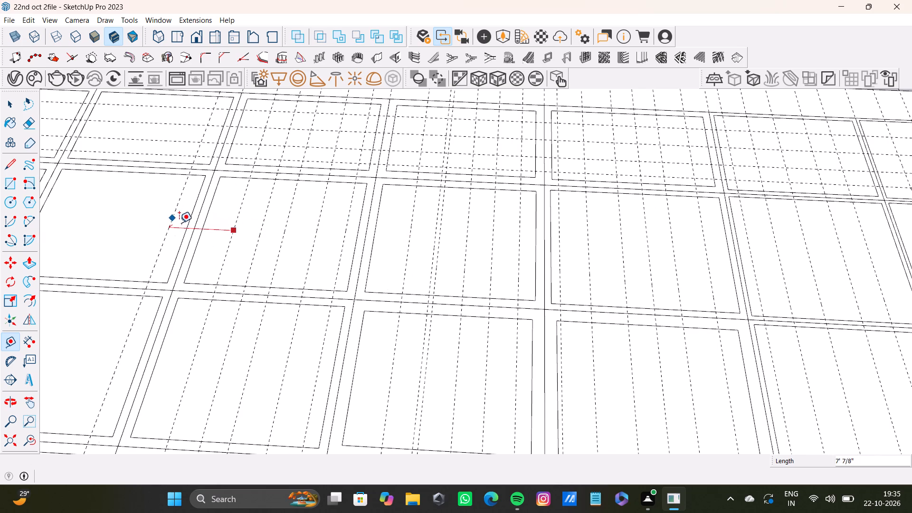
pyautogui.doubleClick(201, 232)
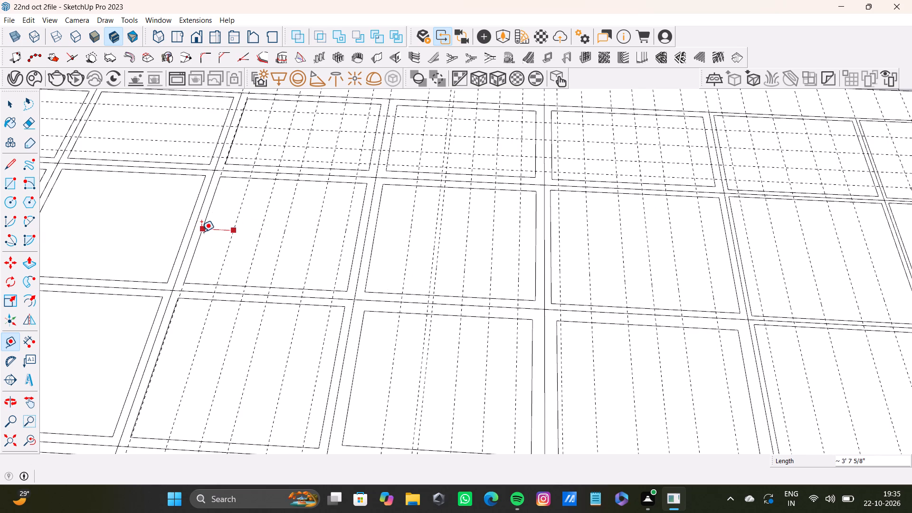
# Place five guide lines across the far row's sixth cell, the second about 3' 6" and the fourth about 3' 3" from the one before.
pyautogui.doubleClick(164, 216)
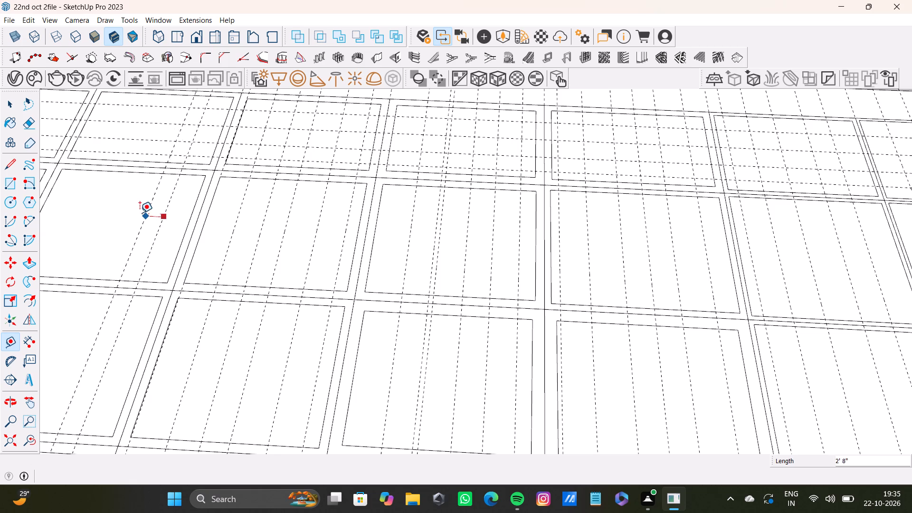
pyautogui.keyDown('shift'); pyautogui.moveTo(139, 213); pyautogui.dragTo(262, 234, button='middle'); pyautogui.keyUp('shift')
pyautogui.click(253, 246)
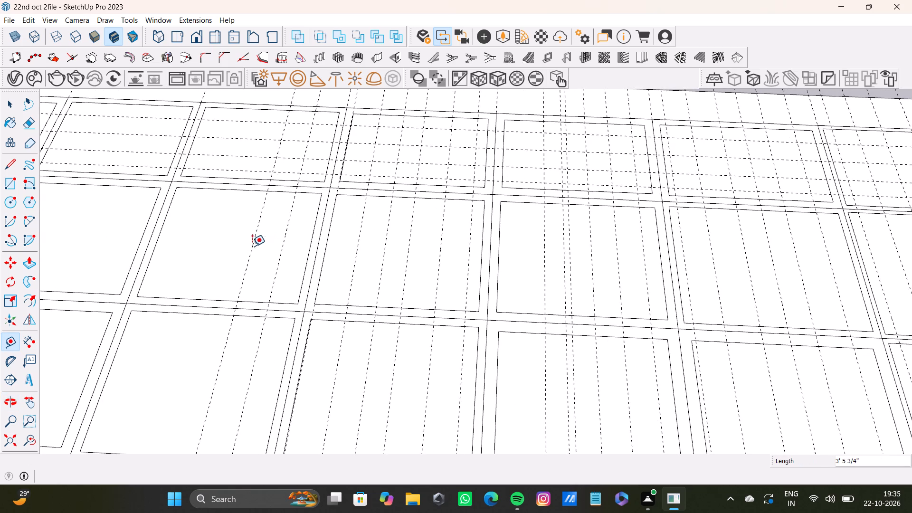
pyautogui.click(252, 248)
pyautogui.doubleClick(221, 249)
pyautogui.doubleClick(192, 245)
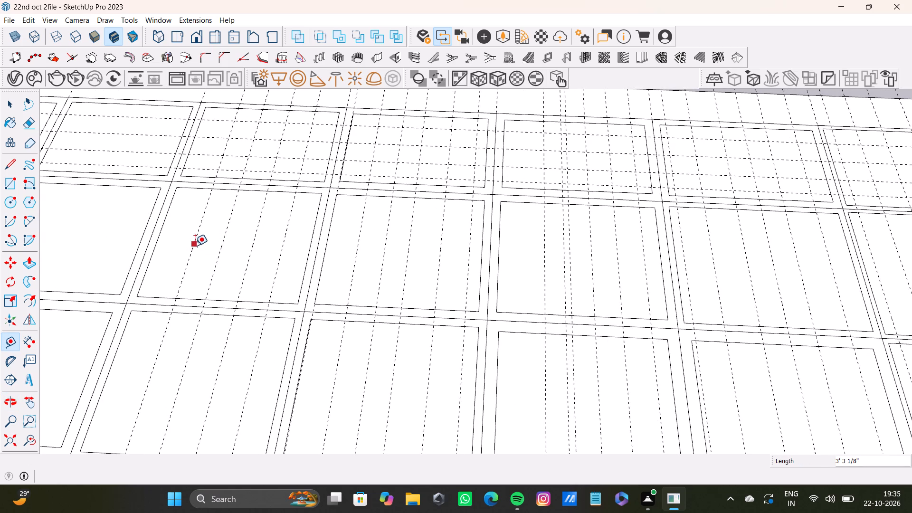
pyautogui.click(172, 246)
# Place four guide lines in the seventh cell, starting about 3' 10" on at its near inner edge, the last two about 2' 5" and 3' 5" apart.
pyautogui.keyDown('shift'); pyautogui.moveTo(176, 239); pyautogui.dragTo(259, 239, button='middle'); pyautogui.keyUp('shift')
pyautogui.scroll(2, 256, 247)
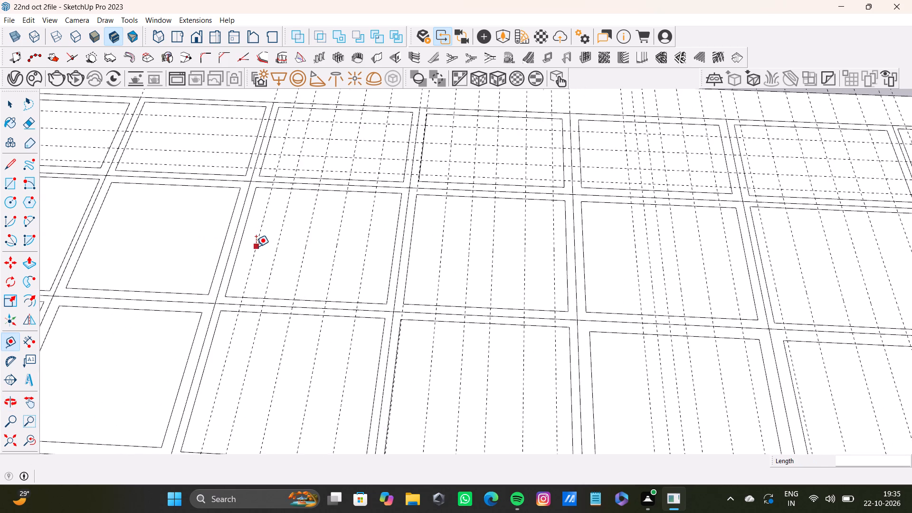
pyautogui.click(256, 247)
pyautogui.doubleClick(212, 253)
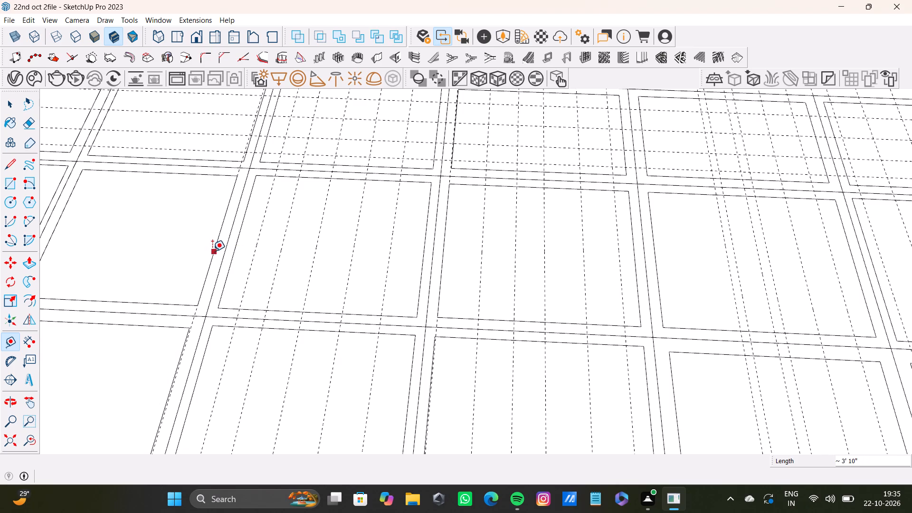
pyautogui.doubleClick(184, 241)
pyautogui.click(159, 237)
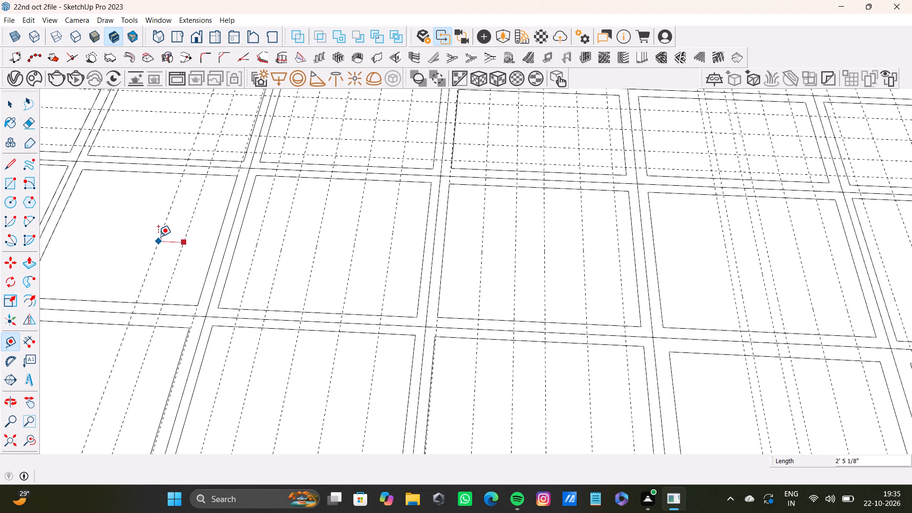
pyautogui.keyDown('shift'); pyautogui.moveTo(159, 237); pyautogui.dragTo(299, 262, button='middle'); pyautogui.keyUp('shift')
pyautogui.keyDown('shift'); pyautogui.scroll(1, 299, 262); pyautogui.keyUp('shift')
pyautogui.click(294, 275)
pyautogui.click(258, 270)
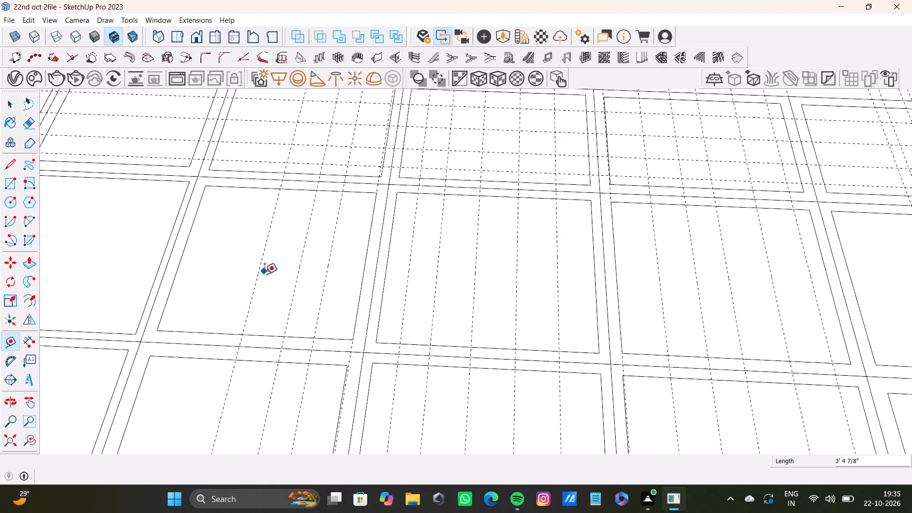
pyautogui.click(264, 275)
pyautogui.press('space')
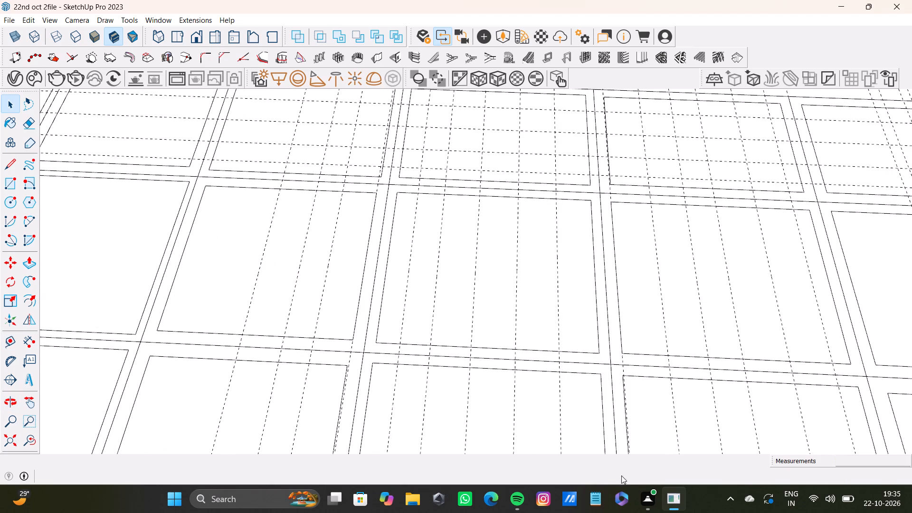
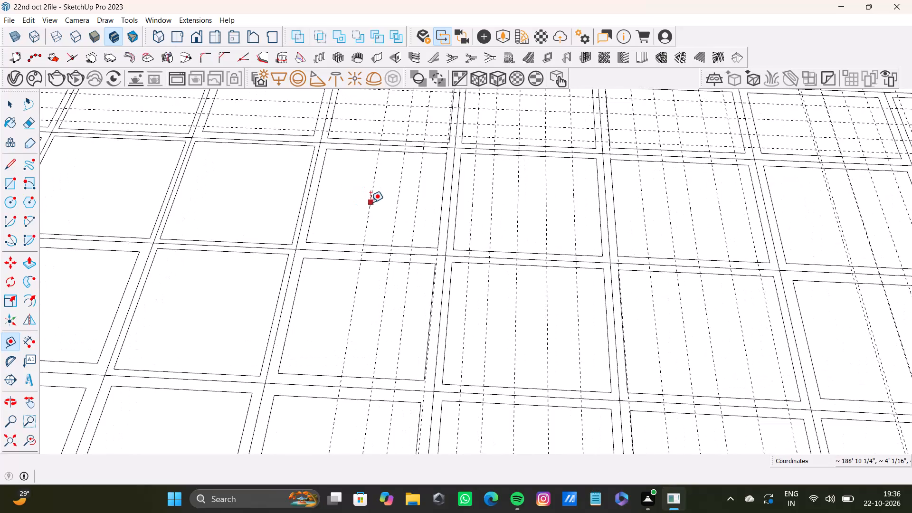
# Complete the seventh cell's guide lines with two more toward its far side, the first about 3' beyond the previous one.
pyautogui.click(370, 202)
pyautogui.click(347, 195)
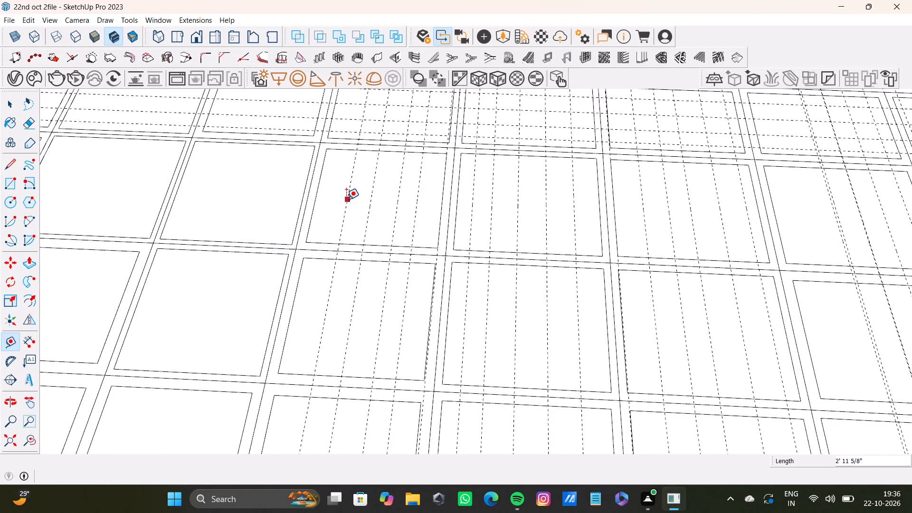
pyautogui.click(344, 199)
pyautogui.doubleClick(325, 191)
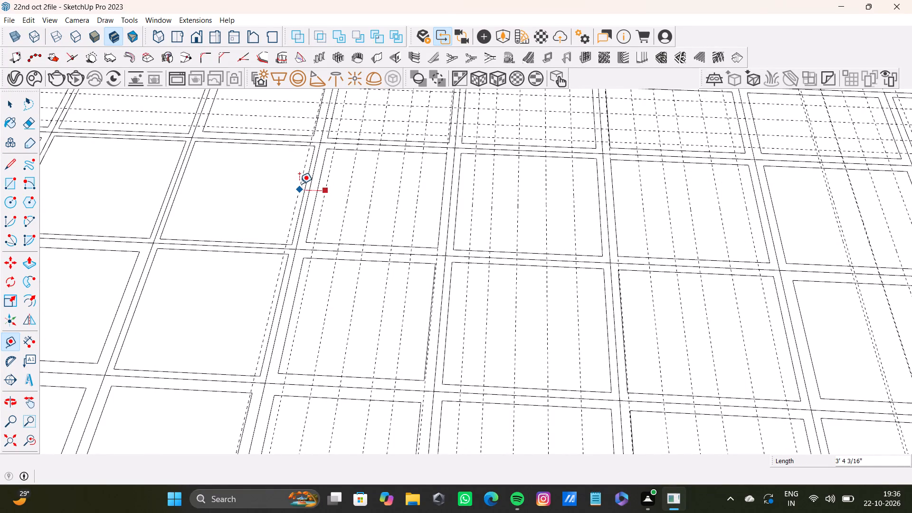
# Place six guide lines across the eighth cell from its near inner edge, the second about 2' 11", fourth 3' 3" and last 2' 10" on.
pyautogui.click(303, 186)
pyautogui.moveTo(303, 188); pyautogui.dragTo(294, 187)
pyautogui.doubleClick(284, 183)
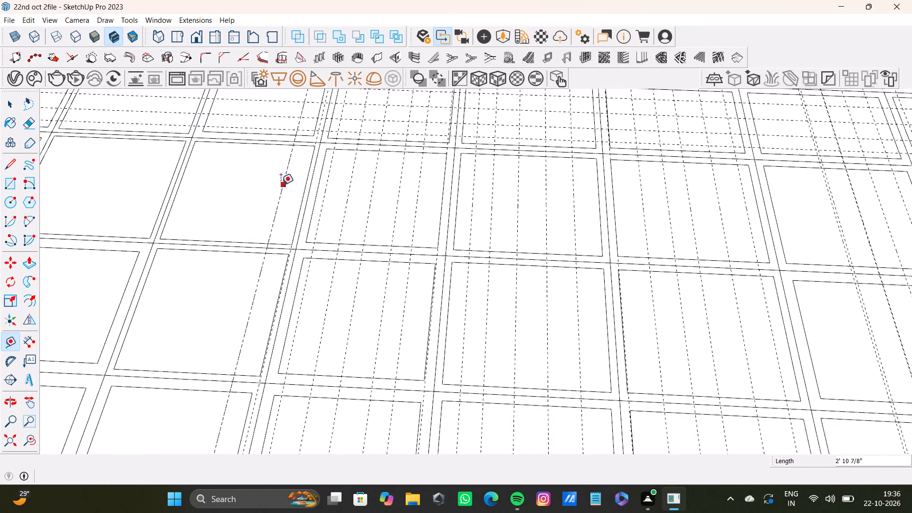
pyautogui.doubleClick(260, 176)
pyautogui.doubleClick(236, 173)
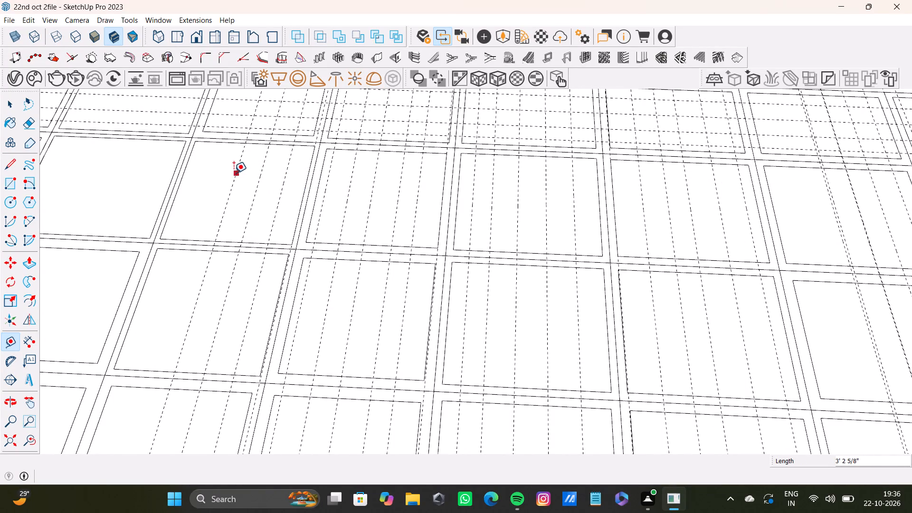
pyautogui.click(206, 169)
pyautogui.click(204, 172)
pyautogui.click(186, 171)
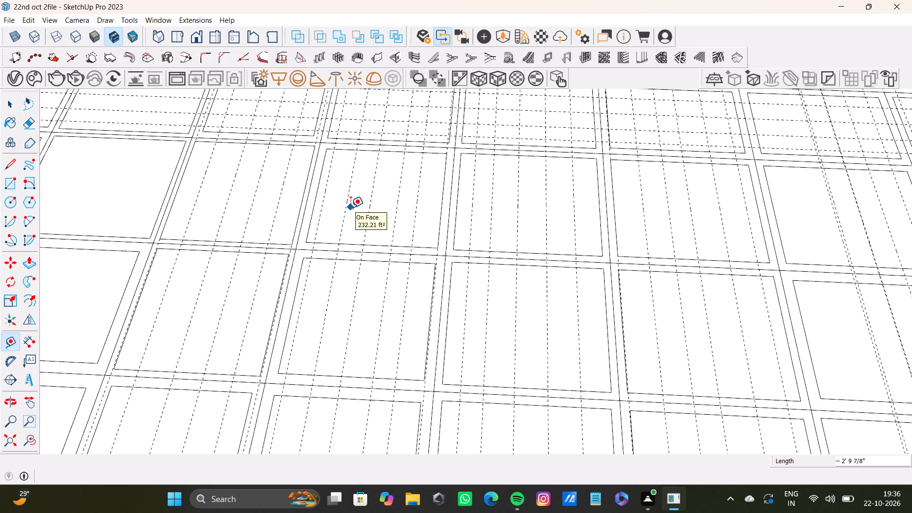
# Place five guide lines from the eighth cell's far edge across the ninth cell, the second about 3' 3" and fourth about 3' 9" on.
pyautogui.scroll(-10, 84, 201)
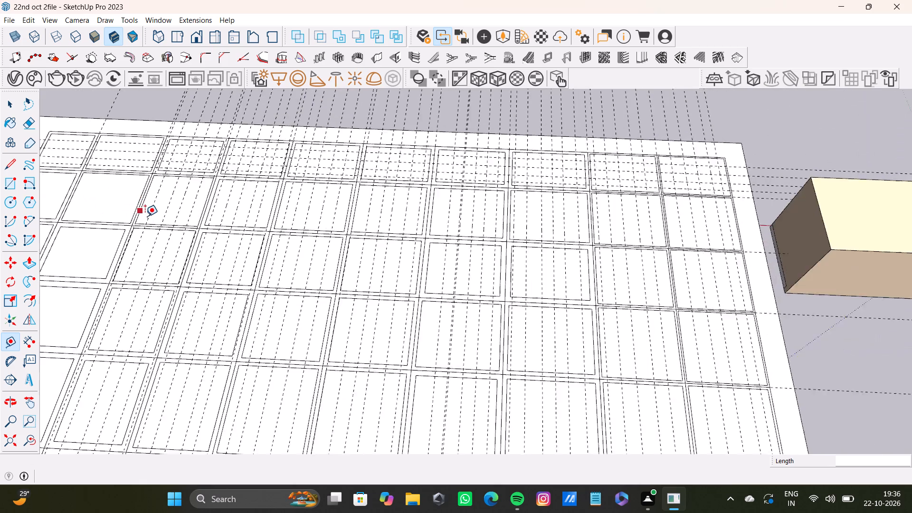
pyautogui.scroll(-1, 145, 216)
pyautogui.moveTo(145, 216); pyautogui.dragTo(284, 242, button='middle')
pyautogui.scroll(7, 284, 237)
pyautogui.click(294, 233)
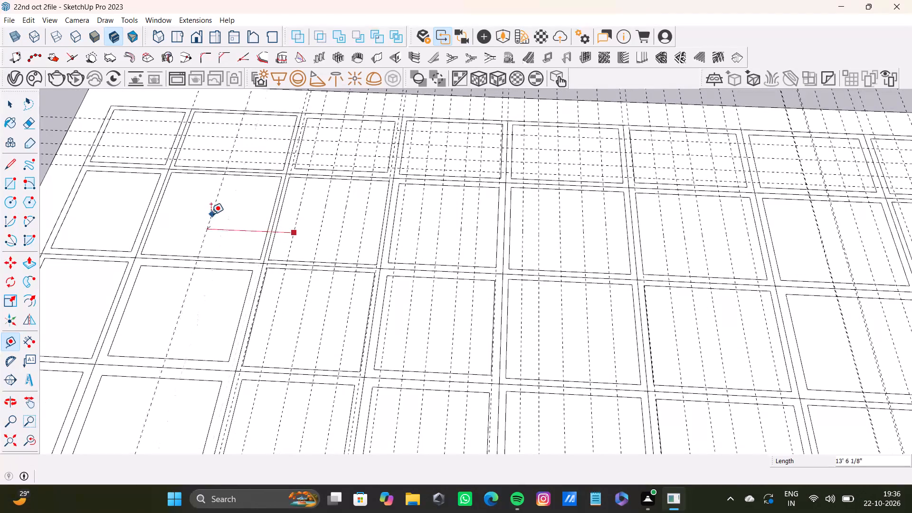
pyautogui.doubleClick(275, 237)
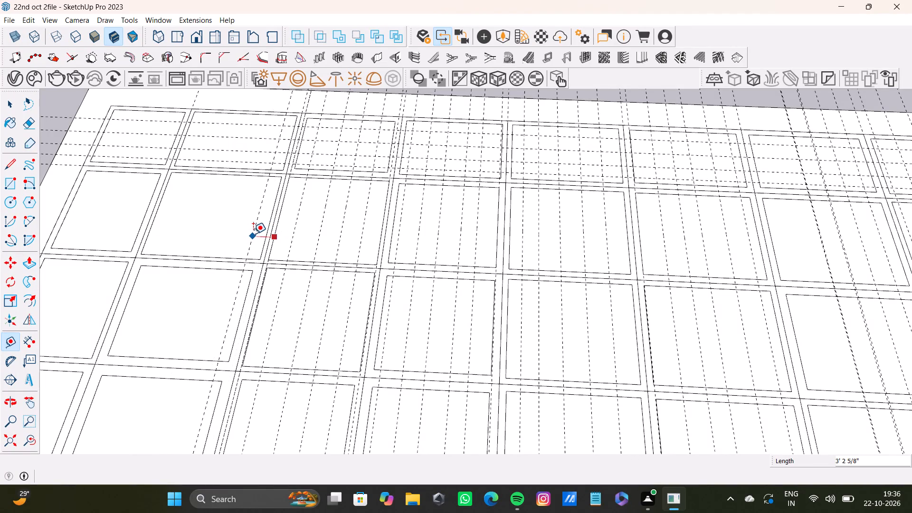
pyautogui.click(253, 234)
pyautogui.click(251, 237)
pyautogui.doubleClick(228, 234)
pyautogui.doubleClick(203, 235)
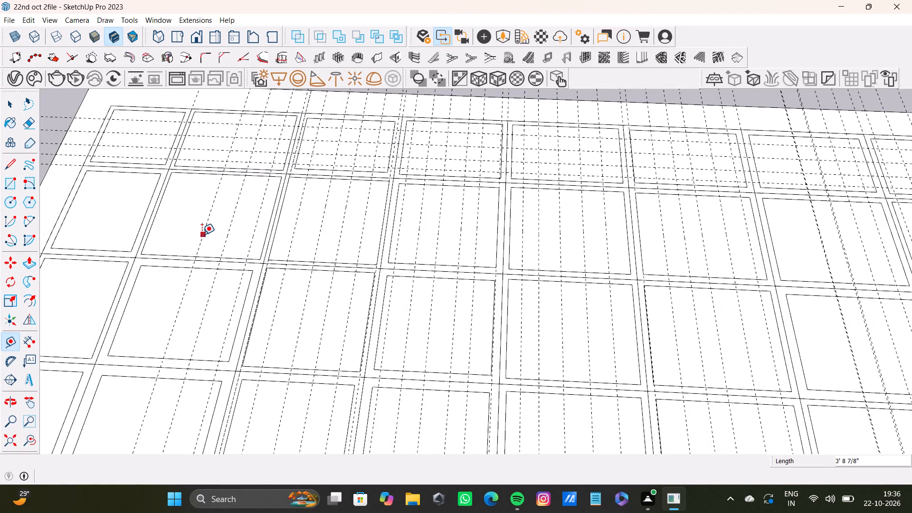
pyautogui.click(181, 236)
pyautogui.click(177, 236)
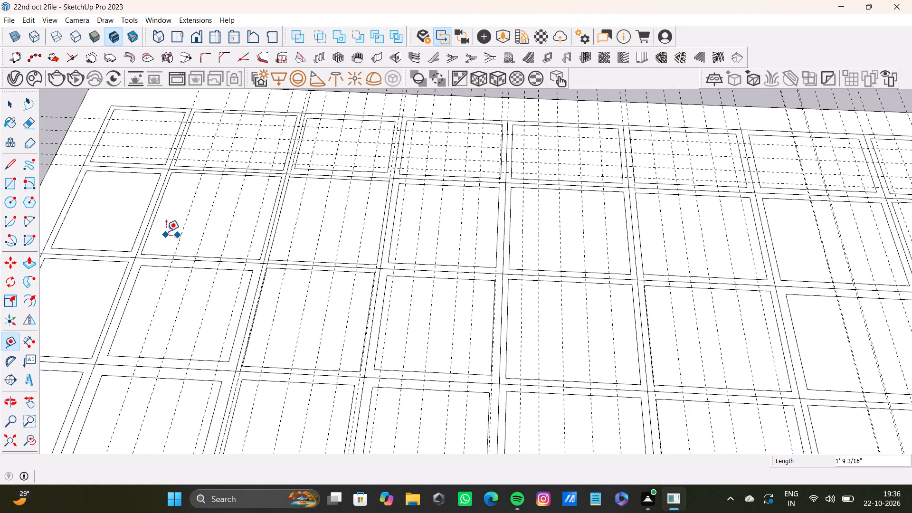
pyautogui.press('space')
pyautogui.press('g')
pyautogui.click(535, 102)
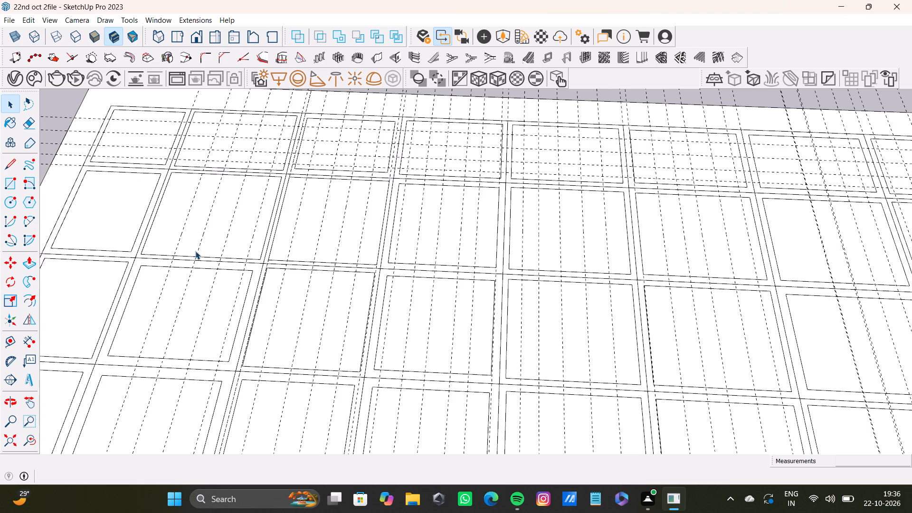
# Complete the ninth cell with two guide lines, about 3' 2" and 1' 10" on, ending near its inner outline's far side edge.
pyautogui.press('t')
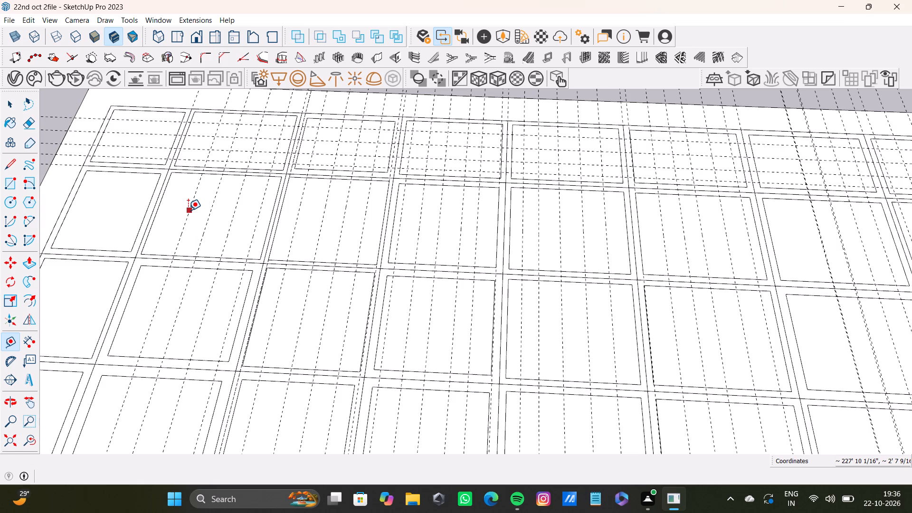
pyautogui.click(188, 210)
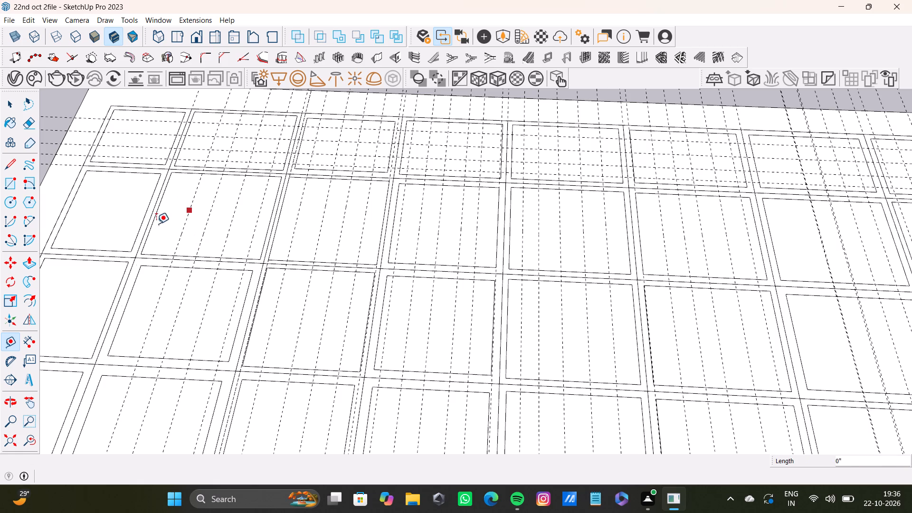
pyautogui.scroll(1, 168, 240)
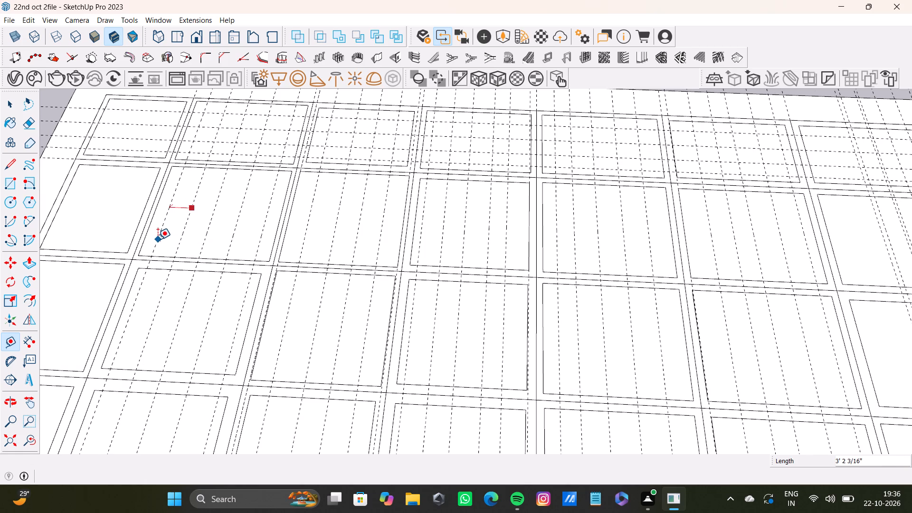
pyautogui.click(158, 239)
pyautogui.click(160, 239)
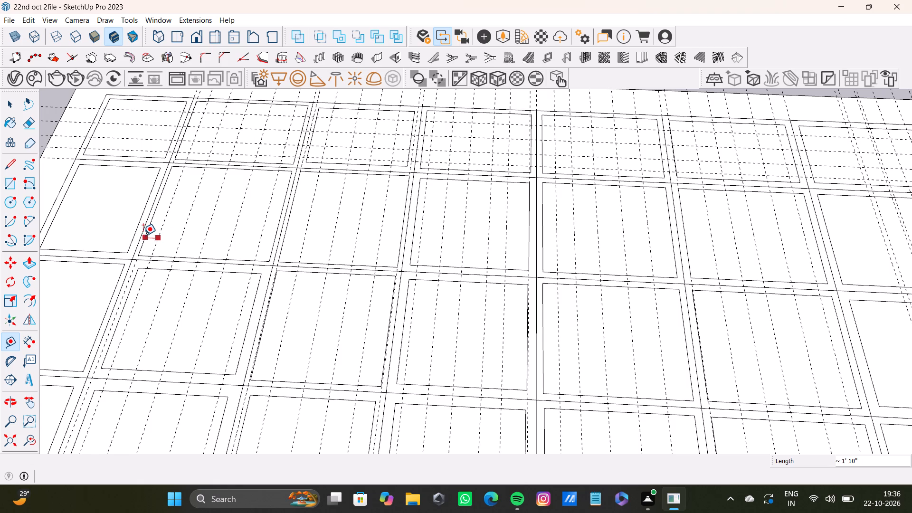
pyautogui.click(143, 235)
# Place three guide lines in the tenth cell, starting at its near inner edge, the third about 2' 4" beyond the second.
pyautogui.click(143, 235)
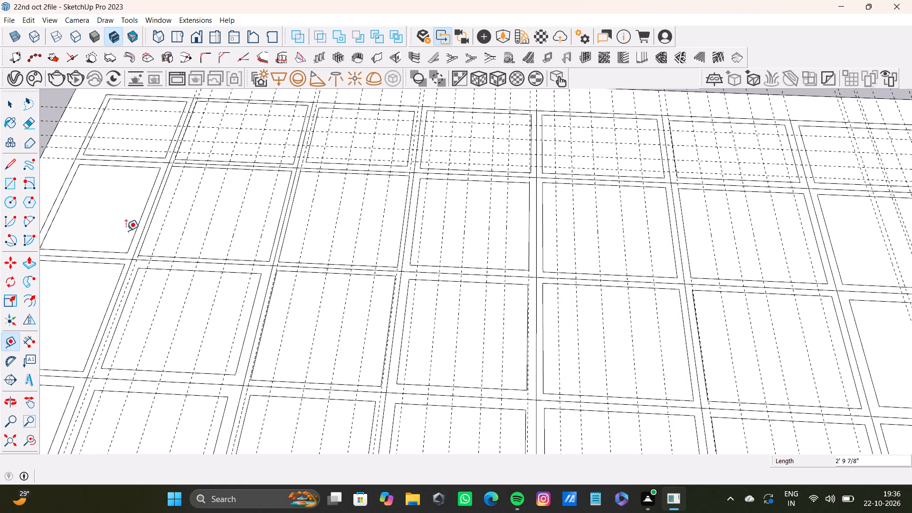
pyautogui.click(131, 233)
pyautogui.click(131, 233)
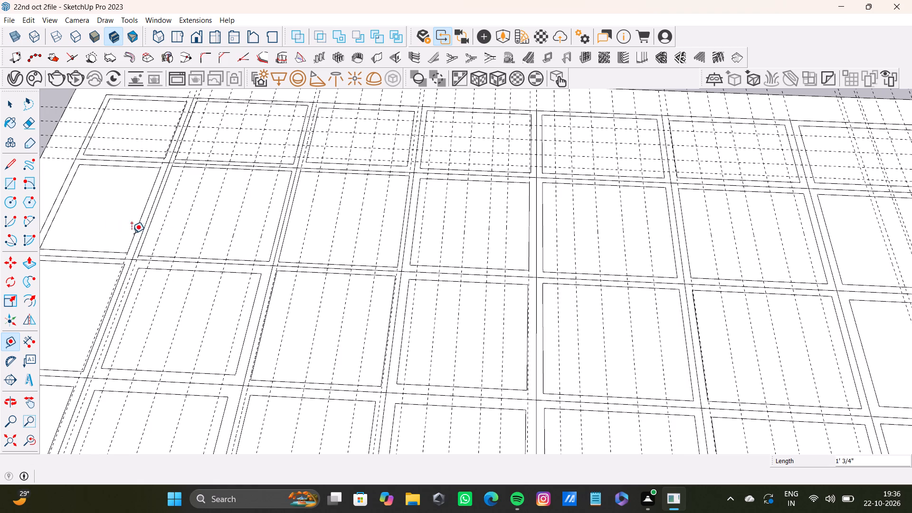
pyautogui.scroll(3, 133, 235)
pyautogui.click(110, 232)
pyautogui.click(111, 234)
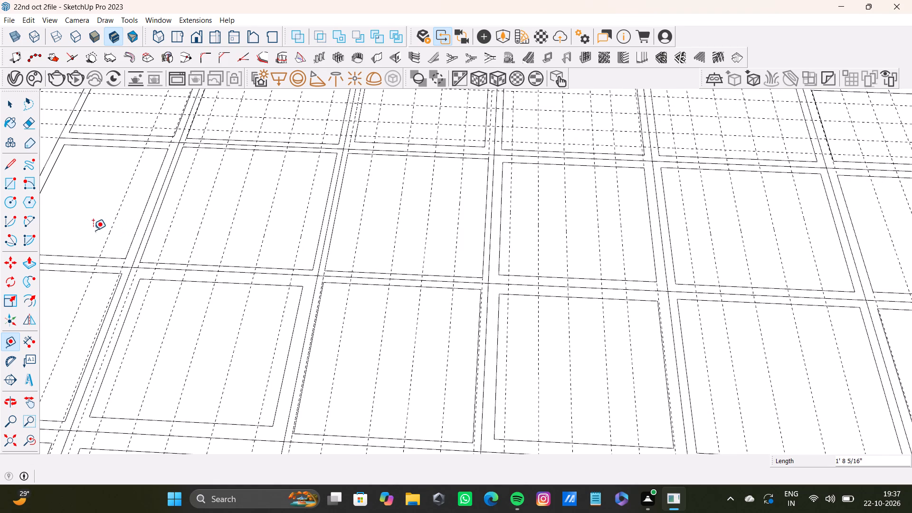
pyautogui.click(88, 229)
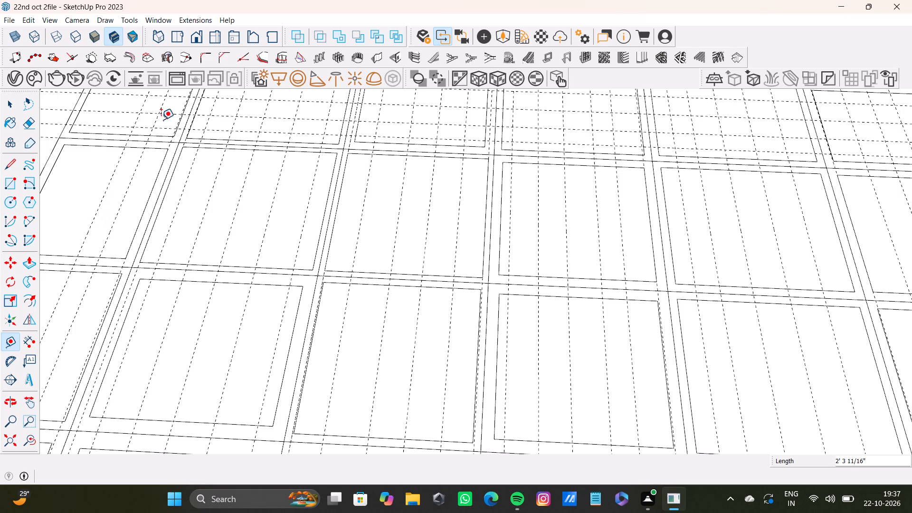
# Place the tenth cell's fourth guide line about 2' 4" beyond the third.
pyautogui.scroll(-8, 226, 239)
pyautogui.keyDown('shift'); pyautogui.moveTo(226, 238); pyautogui.dragTo(248, 255, button='middle'); pyautogui.keyUp('shift')
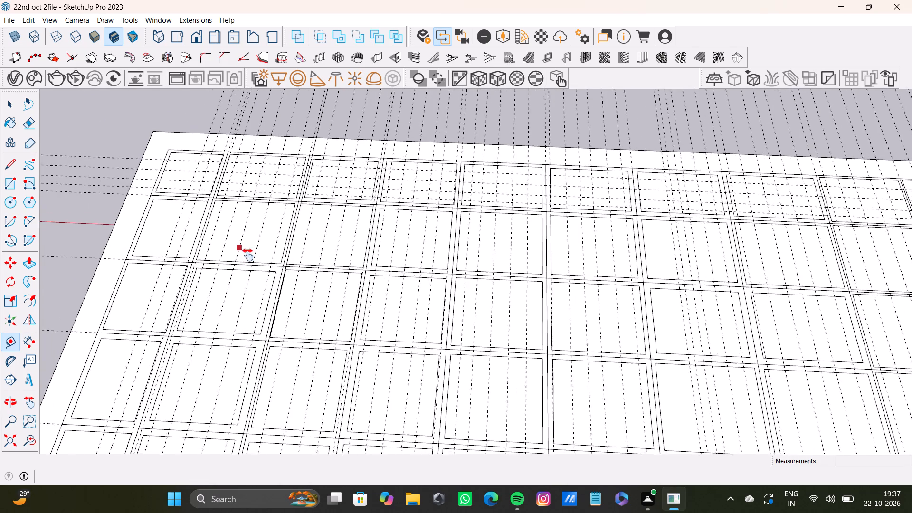
pyautogui.keyDown('shift'); pyautogui.moveTo(248, 255); pyautogui.dragTo(247, 256, button='middle'); pyautogui.keyUp('shift')
pyautogui.scroll(7, 194, 250)
pyautogui.click(169, 238)
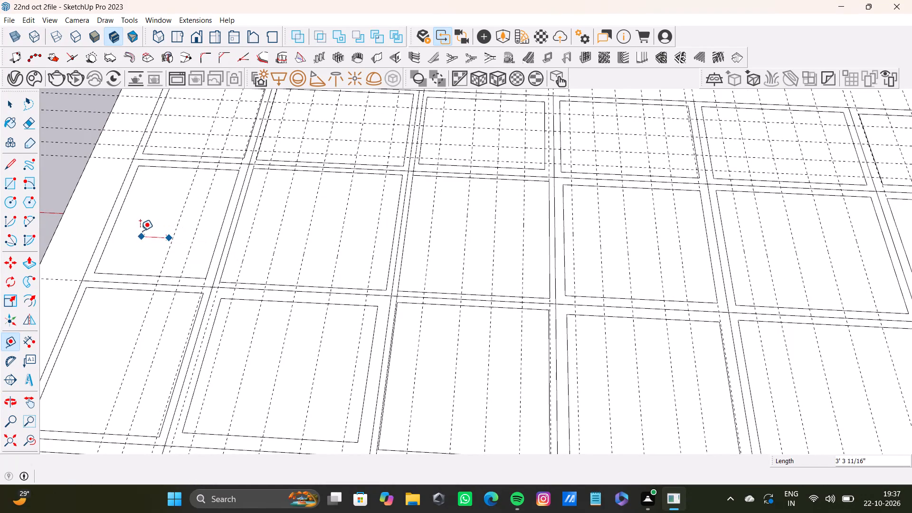
pyautogui.press('space')
pyautogui.press('t')
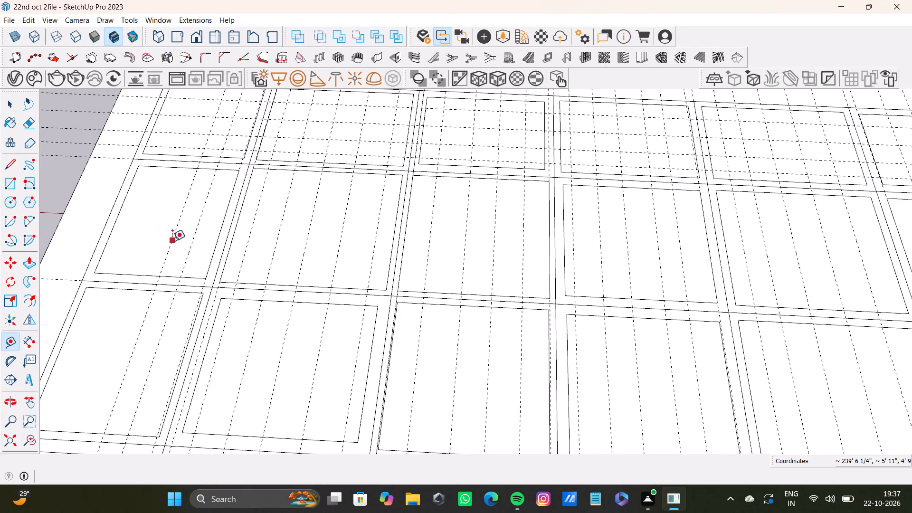
pyautogui.click(172, 240)
pyautogui.doubleClick(152, 241)
pyautogui.press('space')
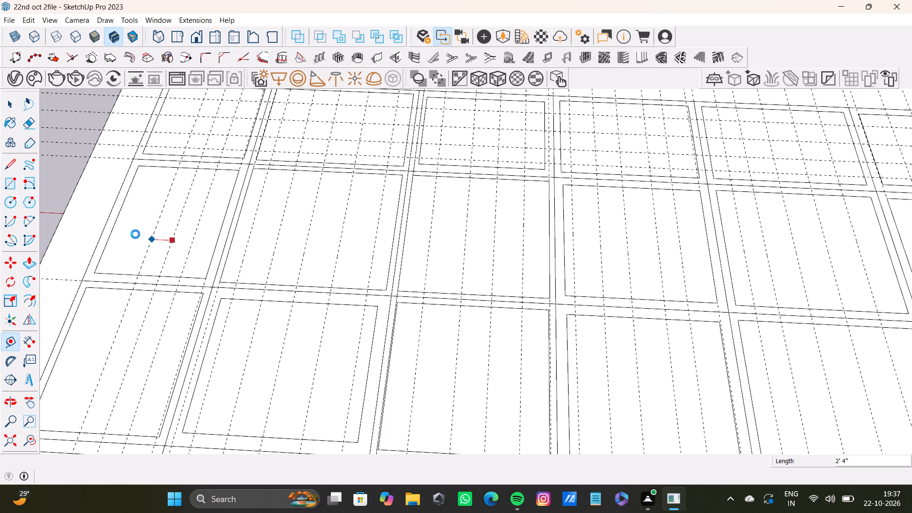
# Complete the tenth cell with two more guide lines, the last about 2' 4" on at its inner outline's far side edge.
pyautogui.scroll(-7, 139, 232)
pyautogui.keyDown('shift'); pyautogui.moveTo(140, 232); pyautogui.dragTo(163, 256, button='middle'); pyautogui.keyUp('shift')
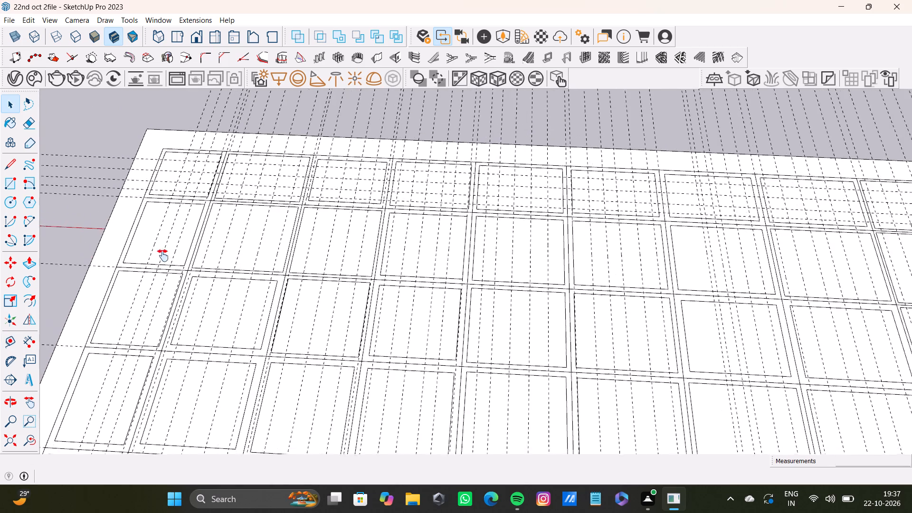
pyautogui.keyDown('shift'); pyautogui.moveTo(163, 256); pyautogui.dragTo(163, 257, button='middle'); pyautogui.keyUp('shift')
pyautogui.press('t')
pyautogui.scroll(6, 163, 257)
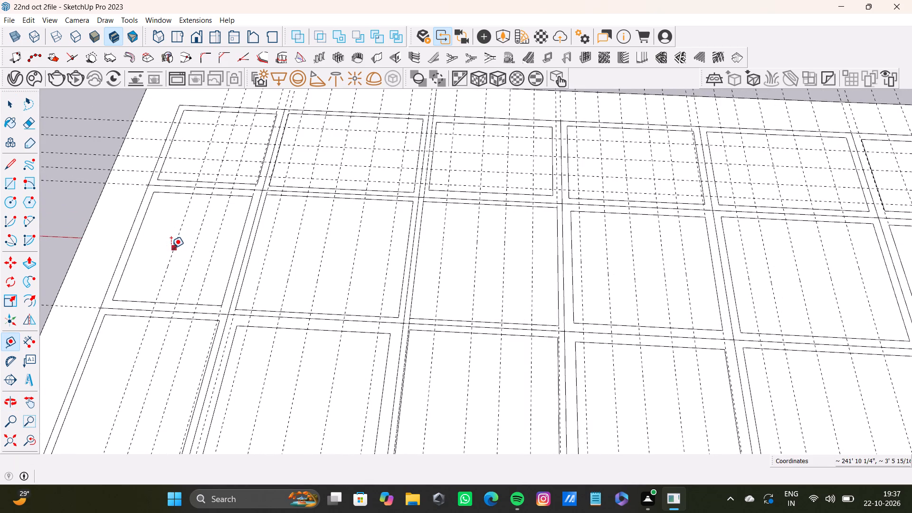
pyautogui.click(173, 249)
pyautogui.doubleClick(152, 247)
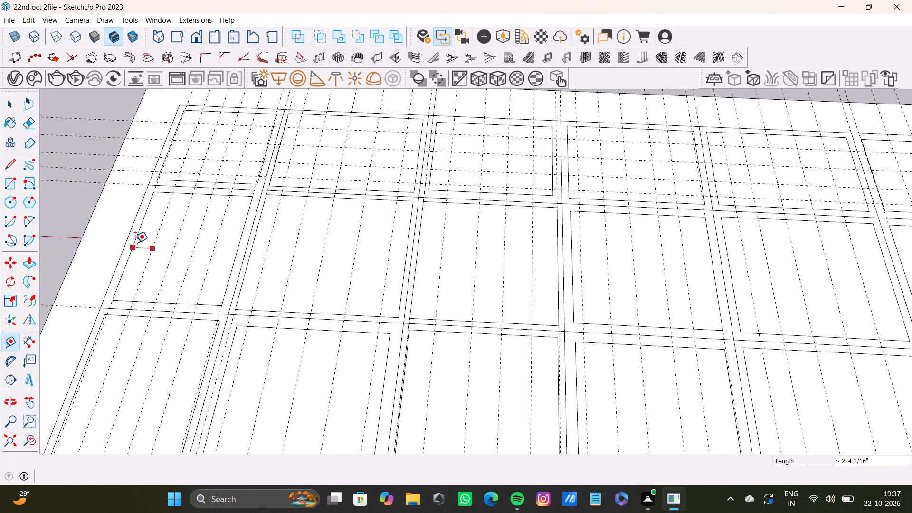
pyautogui.click(135, 243)
# Examine the whole slab's guide-line grid from the opposite side, including the cells beside the beige box.
pyautogui.scroll(-20, 194, 256)
pyautogui.scroll(-4, 194, 256)
pyautogui.moveTo(273, 322); pyautogui.dragTo(296, 285, button='middle')
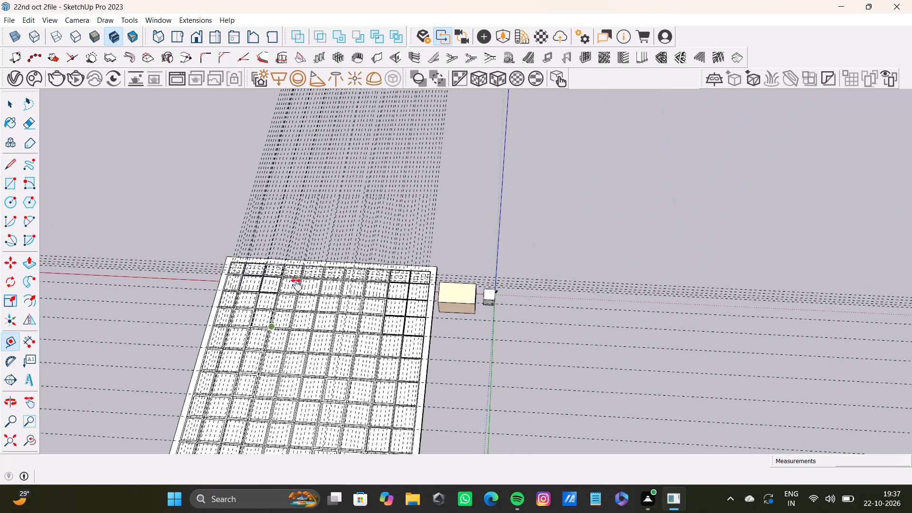
pyautogui.moveTo(296, 285); pyautogui.dragTo(321, 197, button='middle')
pyautogui.scroll(-3, 297, 246)
pyautogui.moveTo(299, 273); pyautogui.dragTo(626, 288, button='middle')
pyautogui.scroll(4, 472, 337)
pyautogui.keyDown('shift'); pyautogui.moveTo(472, 337); pyautogui.dragTo(450, 262, button='middle'); pyautogui.keyUp('shift')
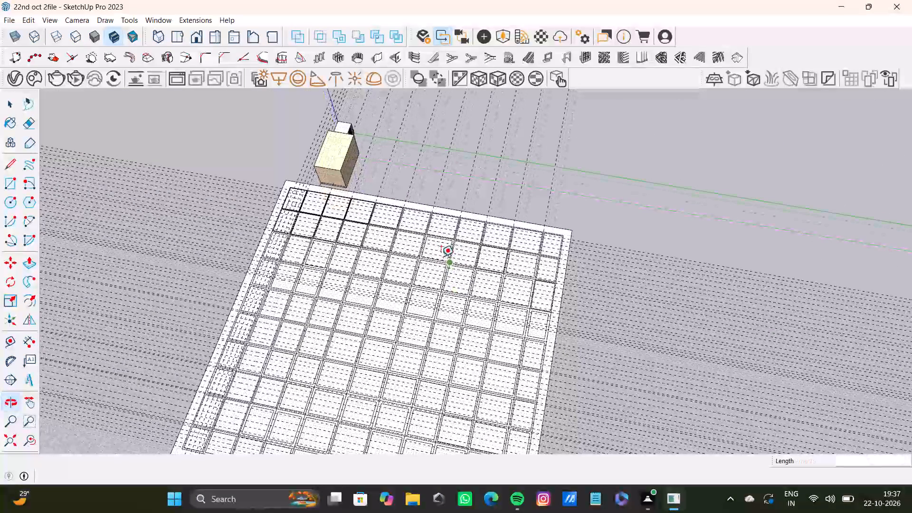
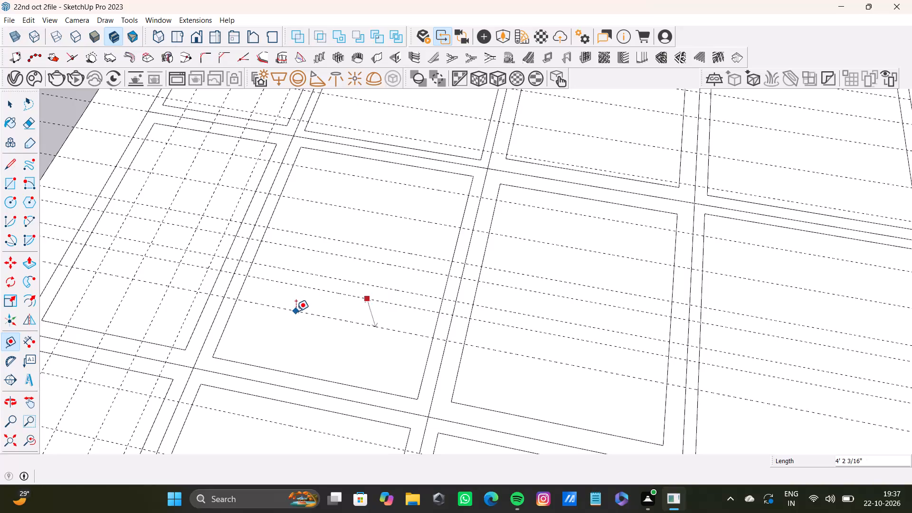
# Place three more lengthwise guide lines in the cell beside the crosswise-divided column, the last about 2' 7" on at its inner outline.
pyautogui.click(296, 311)
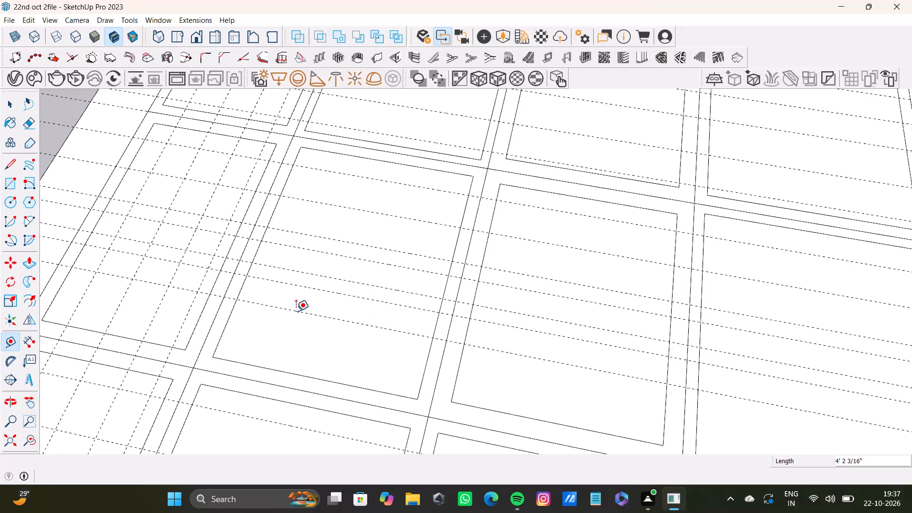
pyautogui.click(303, 311)
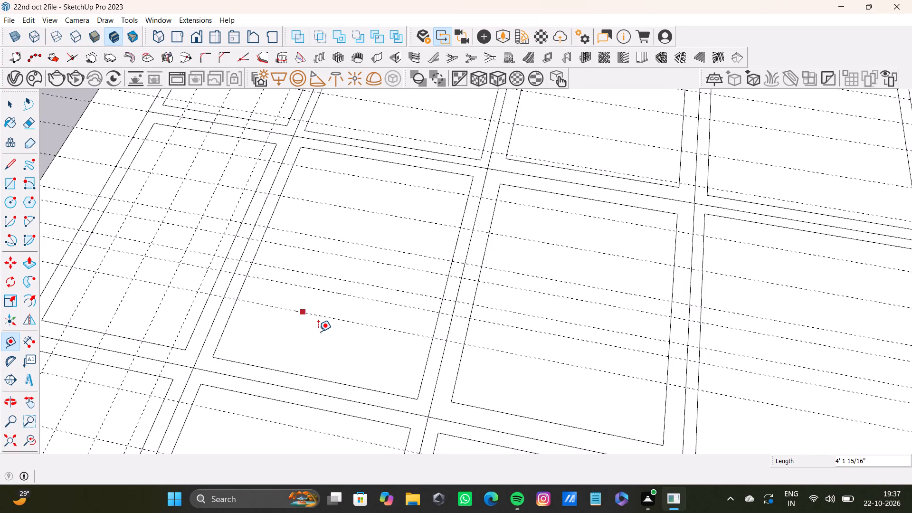
pyautogui.press('t')
pyautogui.click(338, 321)
pyautogui.press('space')
pyautogui.press('t')
pyautogui.click(381, 330)
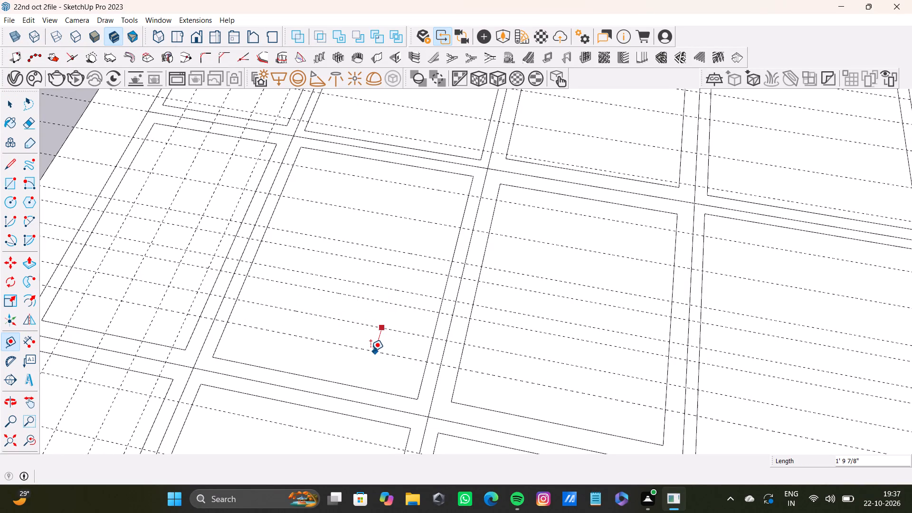
pyautogui.click(370, 351)
pyautogui.click(370, 352)
pyautogui.click(341, 384)
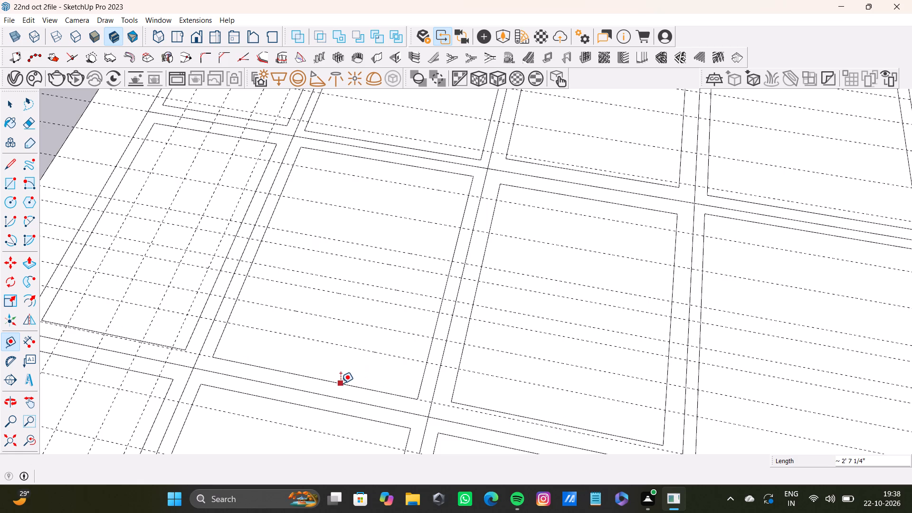
# In the slab's edge row beside the beige box, place five crosswise guide lines in the second cell, about 2' 8" to 2' 11" apart.
pyautogui.scroll(-12, 341, 379)
pyautogui.moveTo(342, 377); pyautogui.dragTo(475, 408, button='middle')
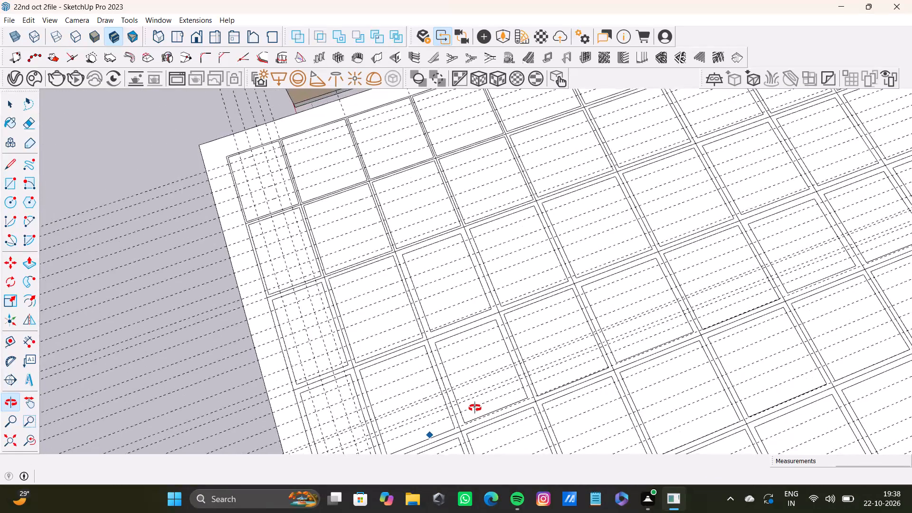
pyautogui.moveTo(475, 408); pyautogui.dragTo(298, 281, button='middle')
pyautogui.keyDown('shift'); pyautogui.scroll(-7, 301, 301); pyautogui.keyUp('shift')
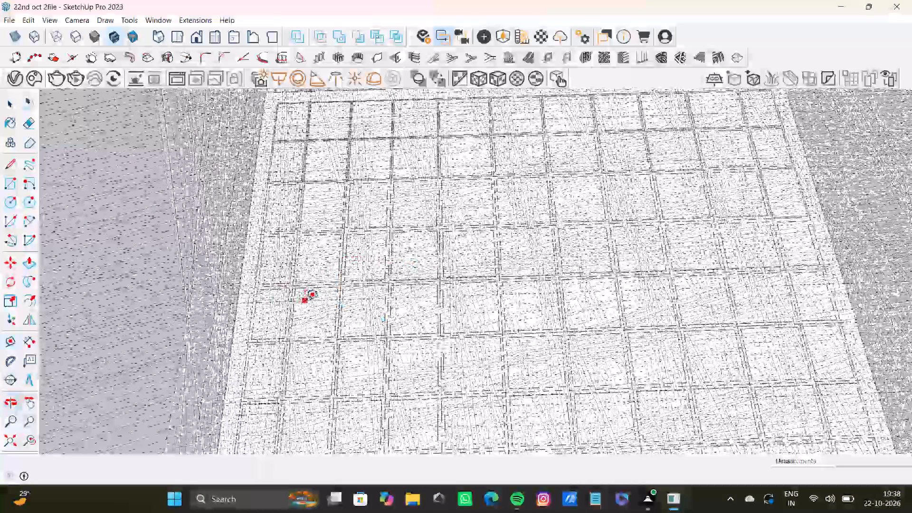
pyautogui.keyDown('shift'); pyautogui.moveTo(305, 300); pyautogui.dragTo(321, 398, button='middle'); pyautogui.keyUp('shift')
pyautogui.scroll(19, 335, 316)
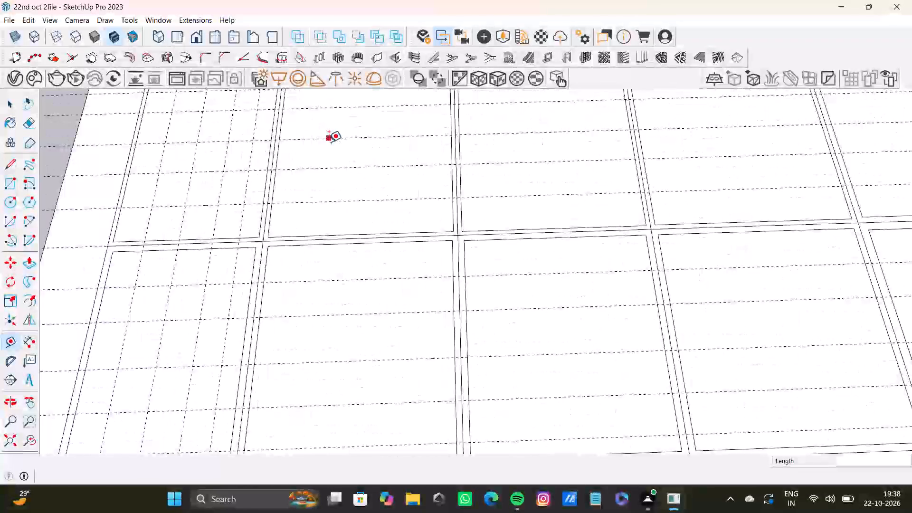
pyautogui.keyDown('shift'); pyautogui.moveTo(329, 142); pyautogui.dragTo(352, 199, button='middle'); pyautogui.keyUp('shift')
pyautogui.press('t')
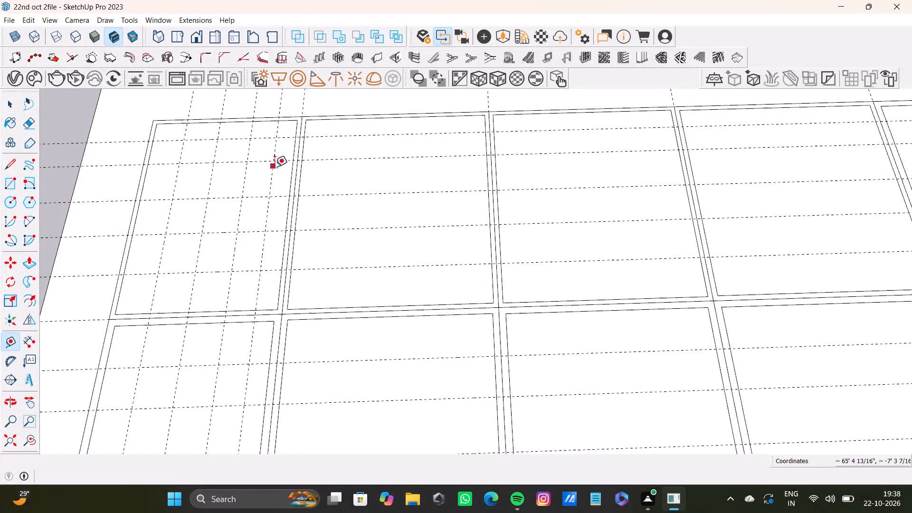
pyautogui.click(274, 167)
pyautogui.click(325, 173)
pyautogui.click(324, 175)
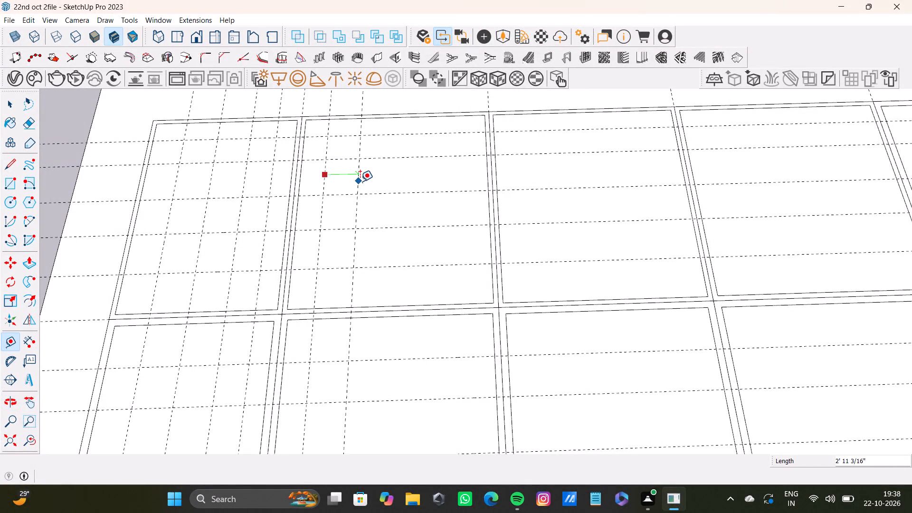
pyautogui.doubleClick(360, 181)
pyautogui.doubleClick(398, 188)
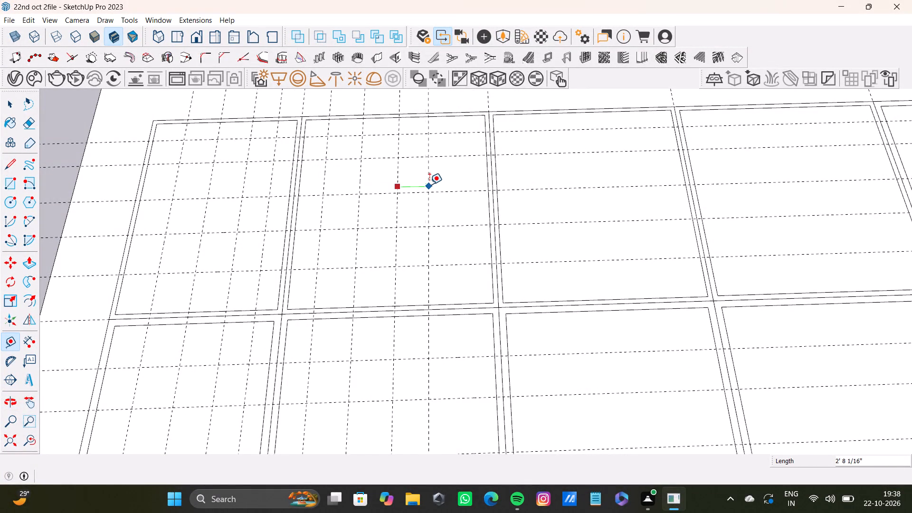
pyautogui.doubleClick(431, 184)
pyautogui.doubleClick(465, 184)
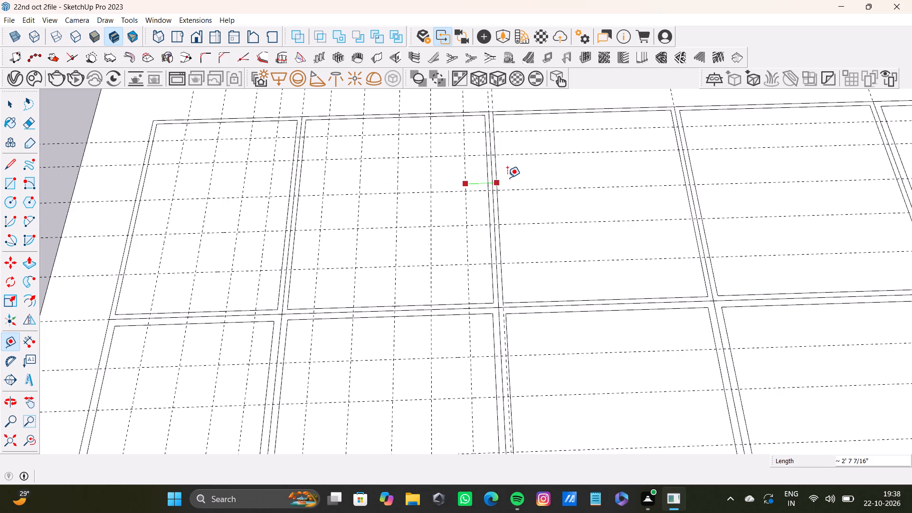
# Place five crosswise guide lines in the edge row's third cell, the third about 2' 9" and the last about 3' beyond its predecessor.
pyautogui.doubleClick(513, 178)
pyautogui.doubleClick(551, 179)
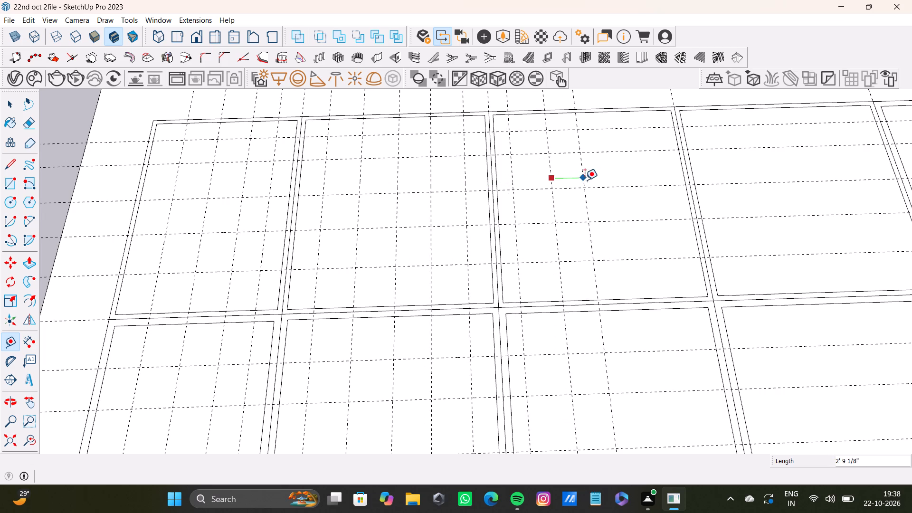
pyautogui.doubleClick(588, 180)
pyautogui.click(624, 180)
pyautogui.moveTo(624, 180); pyautogui.dragTo(631, 179)
pyautogui.click(660, 177)
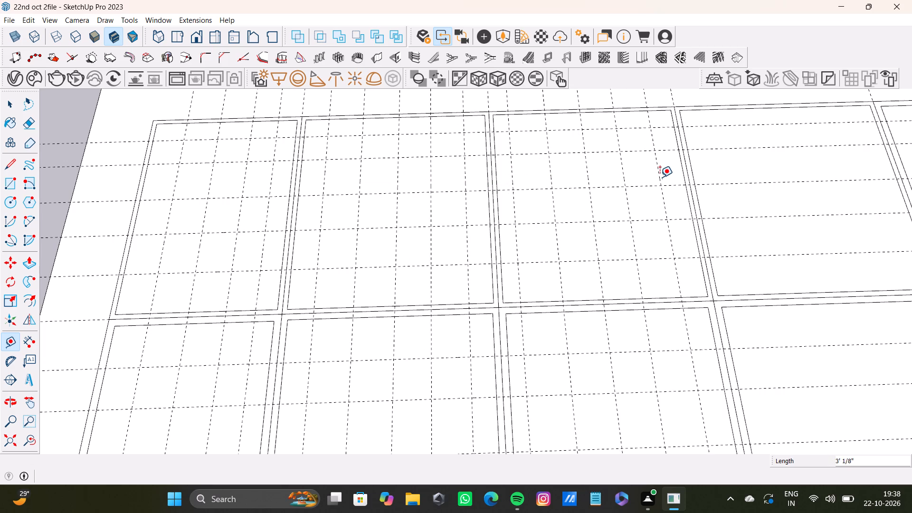
# Place five crosswise guide lines in the edge row's fourth cell, the fourth about 2' 11" beyond the third.
pyautogui.scroll(-4, 660, 177)
pyautogui.moveTo(660, 177); pyautogui.dragTo(437, 206, button='middle')
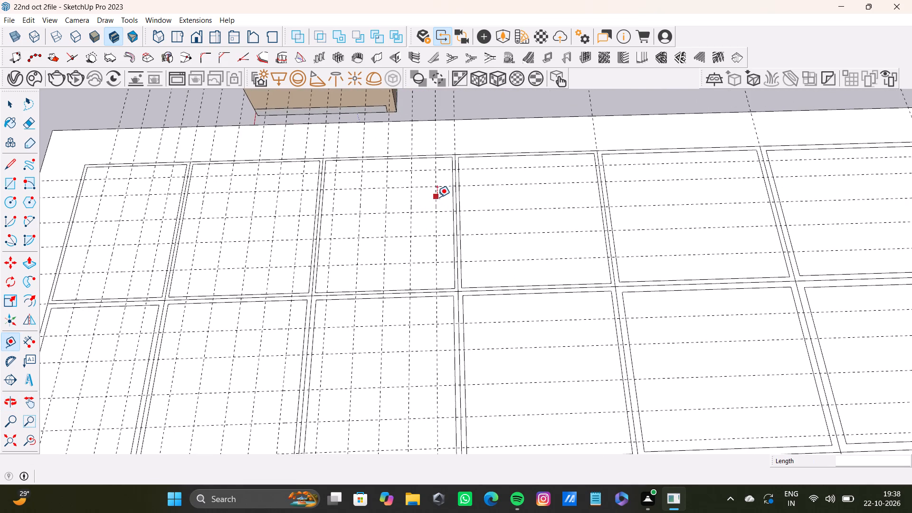
pyautogui.click(437, 197)
pyautogui.doubleClick(480, 200)
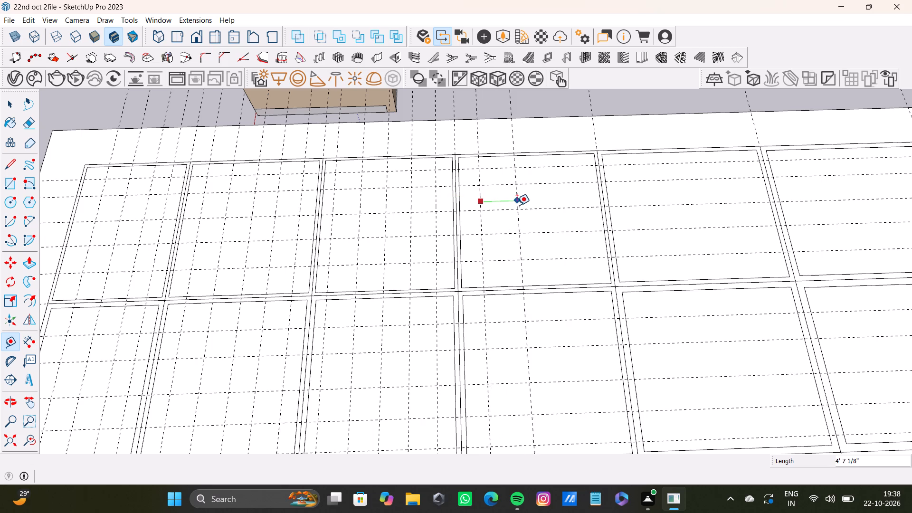
pyautogui.doubleClick(512, 205)
pyautogui.doubleClick(536, 204)
pyautogui.doubleClick(560, 203)
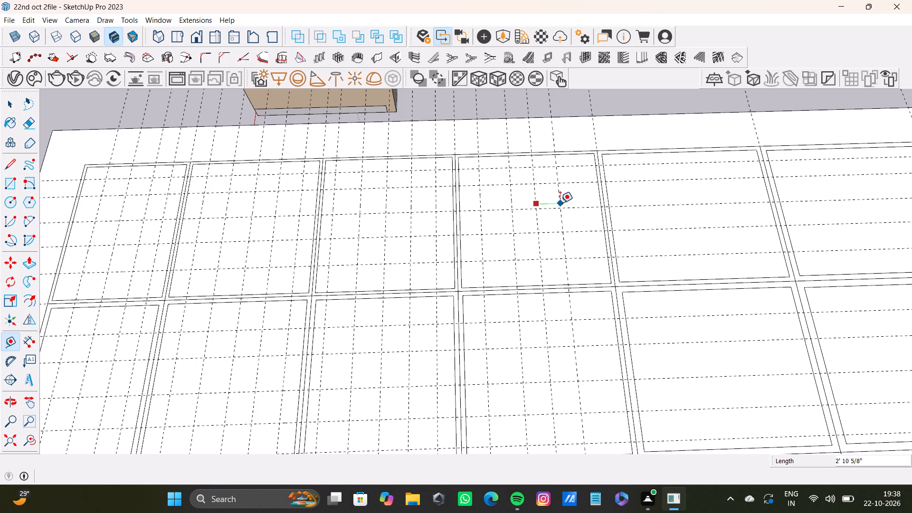
pyautogui.doubleClick(586, 203)
# Place seven crosswise guide lines in the edge row's fifth cell, starting about 4' 5" beyond the fourth cell's last and ending at its inner outline.
pyautogui.doubleClick(622, 199)
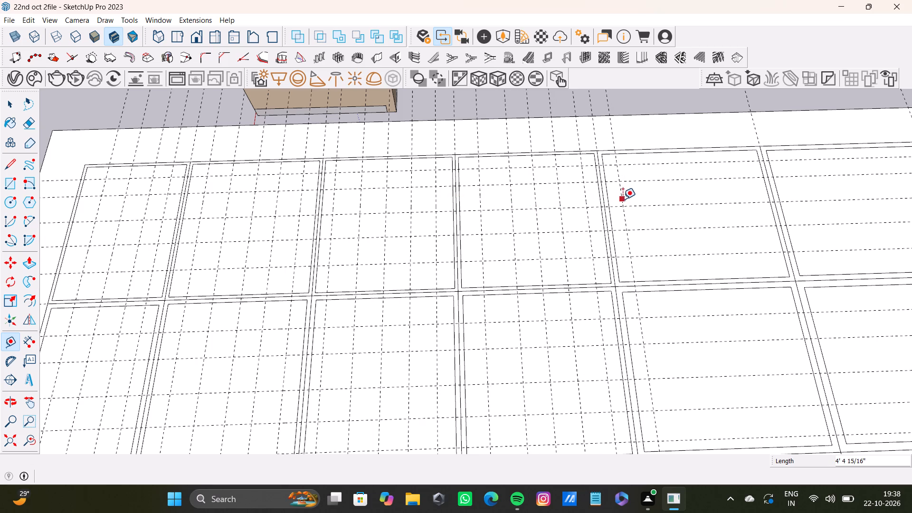
pyautogui.doubleClick(653, 203)
pyautogui.click(652, 190)
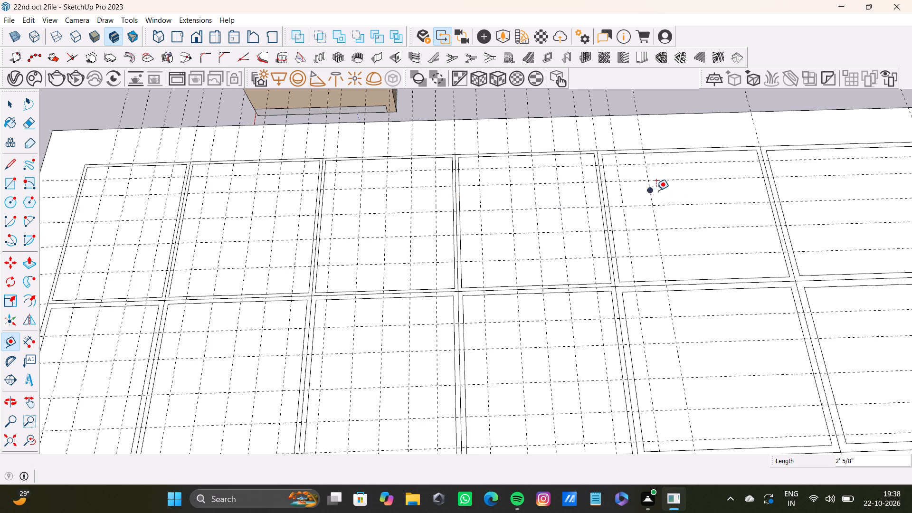
pyautogui.press('space')
pyautogui.press('t')
pyautogui.click(648, 194)
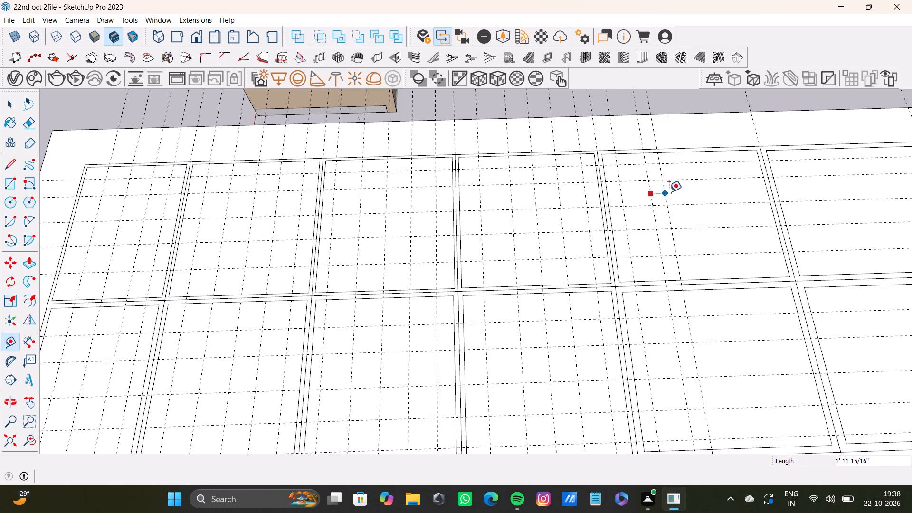
pyautogui.doubleClick(669, 191)
pyautogui.doubleClick(694, 193)
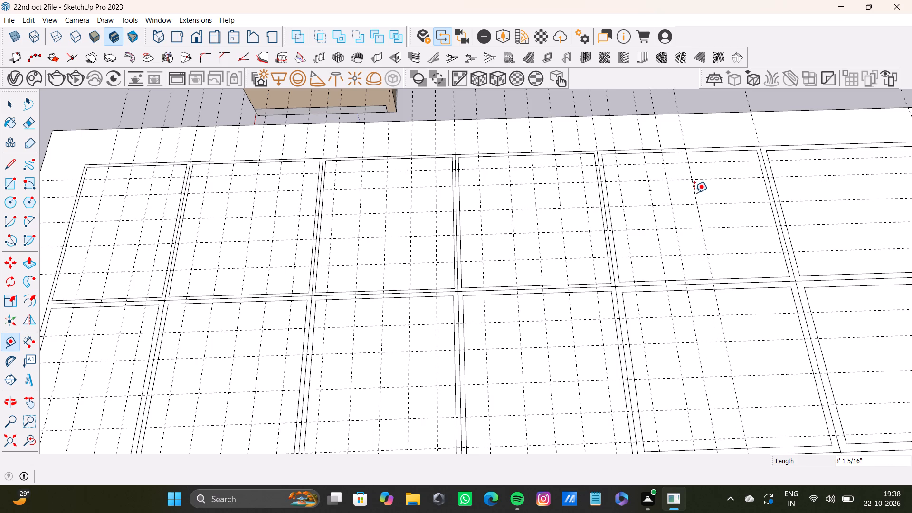
pyautogui.click(716, 193)
pyautogui.click(716, 193)
pyautogui.doubleClick(740, 193)
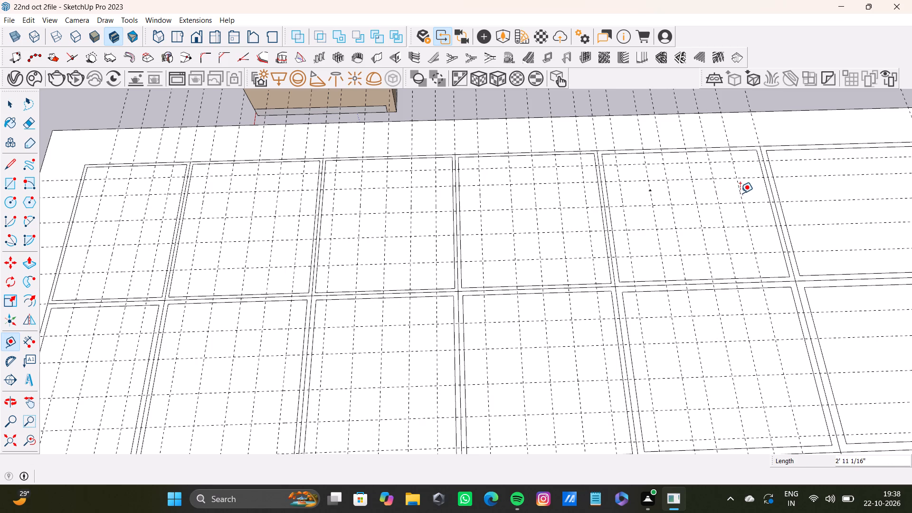
pyautogui.click(767, 195)
# Place seven crosswise guide lines in the edge row's sixth cell, mostly about 2' 9" to 3' apart.
pyautogui.scroll(-7, 764, 196)
pyautogui.keyDown('shift'); pyautogui.moveTo(761, 199); pyautogui.dragTo(625, 201, button='middle'); pyautogui.keyUp('shift')
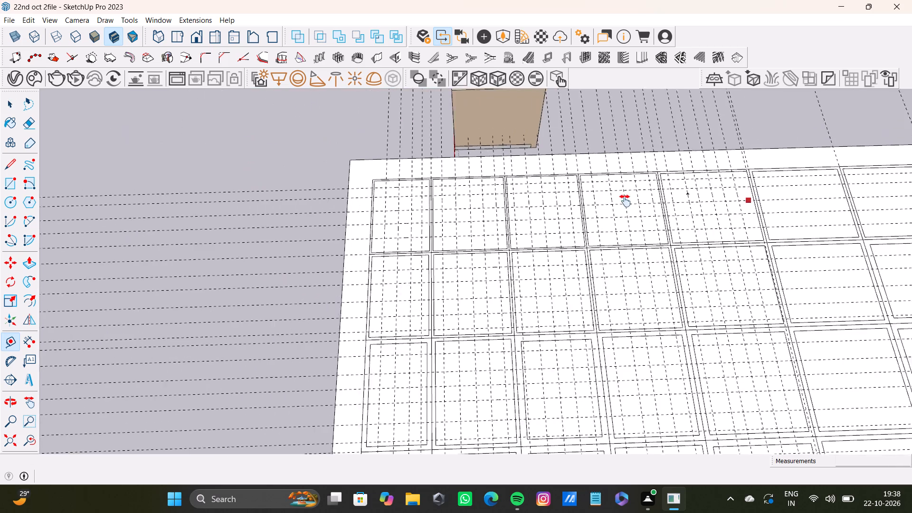
pyautogui.keyDown('shift'); pyautogui.moveTo(625, 201); pyautogui.dragTo(560, 237, button='middle'); pyautogui.keyUp('shift')
pyautogui.scroll(5, 554, 206)
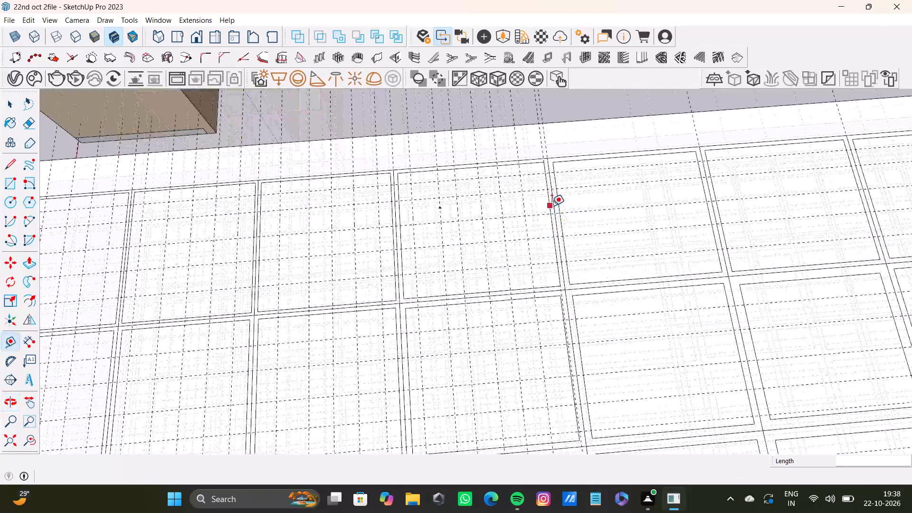
pyautogui.click(547, 207)
pyautogui.doubleClick(572, 200)
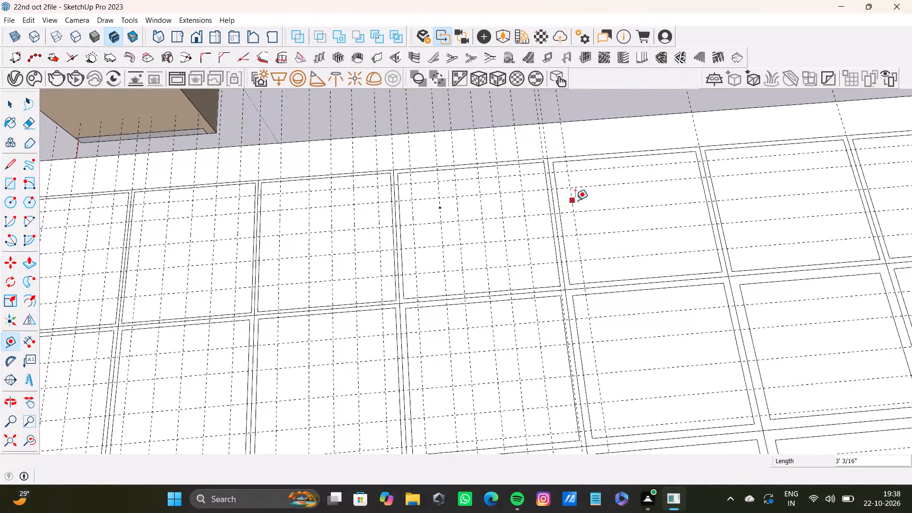
pyautogui.click(595, 203)
pyautogui.click(594, 203)
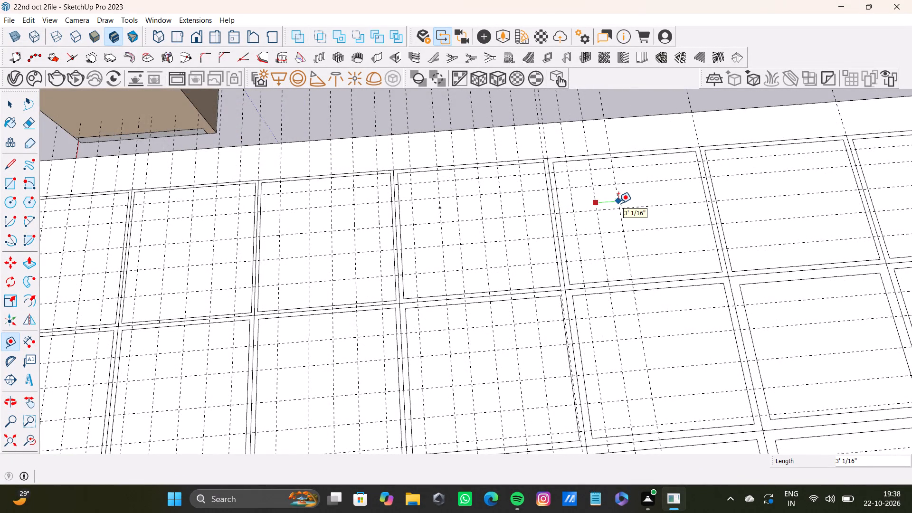
pyautogui.doubleClick(619, 203)
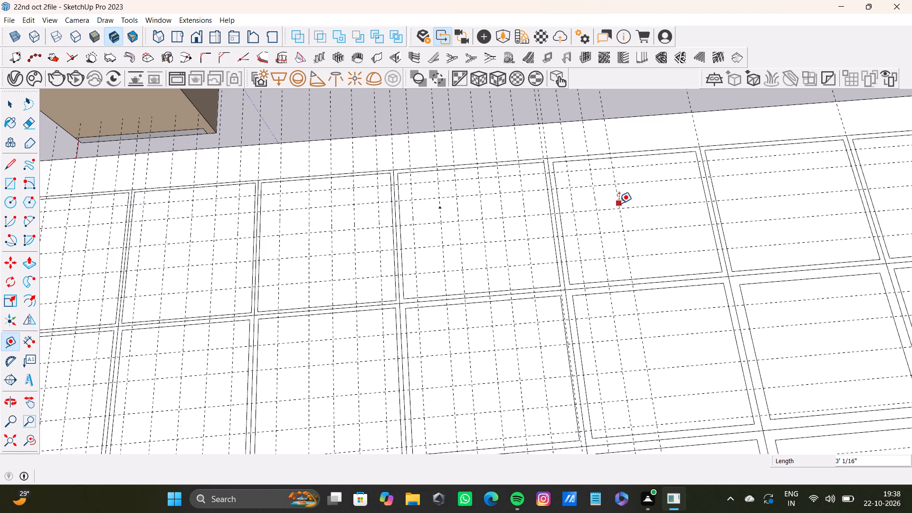
pyautogui.doubleClick(640, 203)
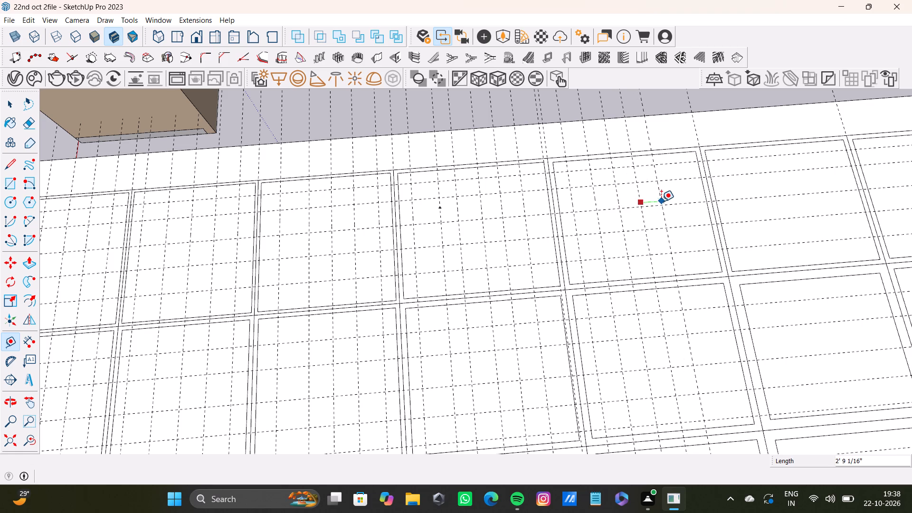
pyautogui.doubleClick(661, 201)
pyautogui.doubleClick(676, 199)
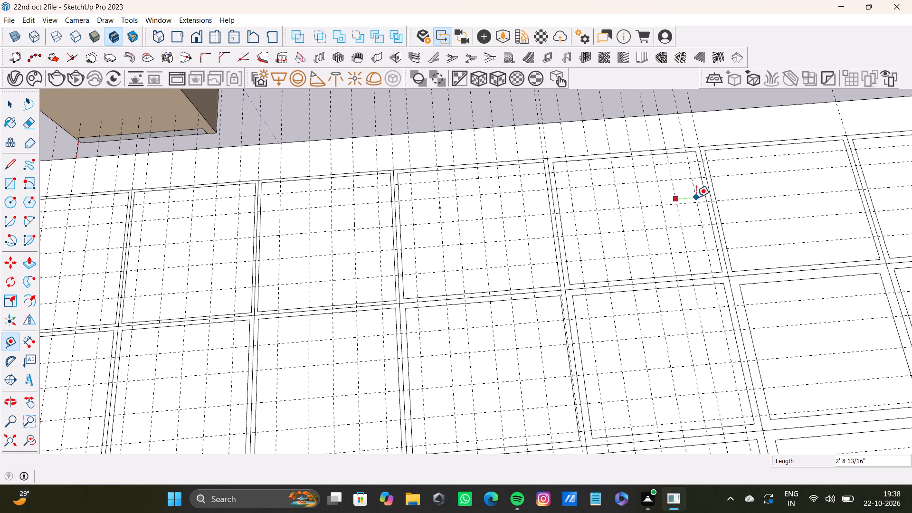
pyautogui.doubleClick(698, 197)
# Place seven crosswise guide lines in the edge row's seventh cell, the second about 3' 3" beyond the first and the fourth about 2' 8" beyond the third.
pyautogui.doubleClick(724, 193)
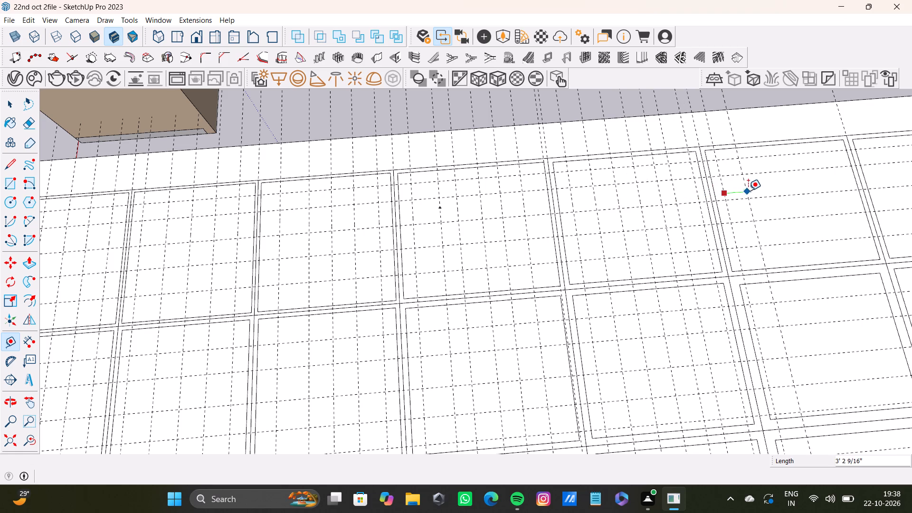
pyautogui.doubleClick(749, 190)
pyautogui.doubleClick(768, 189)
pyautogui.doubleClick(788, 186)
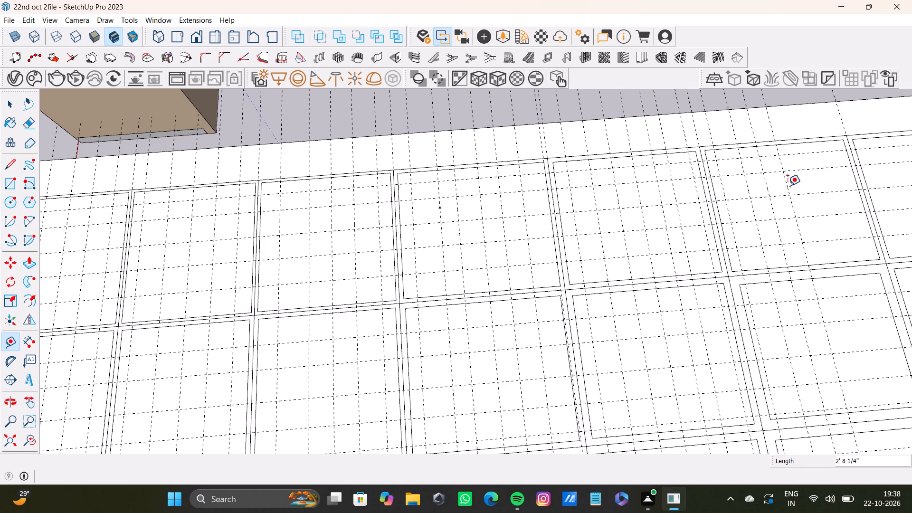
pyautogui.doubleClick(808, 182)
pyautogui.click(826, 181)
pyautogui.click(832, 181)
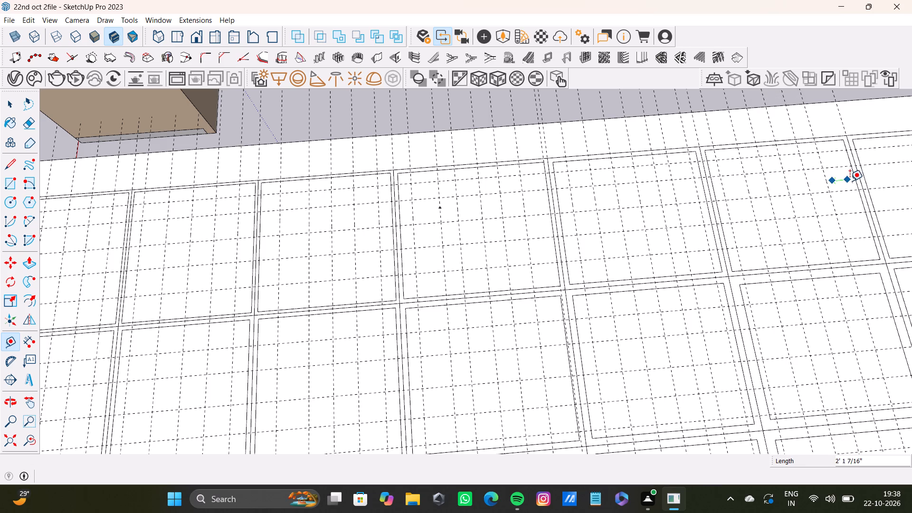
pyautogui.press('space')
pyautogui.press('t')
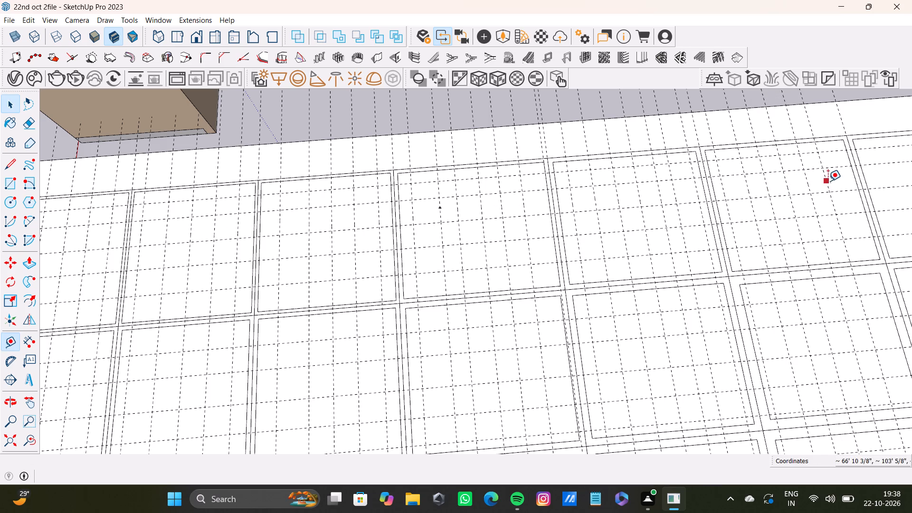
pyautogui.click(826, 182)
pyautogui.doubleClick(848, 182)
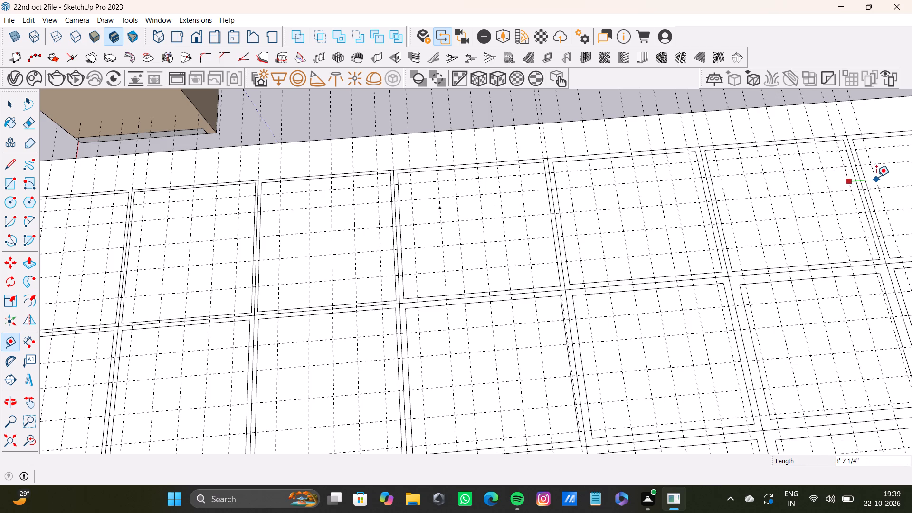
# Place seven crosswise guide lines in the edge row's eighth cell, the first about 3' 7" beyond the seventh cell's last and the second about 2' 9" further.
pyautogui.click(876, 177)
pyautogui.scroll(-7, 849, 191)
pyautogui.moveTo(845, 196); pyautogui.dragTo(520, 221, button='middle')
pyautogui.scroll(2, 531, 217)
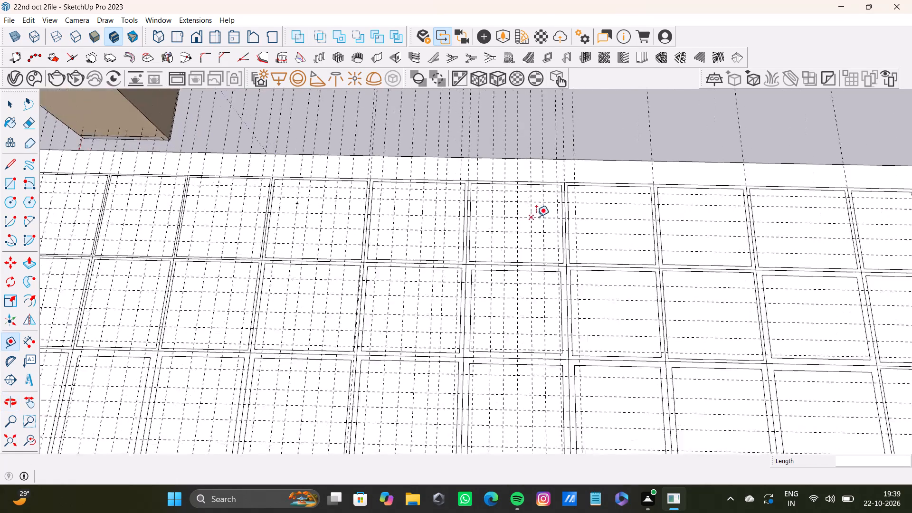
pyautogui.scroll(4, 536, 217)
pyautogui.click(594, 206)
pyautogui.doubleClick(618, 209)
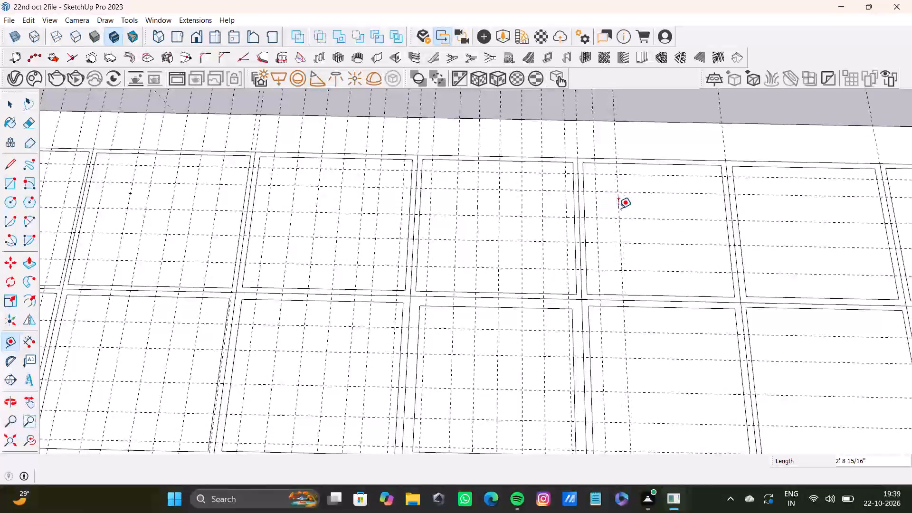
pyautogui.doubleClick(639, 210)
pyautogui.doubleClick(660, 209)
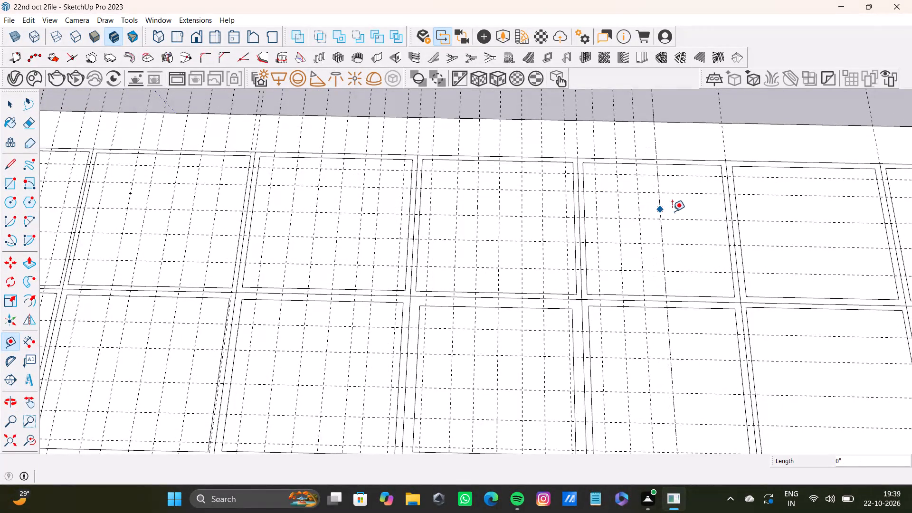
pyautogui.doubleClick(681, 214)
pyautogui.doubleClick(705, 214)
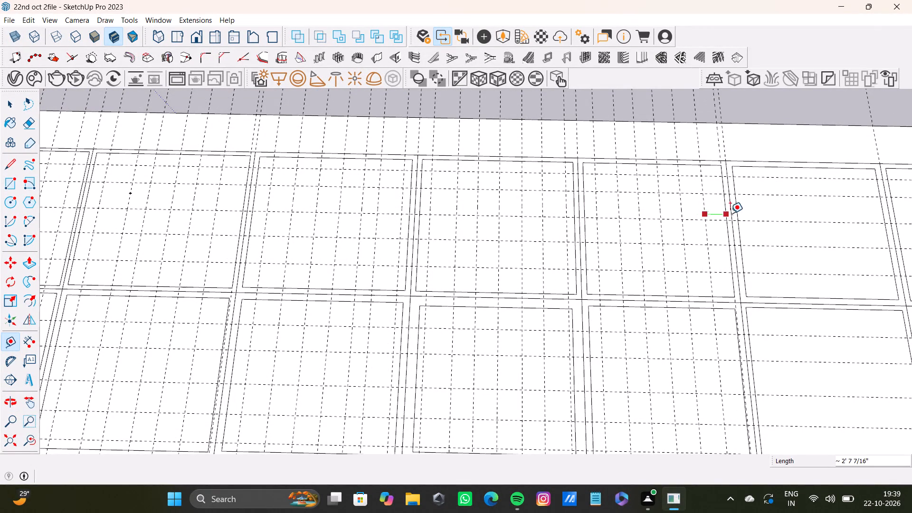
pyautogui.doubleClick(731, 212)
# Place crosswise guide lines through the edge row's ninth cell, starting about 3' 3" beyond the eighth cell's last and ending near its far inner outline.
pyautogui.doubleClick(758, 209)
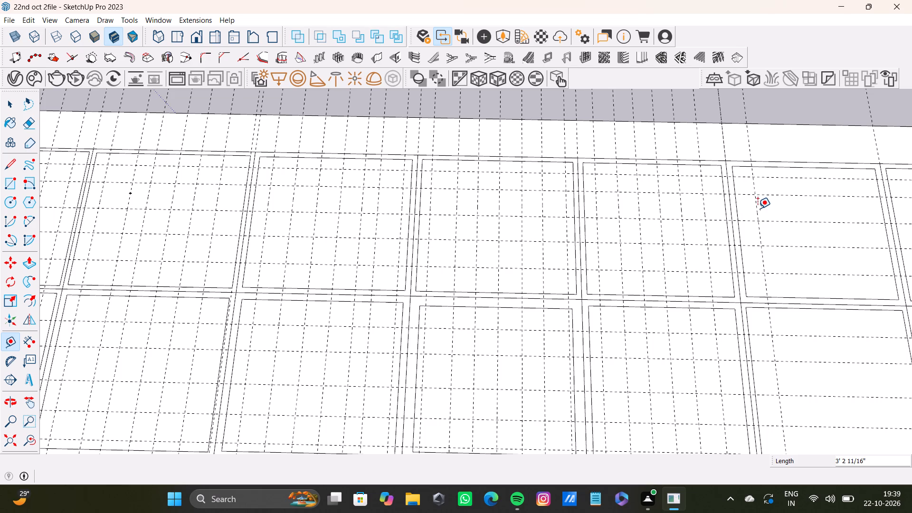
pyautogui.click(784, 209)
pyautogui.moveTo(787, 209); pyautogui.dragTo(799, 209)
pyautogui.click(818, 209)
pyautogui.moveTo(818, 209); pyautogui.dragTo(730, 203, button='middle')
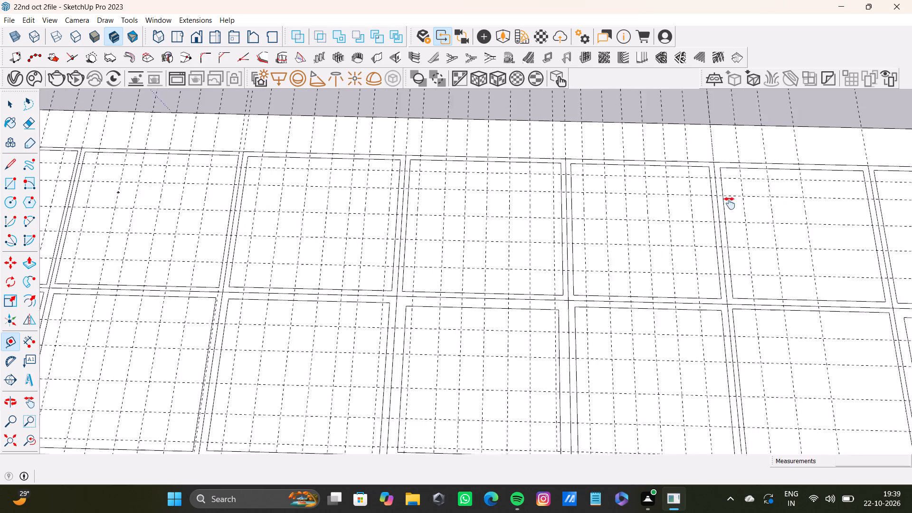
pyautogui.moveTo(730, 203); pyautogui.dragTo(650, 200, button='middle')
pyautogui.click(654, 199)
pyautogui.doubleClick(675, 202)
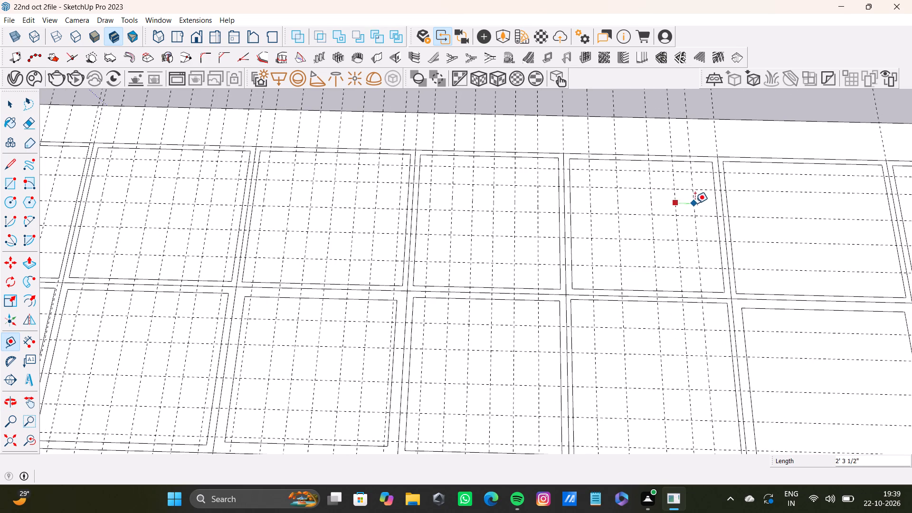
pyautogui.doubleClick(695, 203)
pyautogui.click(714, 203)
# Place six crosswise guide lines in the edge row's tenth cell, the first about 2' 4" beyond the ninth cell's last.
pyautogui.keyDown('shift'); pyautogui.moveTo(714, 203); pyautogui.dragTo(617, 215, button='middle'); pyautogui.keyUp('shift')
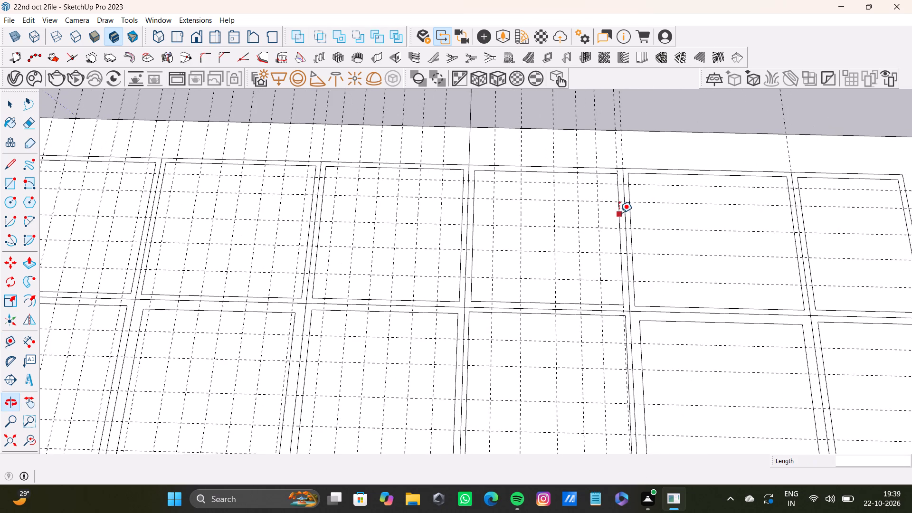
pyautogui.scroll(5, 620, 210)
pyautogui.click(619, 212)
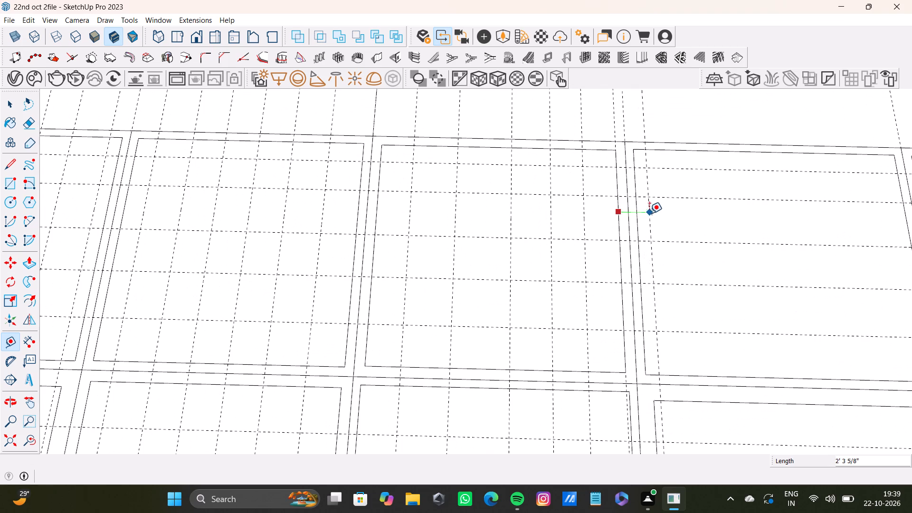
pyautogui.doubleClick(649, 213)
pyautogui.doubleClick(686, 225)
pyautogui.doubleClick(722, 230)
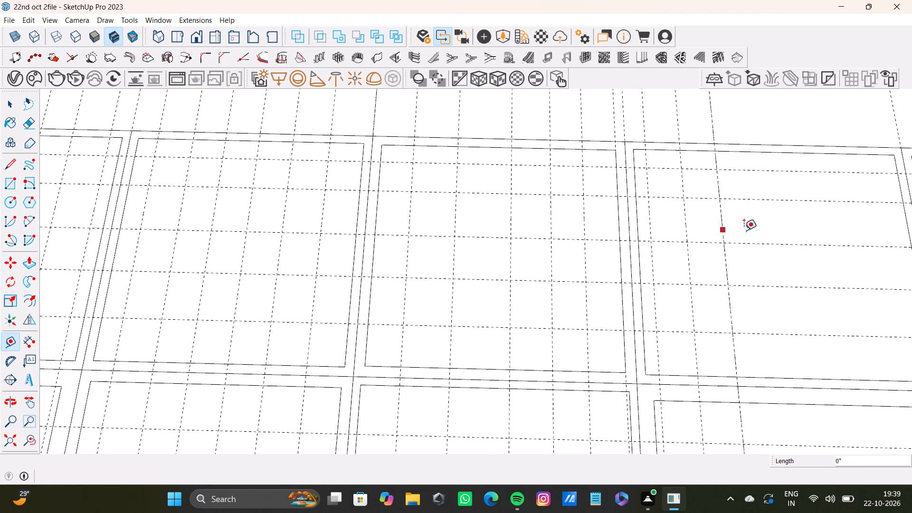
pyautogui.doubleClick(759, 228)
pyautogui.doubleClick(795, 228)
pyautogui.click(827, 227)
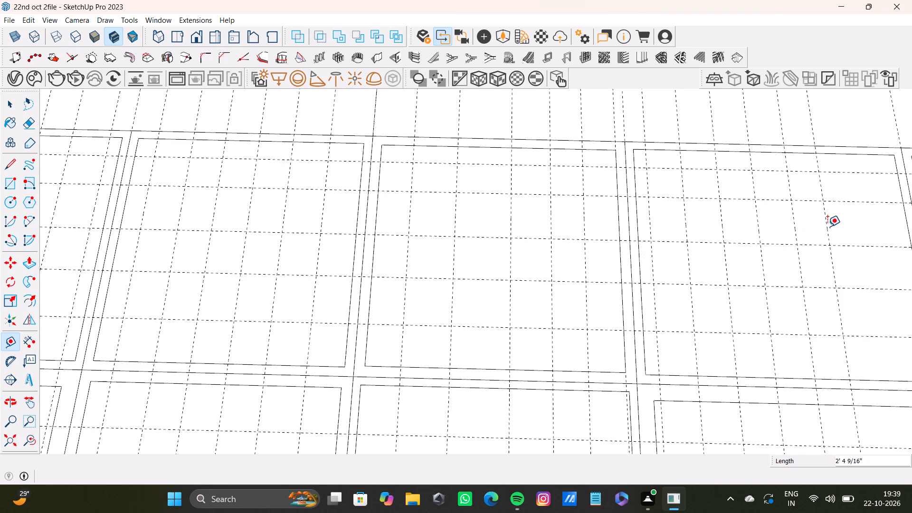
# Place three more crosswise guide lines in the tenth cell, ending about 1' 7" beyond the previous one near its far inner outline.
pyautogui.scroll(-6, 820, 226)
pyautogui.keyDown('shift'); pyautogui.moveTo(815, 224); pyautogui.dragTo(598, 203, button='middle'); pyautogui.keyUp('shift')
pyautogui.scroll(2, 621, 205)
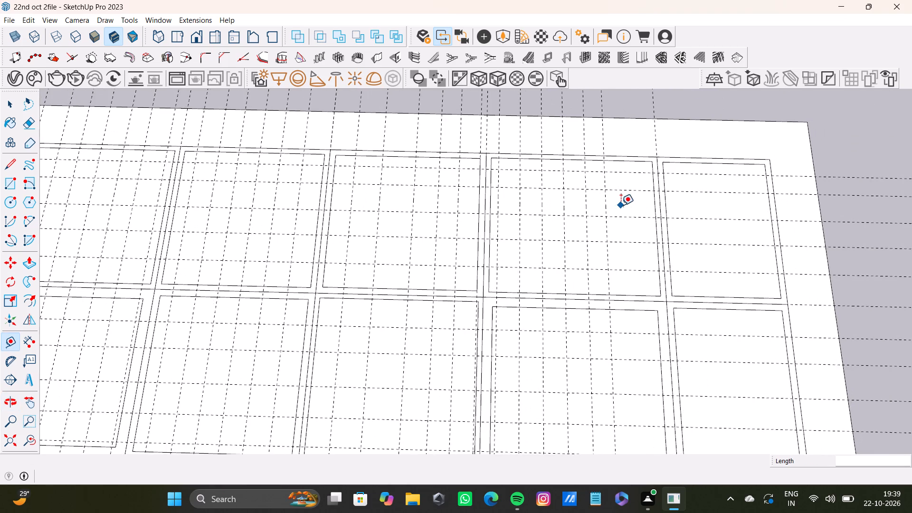
pyautogui.click(603, 205)
pyautogui.click(625, 204)
pyautogui.click(622, 205)
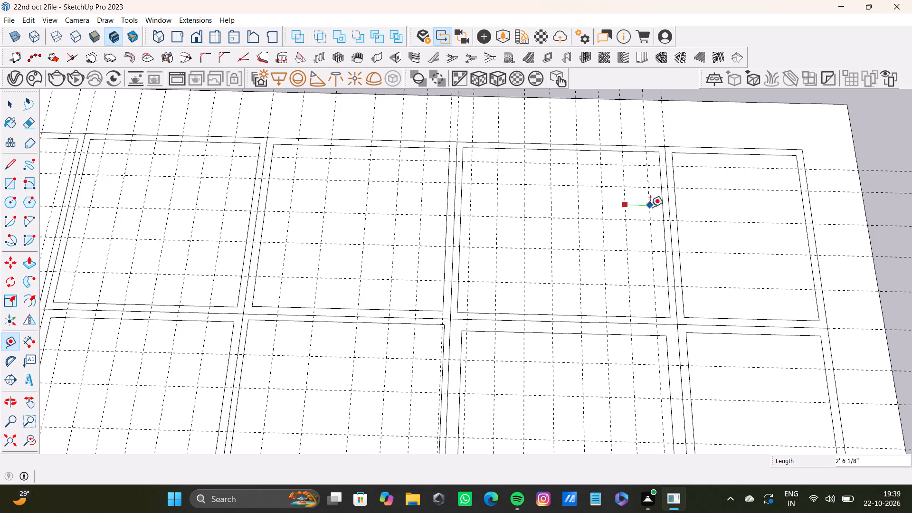
pyautogui.doubleClick(647, 206)
pyautogui.click(662, 214)
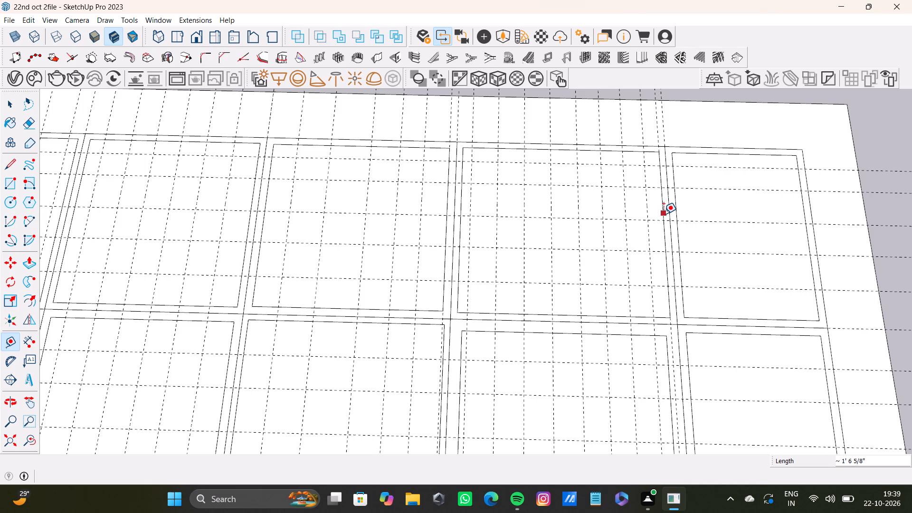
# Place six crosswise guide lines in the edge row's eleventh and last cell, roughly 2' 1" to 2' 4" apart.
pyautogui.click(664, 214)
pyautogui.doubleClick(683, 212)
pyautogui.doubleClick(706, 214)
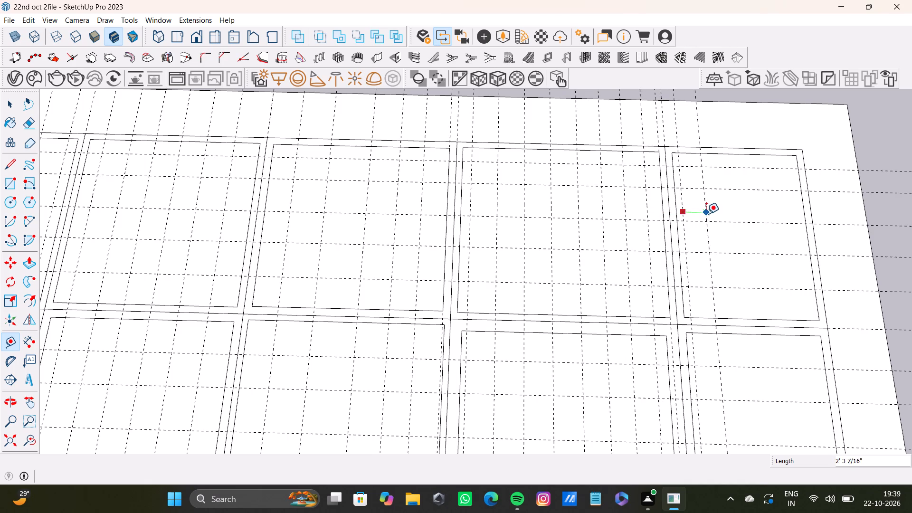
pyautogui.doubleClick(730, 211)
pyautogui.doubleClick(750, 212)
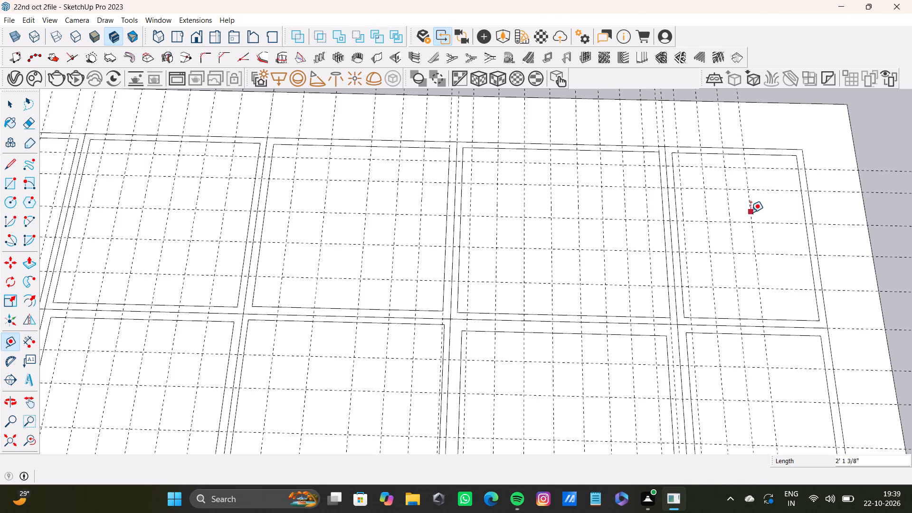
pyautogui.doubleClick(772, 215)
pyautogui.click(797, 211)
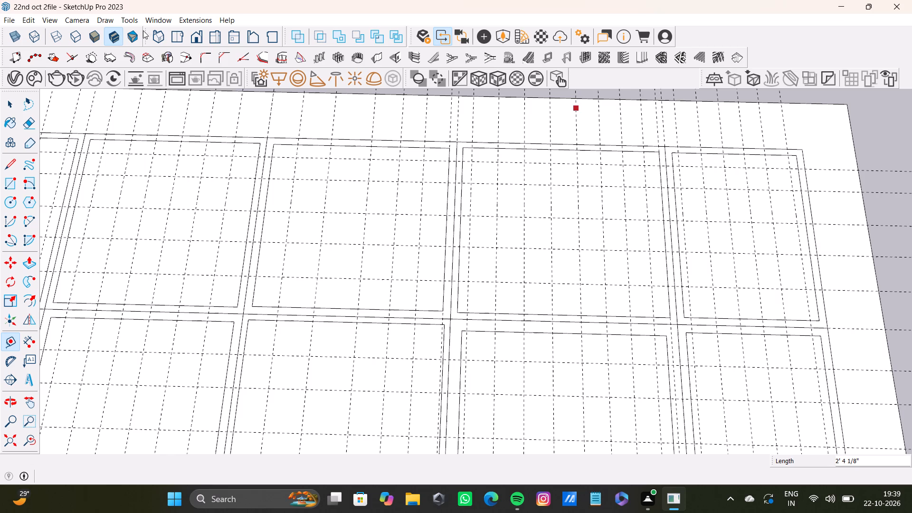
# Draw five adjoining rectangles about 1' 10" deep between the guides along the outer inner-outline edge of the edge row's first corner cell.
pyautogui.scroll(-15, 103, 115)
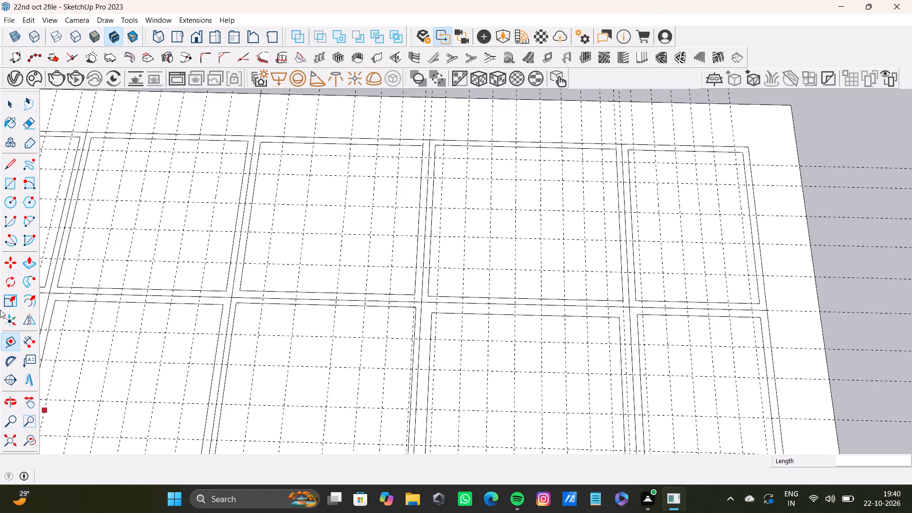
pyautogui.scroll(-11, 319, 266)
pyautogui.keyDown('shift'); pyautogui.moveTo(301, 229); pyautogui.dragTo(619, 280, button='middle'); pyautogui.keyUp('shift')
pyautogui.scroll(-7, 400, 268)
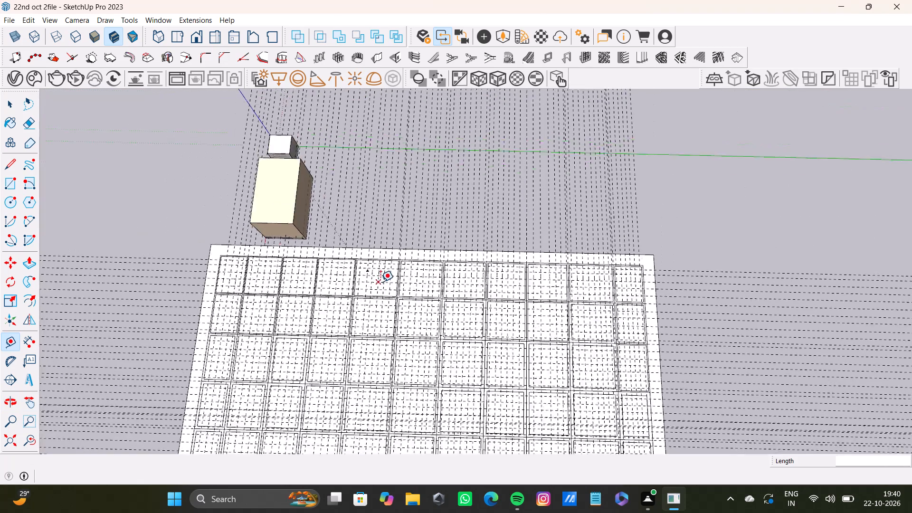
pyautogui.keyDown('shift'); pyautogui.moveTo(378, 287); pyautogui.dragTo(587, 234, button='middle'); pyautogui.keyUp('shift')
pyautogui.scroll(20, 554, 253)
pyautogui.keyDown('shift'); pyautogui.moveTo(353, 170); pyautogui.dragTo(361, 256, button='middle'); pyautogui.keyUp('shift')
pyautogui.click(6, 182)
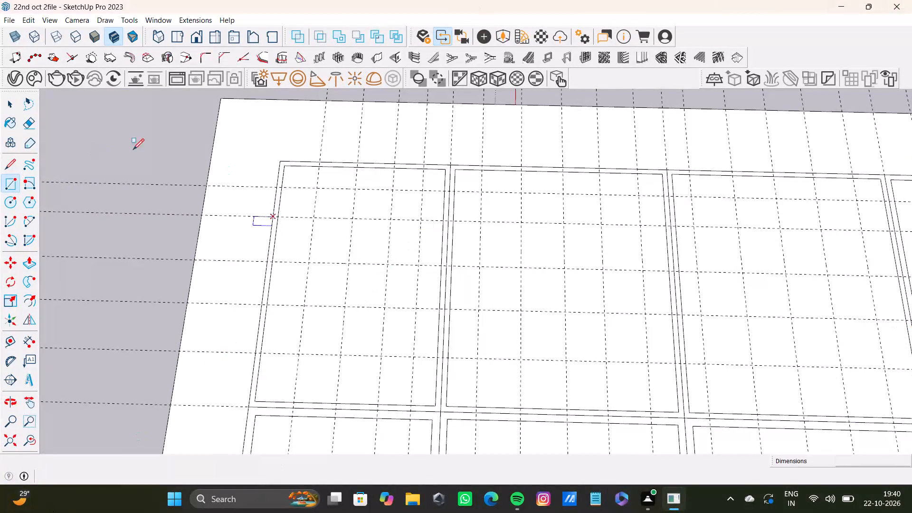
pyautogui.scroll(6, 308, 187)
pyautogui.click(266, 147)
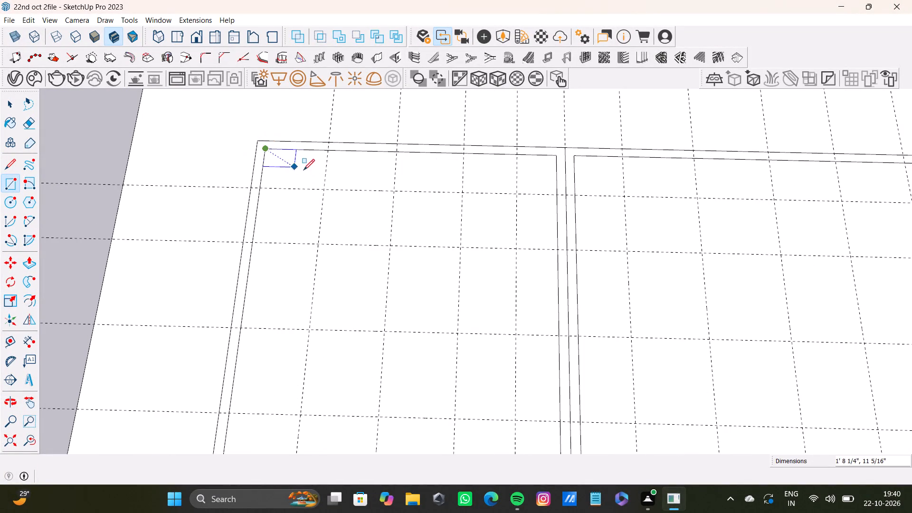
pyautogui.click(323, 190)
pyautogui.click(330, 153)
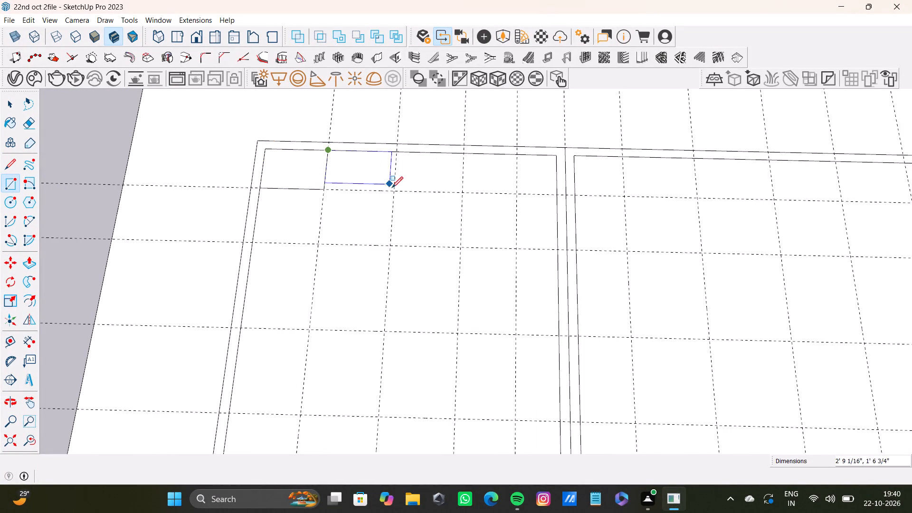
pyautogui.click(398, 192)
pyautogui.click(397, 154)
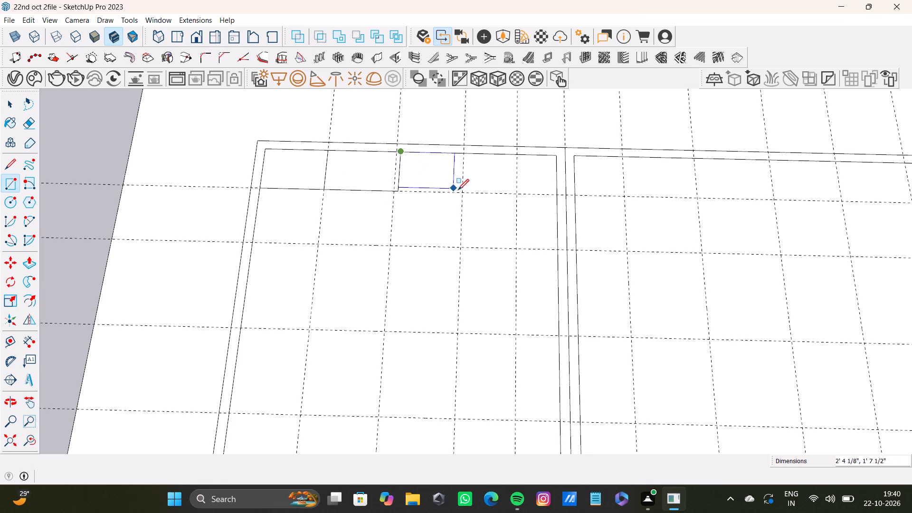
pyautogui.click(460, 190)
pyautogui.click(466, 153)
pyautogui.click(515, 191)
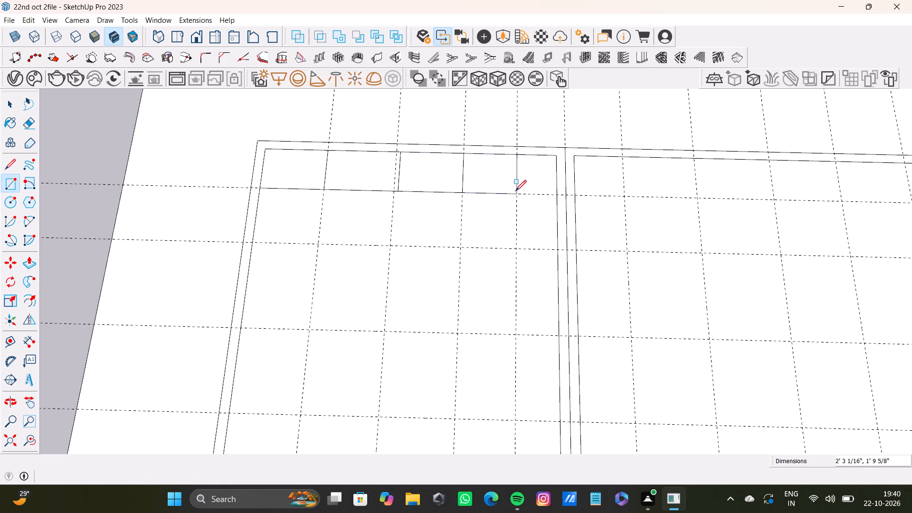
pyautogui.click(520, 155)
pyautogui.click(555, 194)
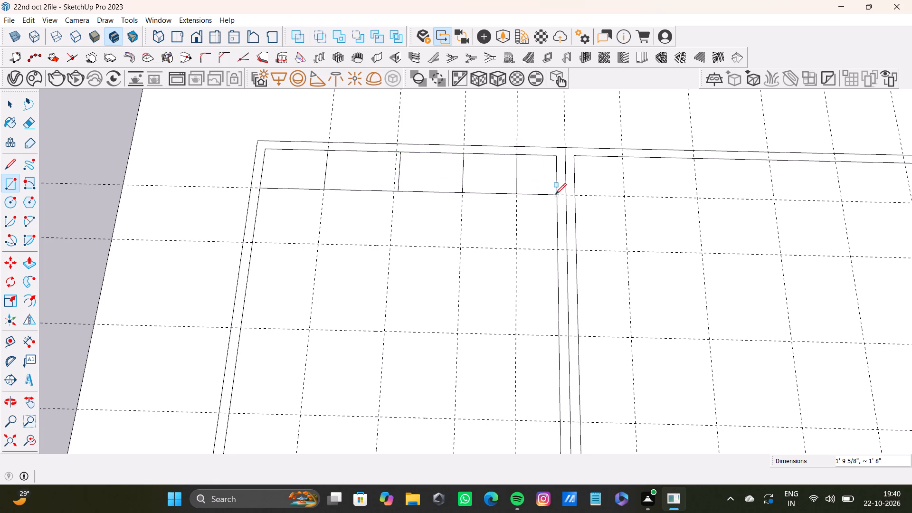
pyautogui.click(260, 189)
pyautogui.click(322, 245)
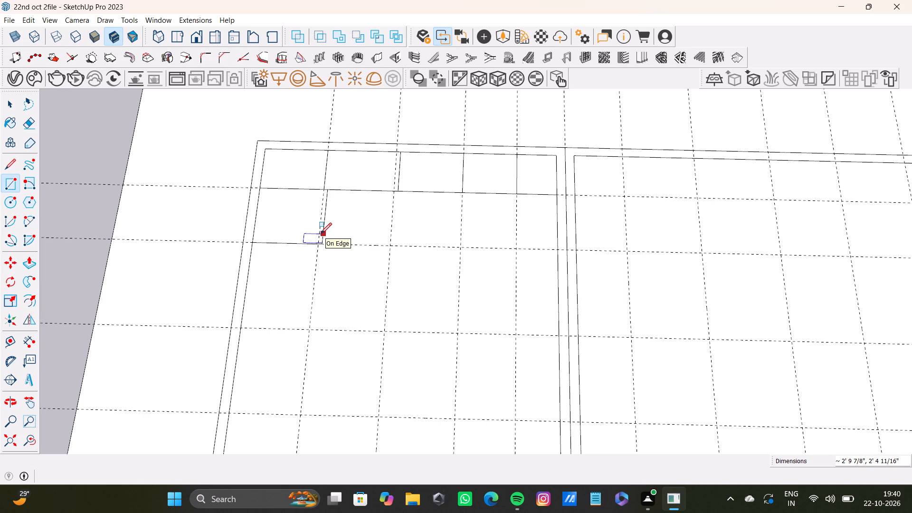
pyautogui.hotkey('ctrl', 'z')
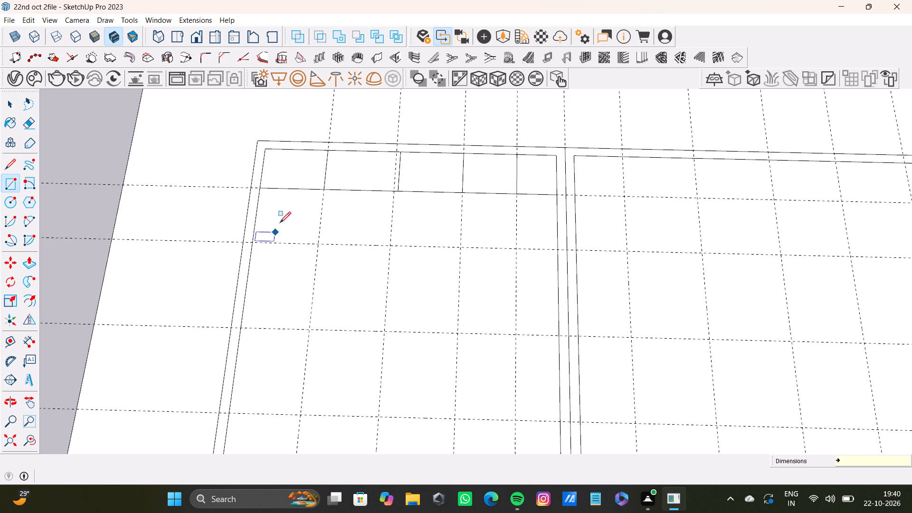
# Draw five adjoining rectangles about 2' 5" deep in the first cell's second guide band, from about 2' 8" wide to about 1' 6" wide.
pyautogui.click(261, 188)
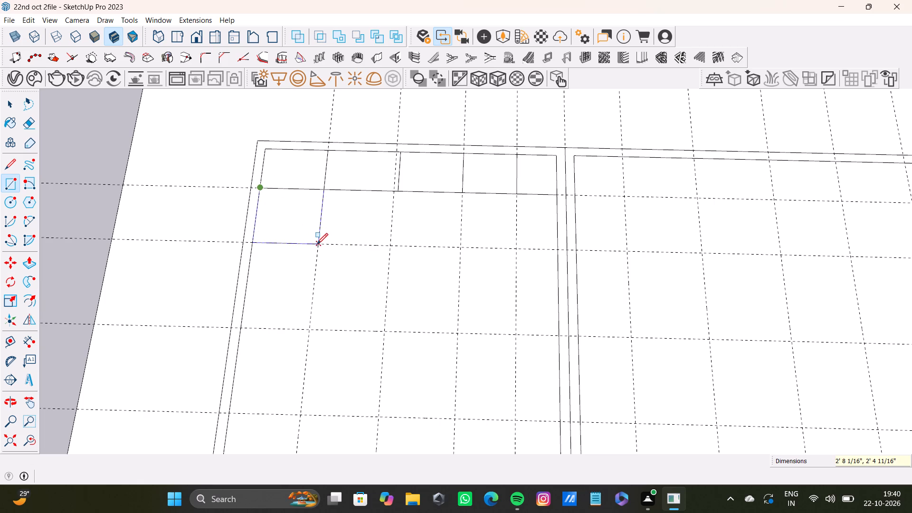
pyautogui.click(317, 244)
pyautogui.click(327, 190)
pyautogui.click(392, 243)
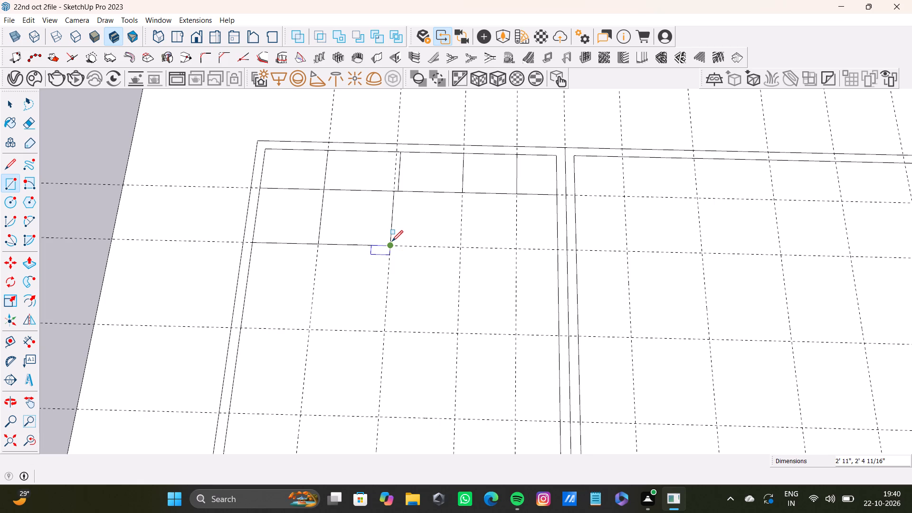
pyautogui.click(393, 190)
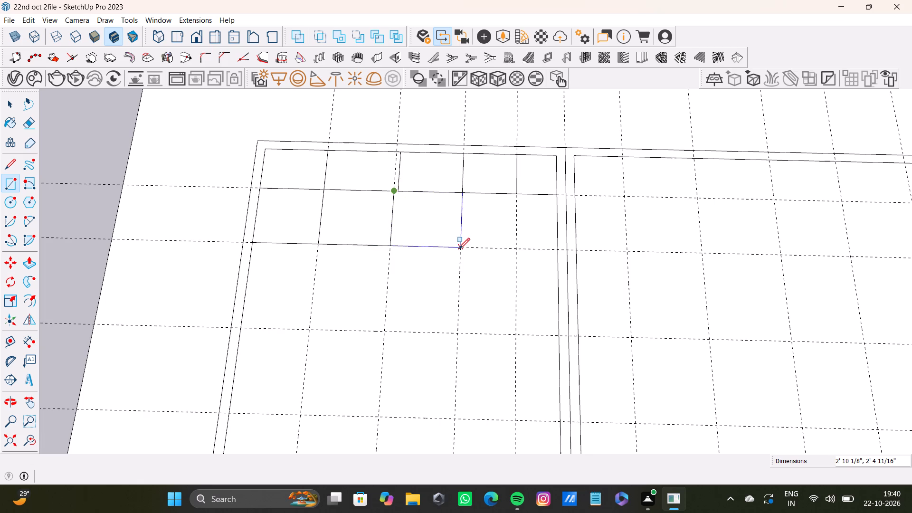
pyautogui.click(459, 249)
pyautogui.click(464, 193)
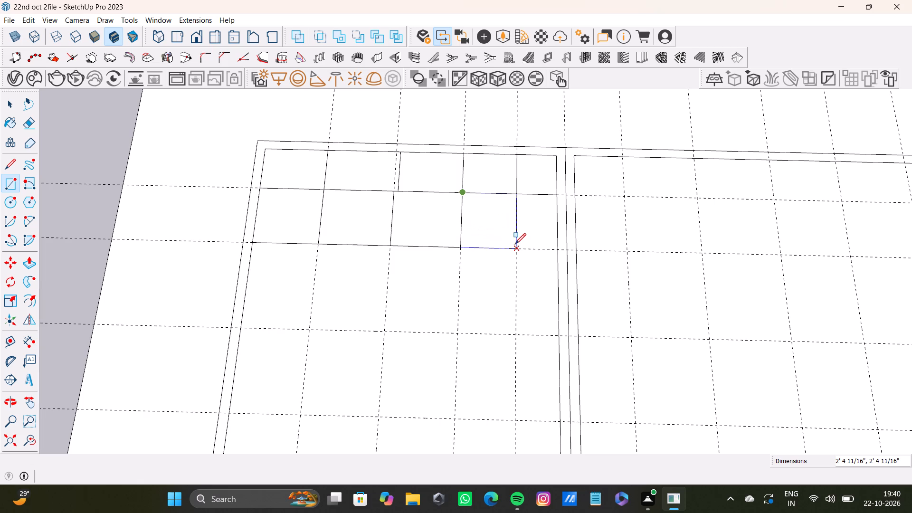
pyautogui.click(515, 244)
pyautogui.click(520, 191)
pyautogui.click(553, 250)
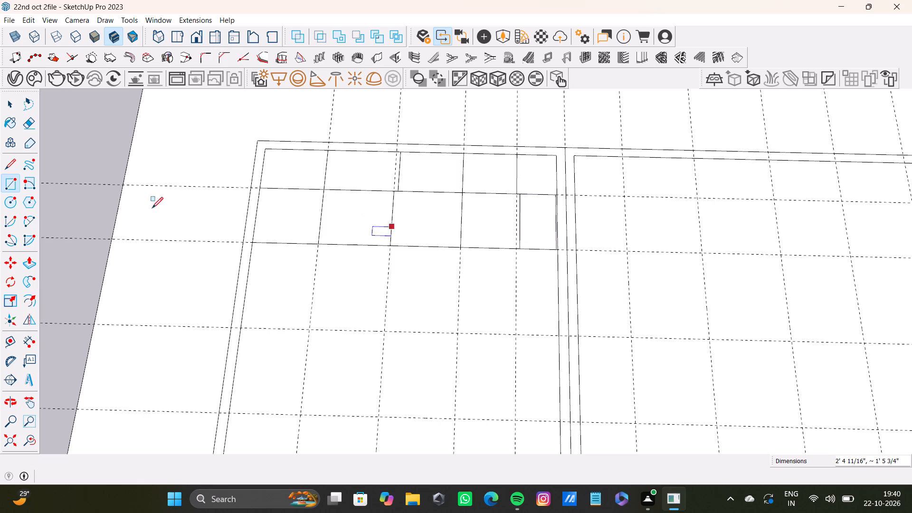
# Draw five adjoining rectangles 3' 6" deep in the corner cell's third guide band, from about 2' 11" to about 1' 6" wide.
pyautogui.click(255, 242)
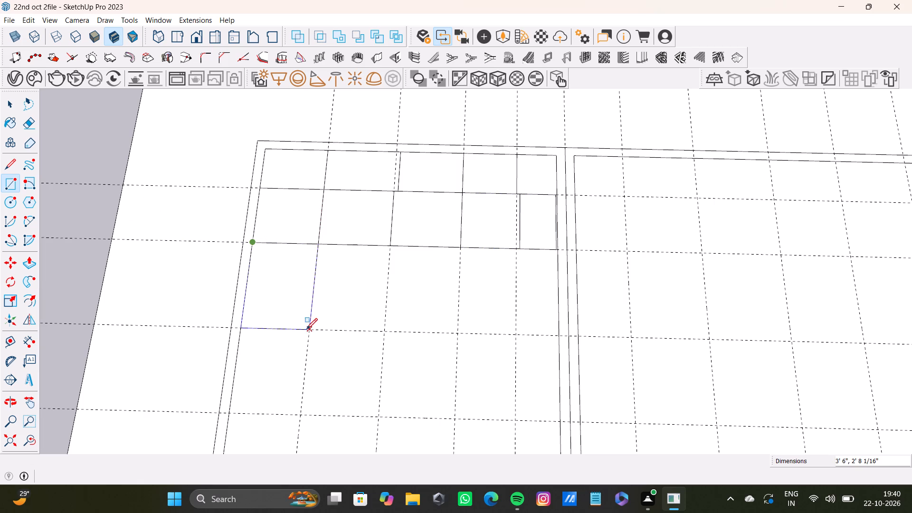
pyautogui.click(308, 329)
pyautogui.click(318, 245)
pyautogui.click(381, 333)
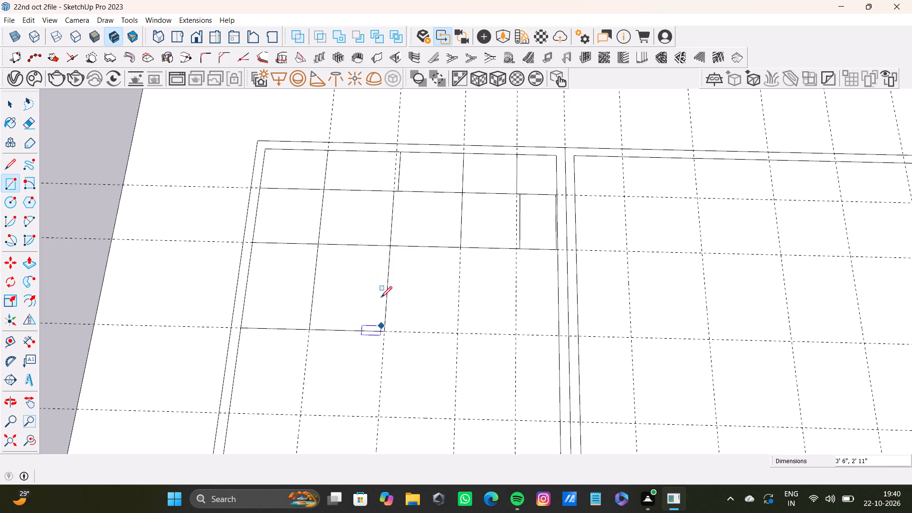
pyautogui.click(391, 242)
pyautogui.click(457, 333)
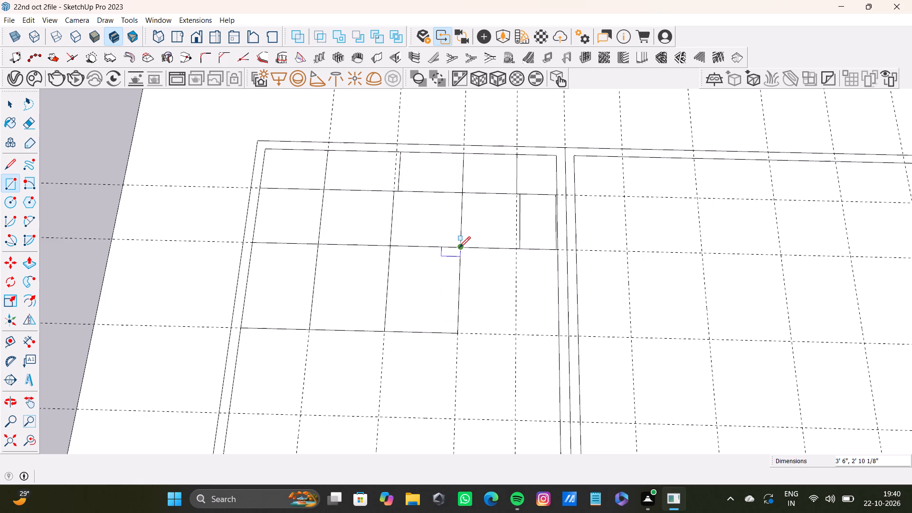
pyautogui.click(460, 247)
pyautogui.click(511, 333)
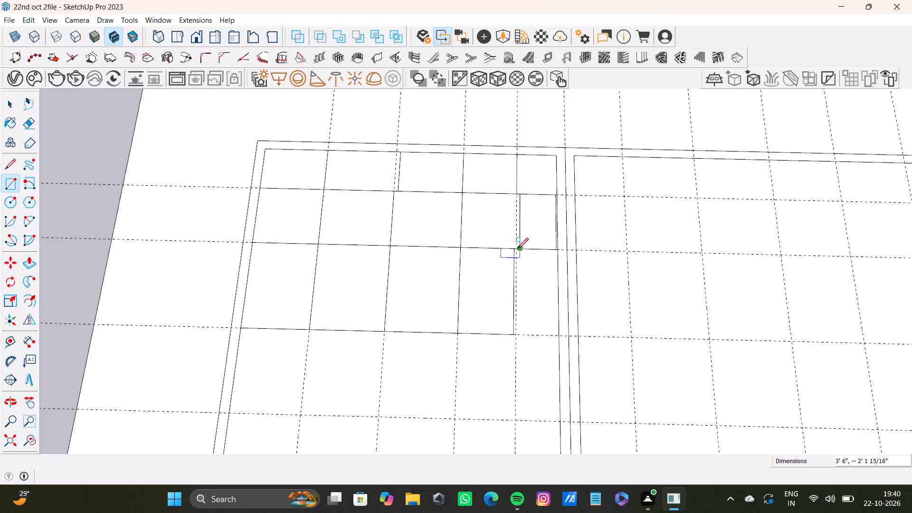
pyautogui.click(517, 249)
pyautogui.click(560, 337)
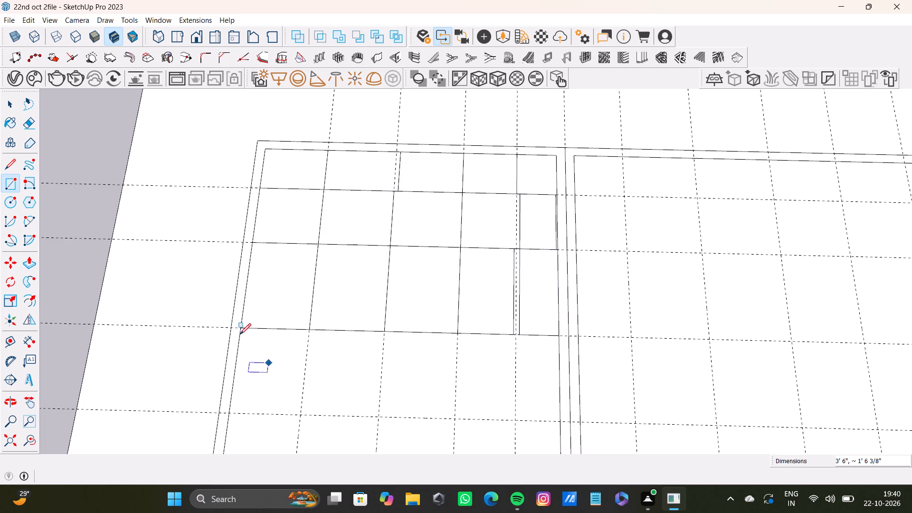
# Draw five adjoining rectangles about 3' 3" deep across the corner cell's fourth guide band, starting with one about 2' 8" wide.
pyautogui.click(240, 327)
pyautogui.click(299, 414)
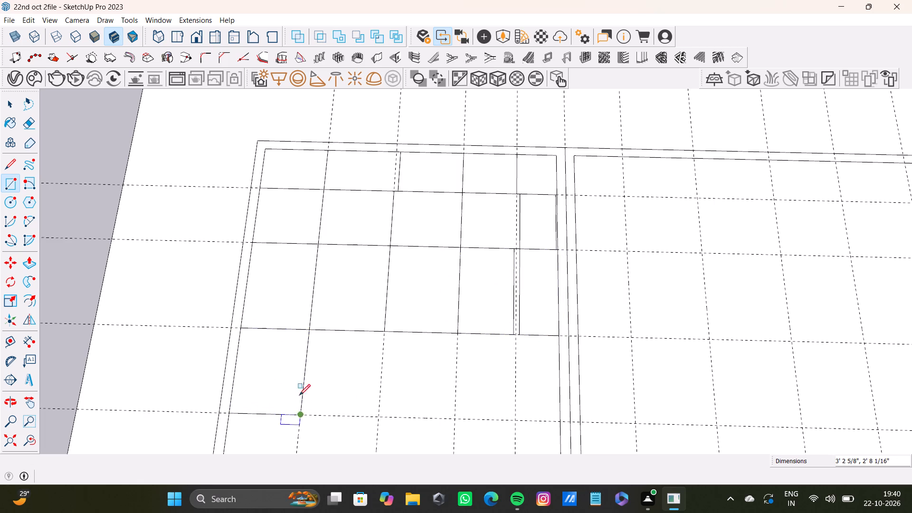
pyautogui.click(311, 326)
pyautogui.click(377, 416)
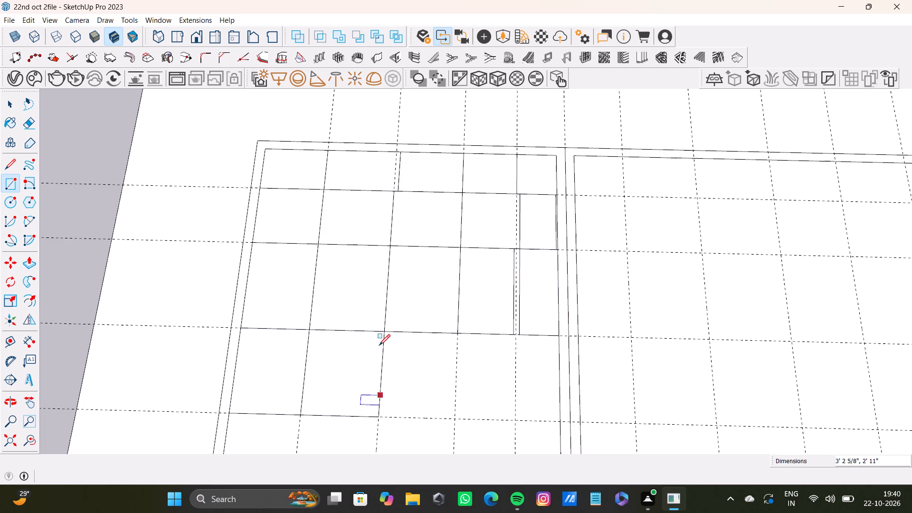
pyautogui.click(385, 332)
pyautogui.click(461, 418)
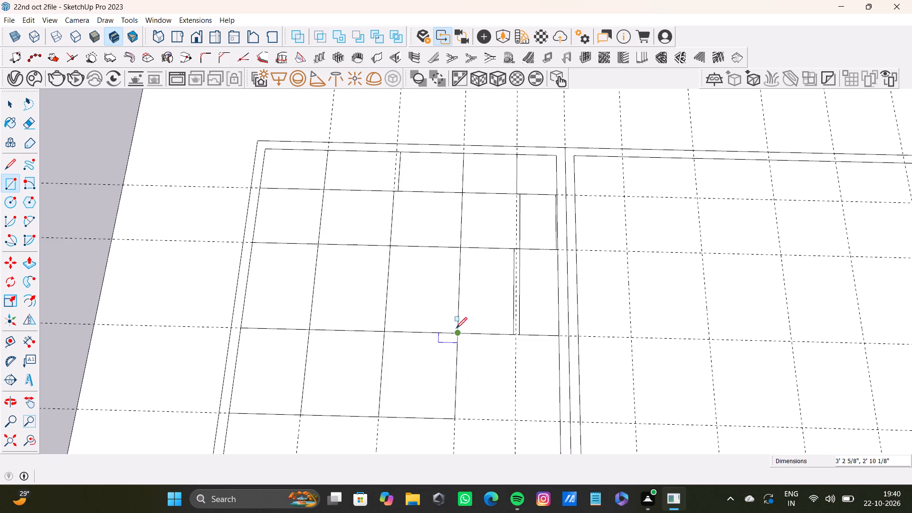
pyautogui.click(456, 328)
pyautogui.click(513, 421)
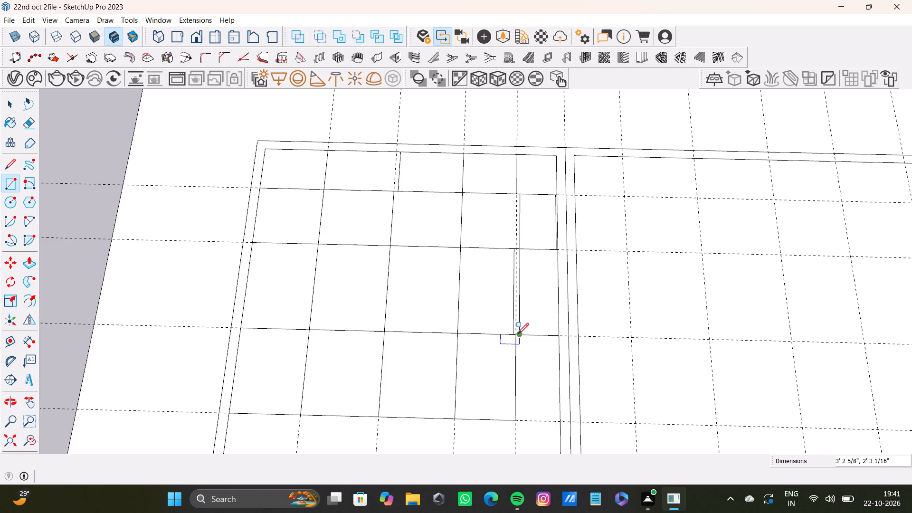
pyautogui.click(518, 334)
pyautogui.click(560, 424)
# Draw five adjoining rectangles about 3' 5" deep in the corner cell's fifth guide band, from about 2' 11" to about 1' 8" wide.
pyautogui.scroll(-7, 318, 395)
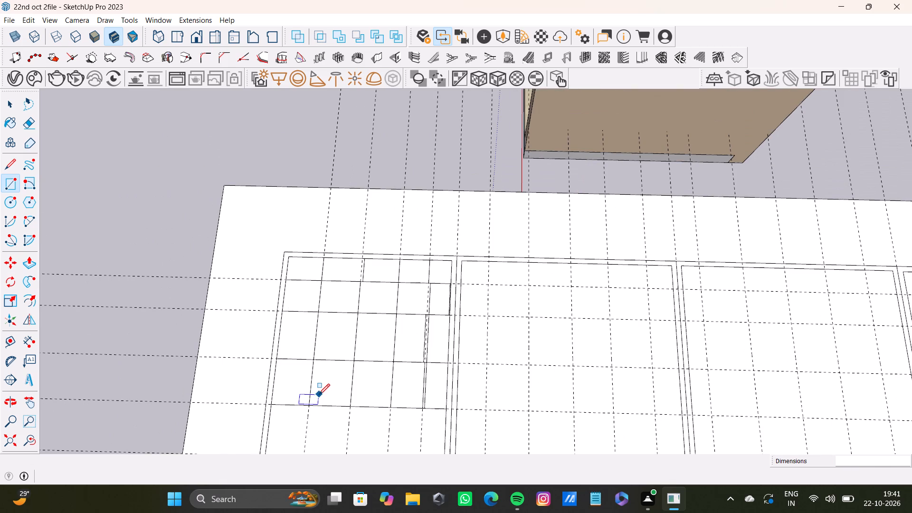
pyautogui.moveTo(319, 395); pyautogui.dragTo(307, 171, button='middle')
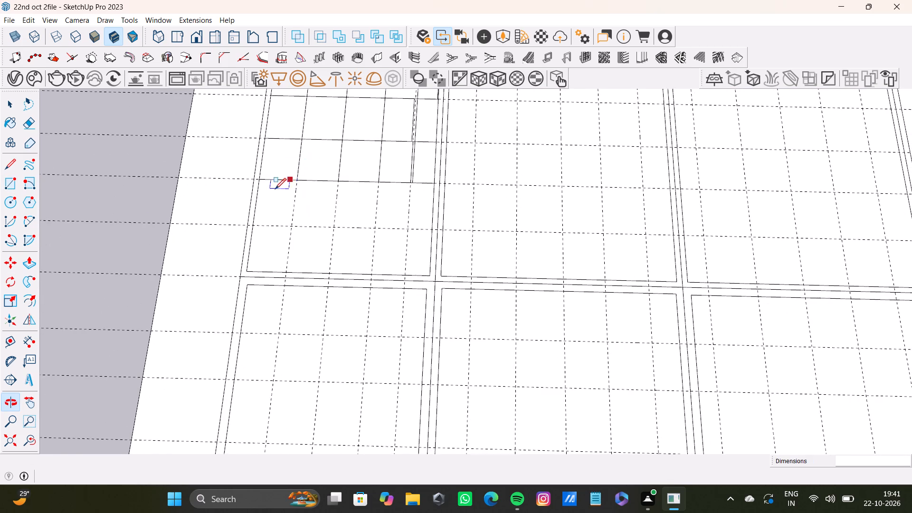
pyautogui.scroll(3, 274, 190)
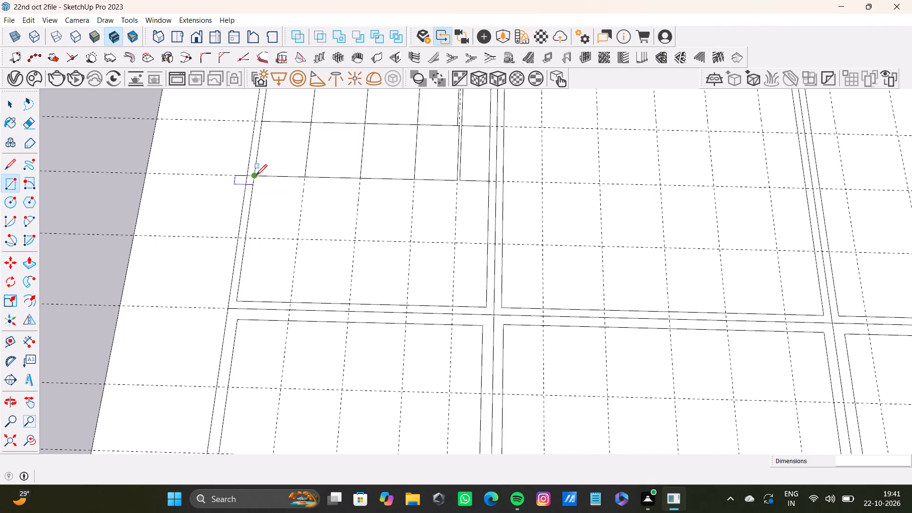
pyautogui.click(256, 174)
pyautogui.click(298, 241)
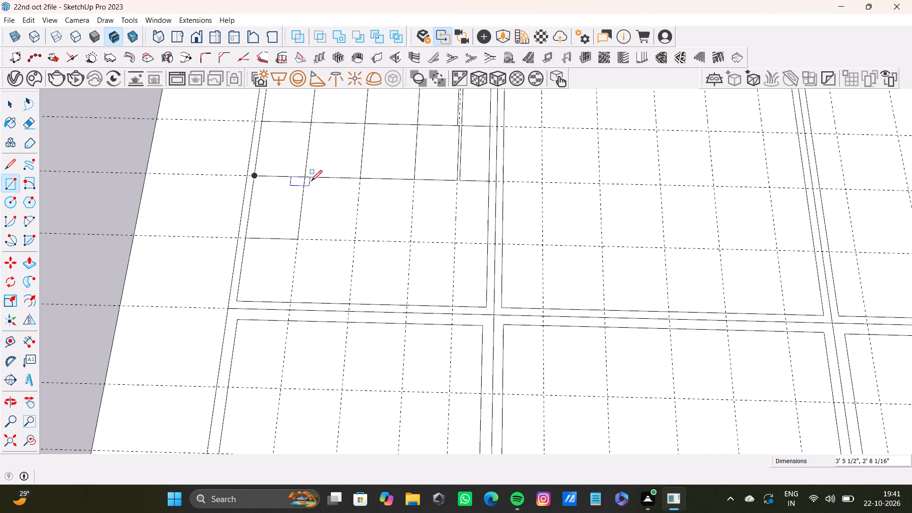
pyautogui.click(305, 174)
pyautogui.click(354, 241)
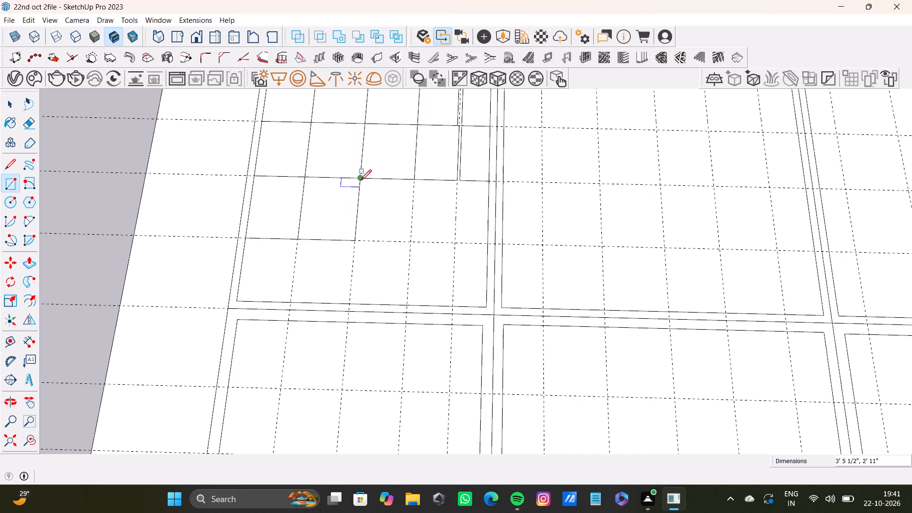
pyautogui.click(360, 179)
pyautogui.click(411, 241)
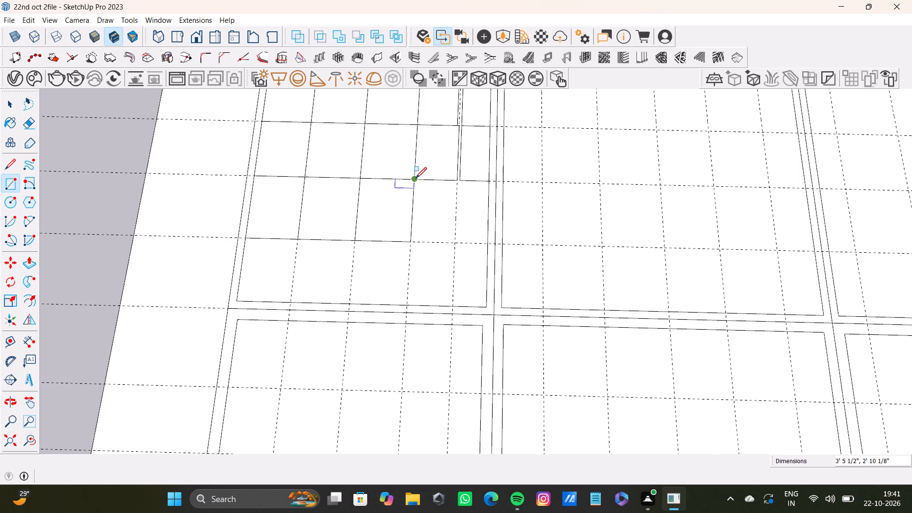
pyautogui.click(416, 178)
pyautogui.click(452, 239)
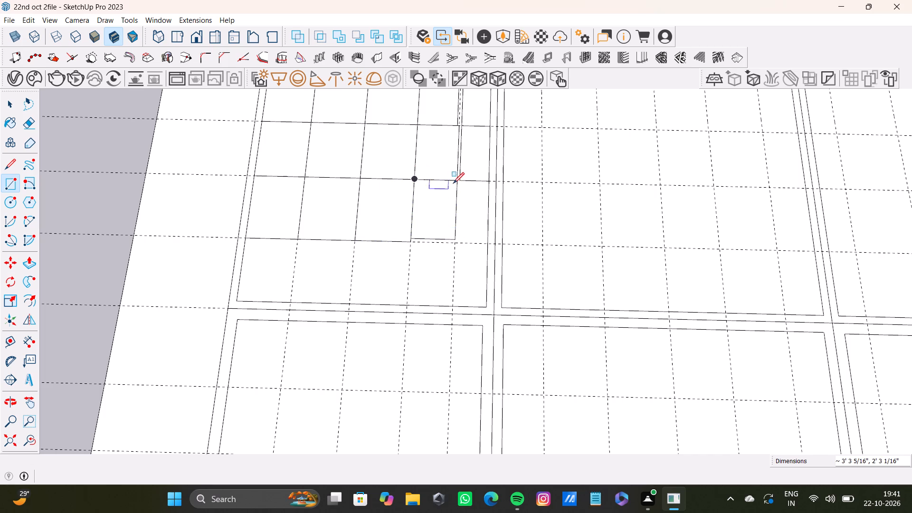
pyautogui.click(455, 181)
pyautogui.click(485, 243)
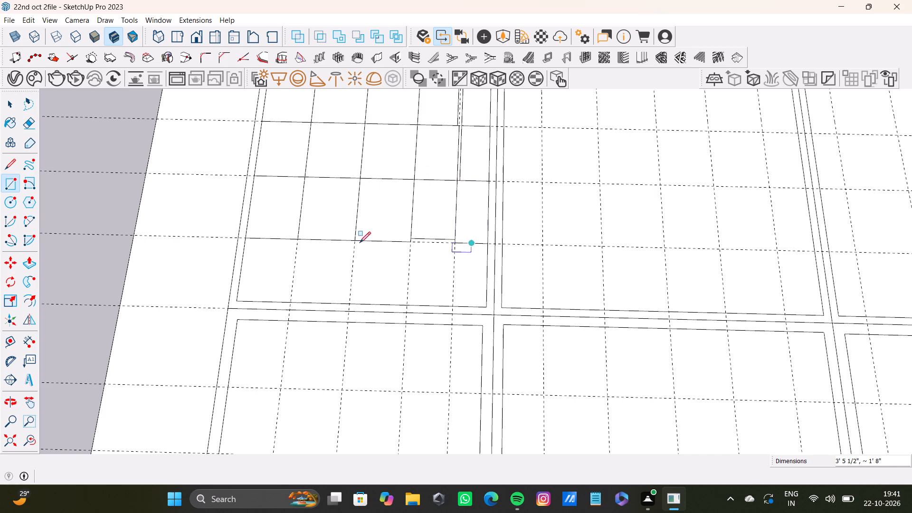
# Draw five adjoining rectangles about 3' 4" deep in the corner cell's last guide band, ending on its far inner outline.
pyautogui.click(248, 237)
pyautogui.click(293, 299)
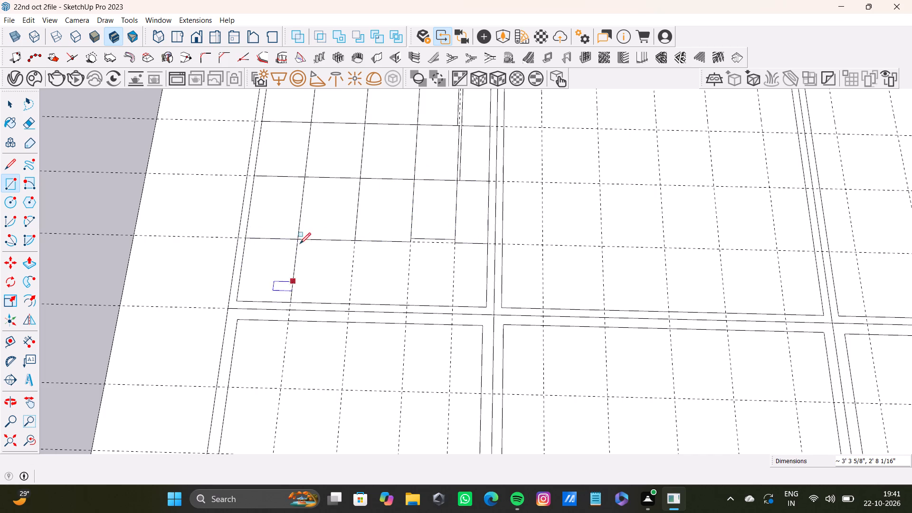
pyautogui.click(298, 237)
pyautogui.click(350, 303)
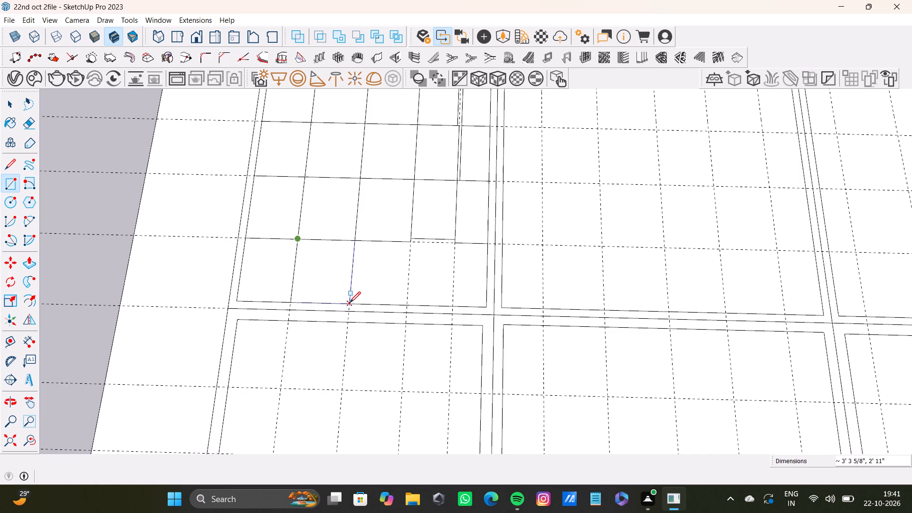
pyautogui.click(352, 239)
pyautogui.click(406, 307)
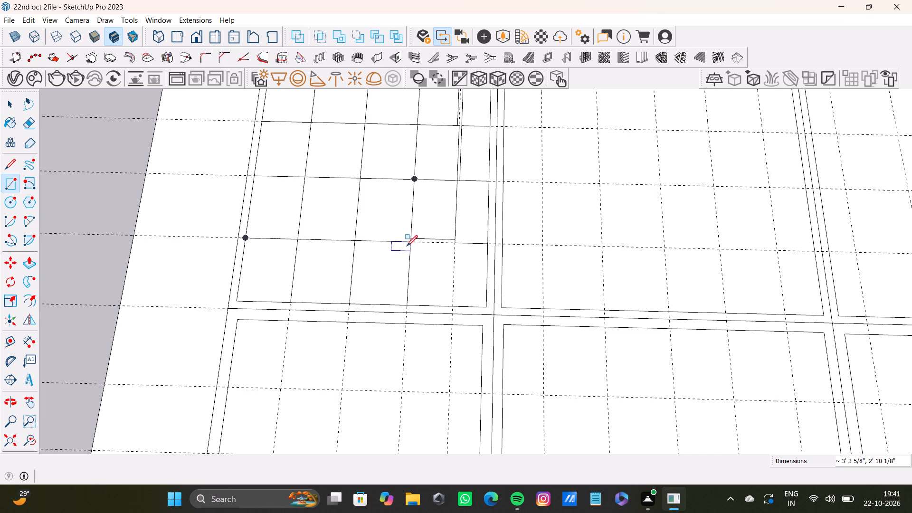
pyautogui.click(415, 245)
pyautogui.click(453, 306)
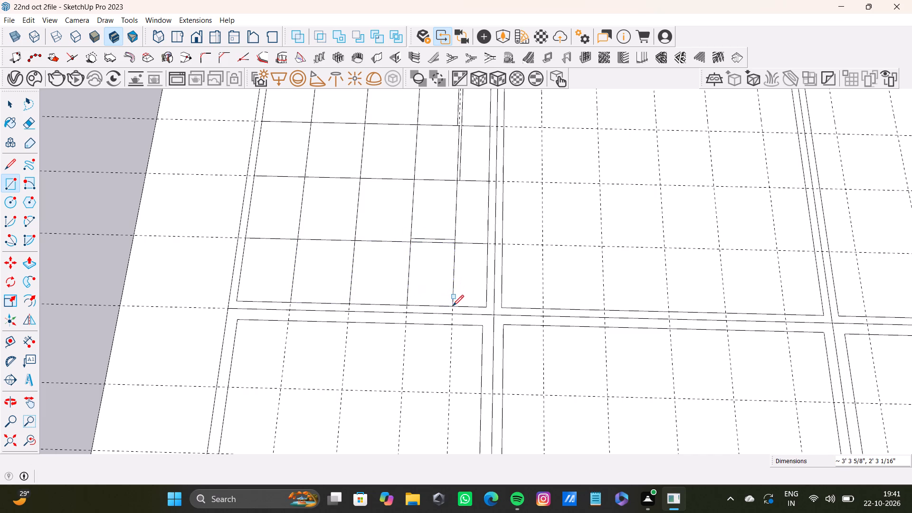
pyautogui.click(454, 243)
pyautogui.click(483, 309)
# Draw five adjoining rectangles about 3' 3" deep in the first guide band of the cell adjoining the corner cell's last band.
pyautogui.scroll(-3, 429, 298)
pyautogui.click(282, 315)
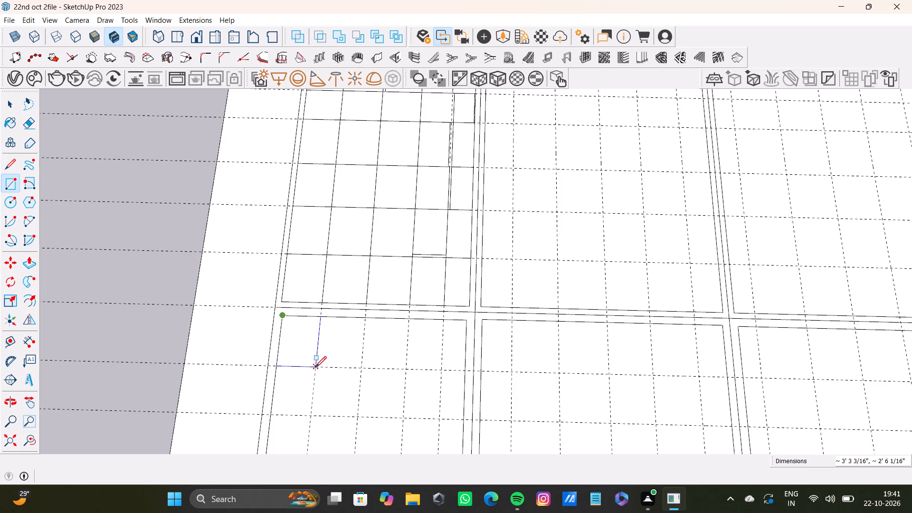
pyautogui.click(315, 365)
pyautogui.click(320, 319)
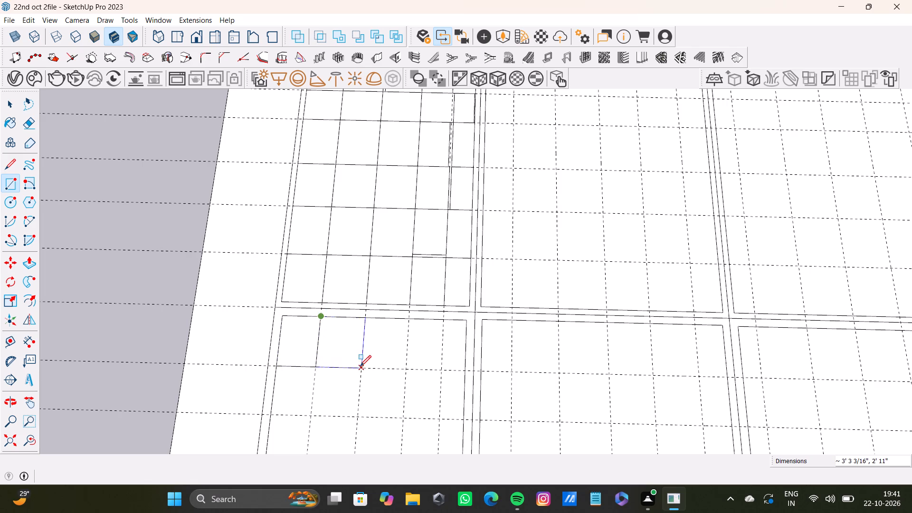
pyautogui.click(360, 366)
pyautogui.click(364, 318)
pyautogui.click(404, 370)
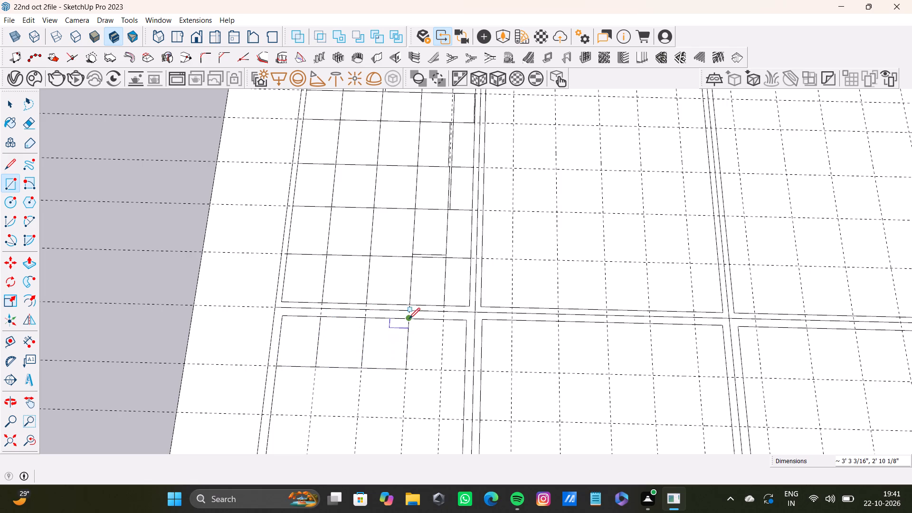
pyautogui.click(409, 319)
pyautogui.click(440, 369)
pyautogui.click(442, 323)
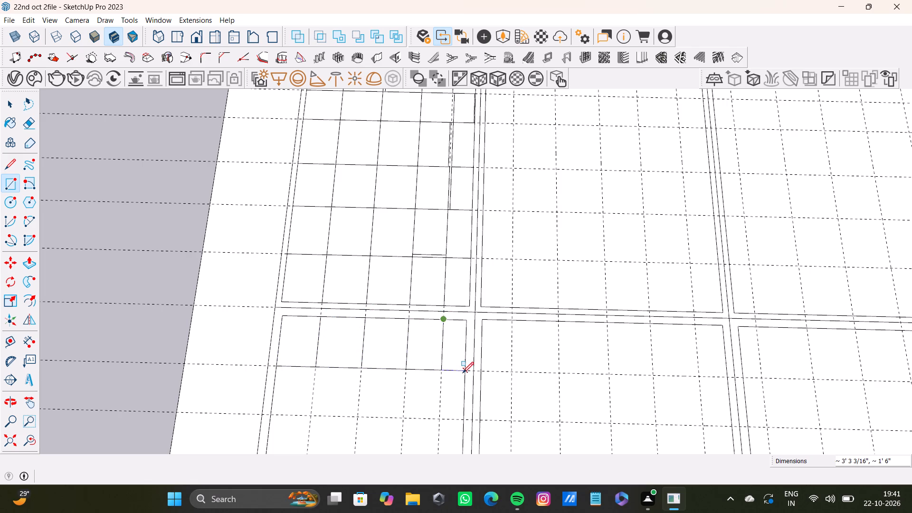
pyautogui.click(463, 373)
# Draw four rectangles about 3' deep in that second cell's second guide band, about 2' 6", 2' 8", 2' 10" and 2' 3" wide.
pyautogui.click(279, 366)
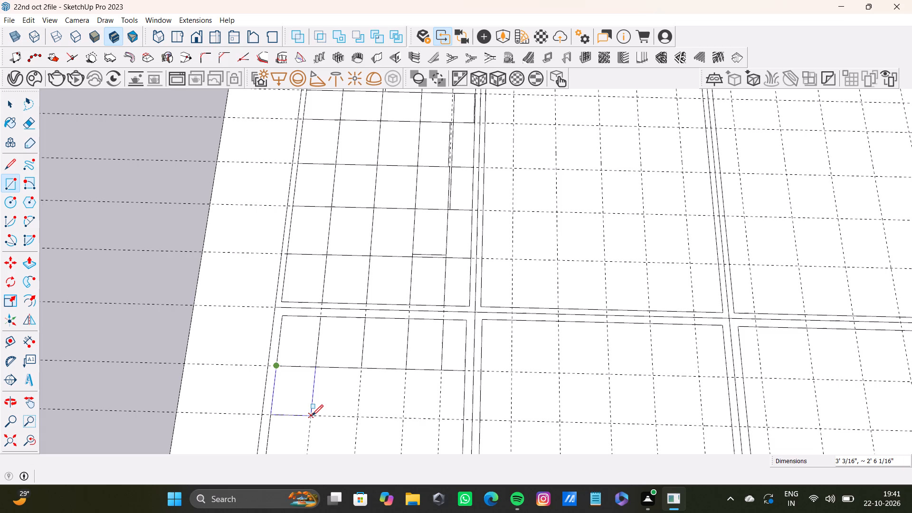
pyautogui.click(310, 416)
pyautogui.click(313, 369)
pyautogui.click(354, 417)
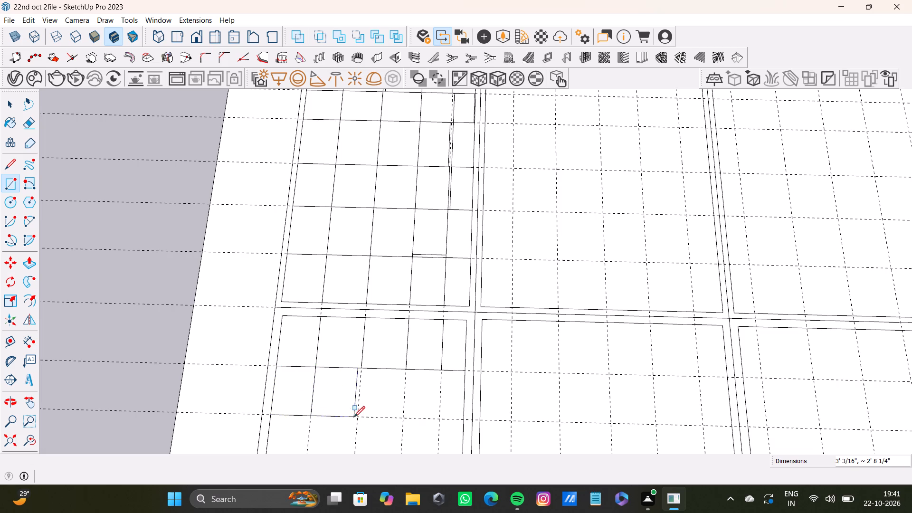
pyautogui.click(361, 367)
pyautogui.click(401, 420)
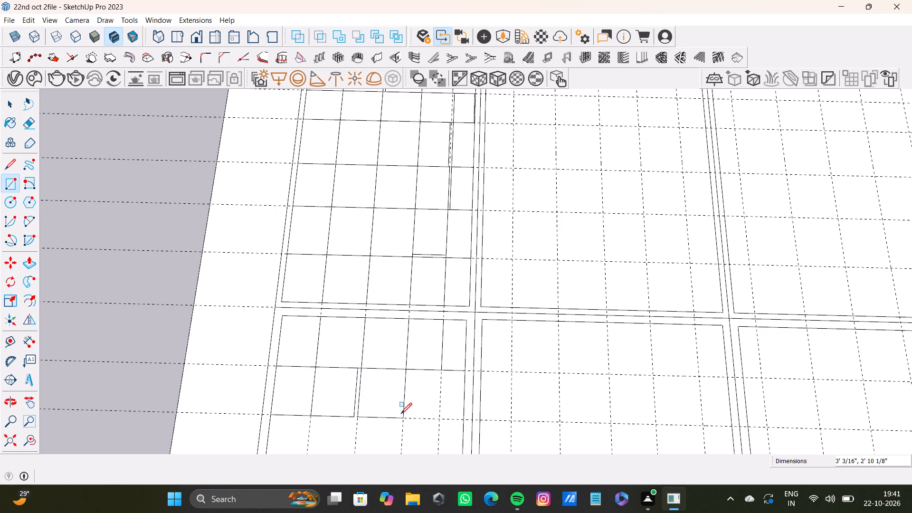
pyautogui.click(402, 370)
pyautogui.click(437, 418)
# Draw five adjoining rectangles about 3' 7" to 3' 10" deep in the second cell's third guide band, ending with one about 1' 6" wide.
pyautogui.scroll(-4, 324, 403)
pyautogui.moveTo(327, 399); pyautogui.dragTo(316, 431, button='middle')
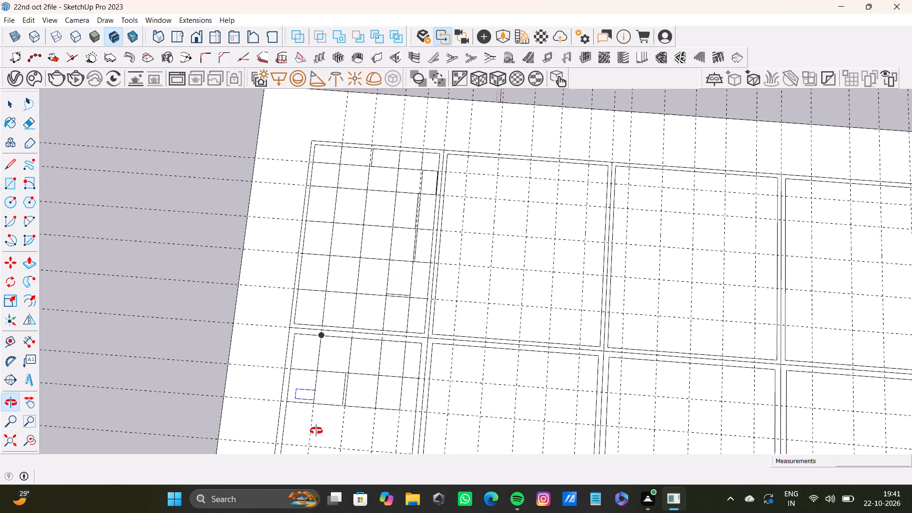
pyautogui.moveTo(316, 431); pyautogui.dragTo(313, 208, button='middle')
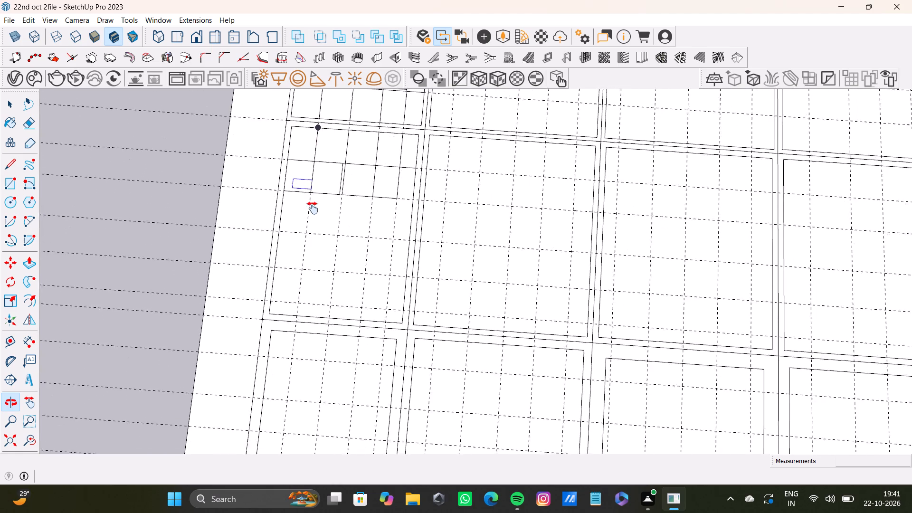
pyautogui.moveTo(313, 208); pyautogui.dragTo(310, 190, button='middle')
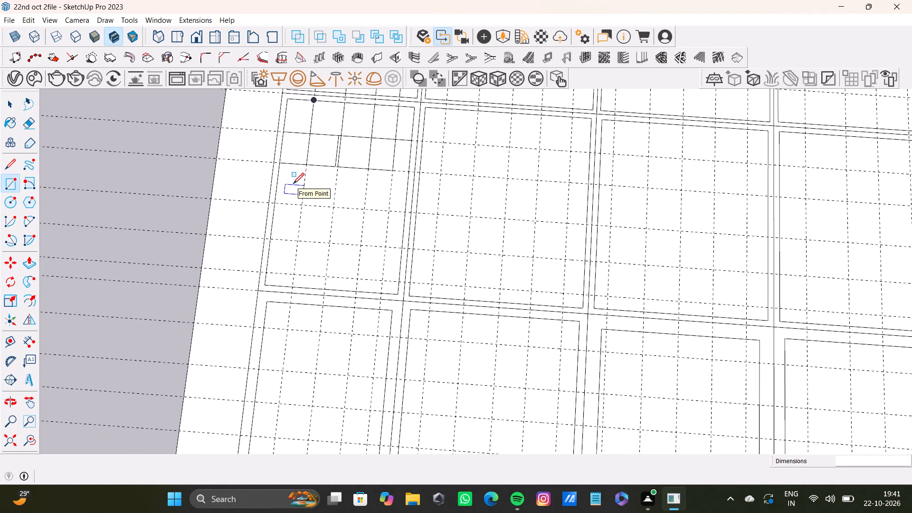
pyautogui.scroll(-1, 476, 84)
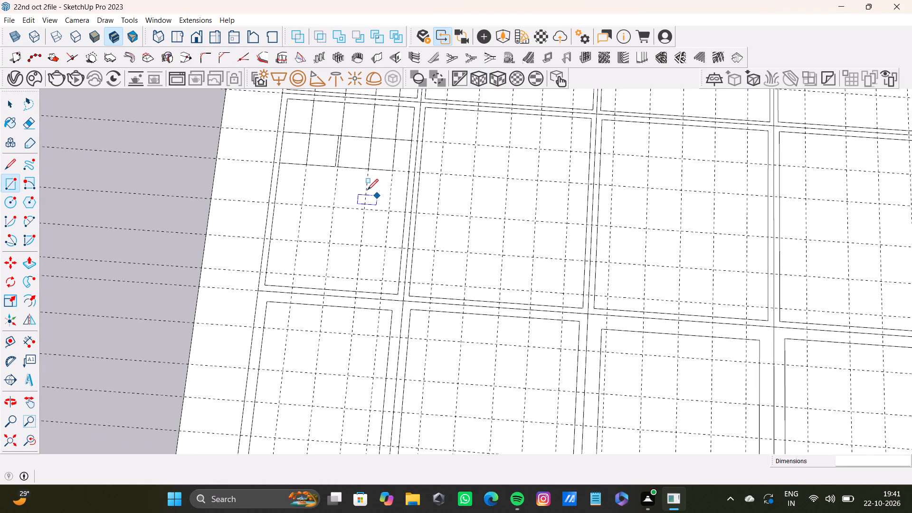
pyautogui.scroll(4, 323, 193)
pyautogui.click(258, 150)
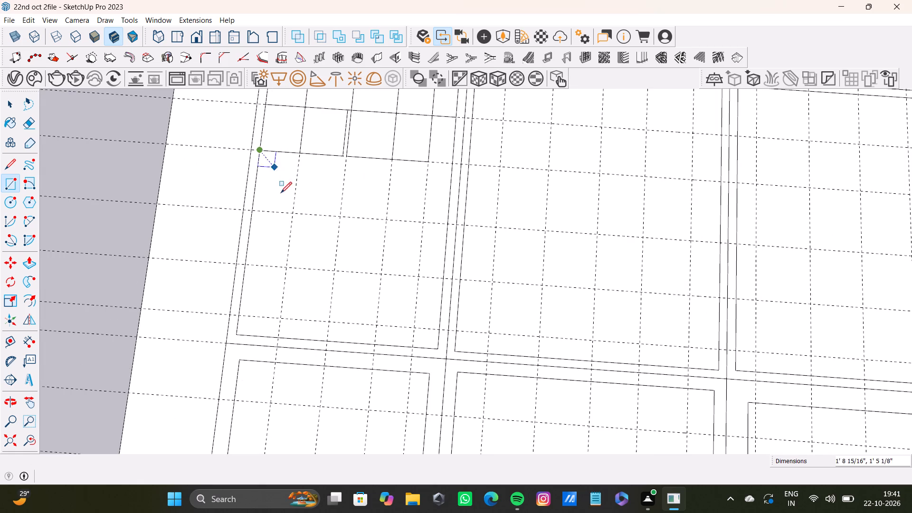
pyautogui.click(292, 214)
pyautogui.click(299, 155)
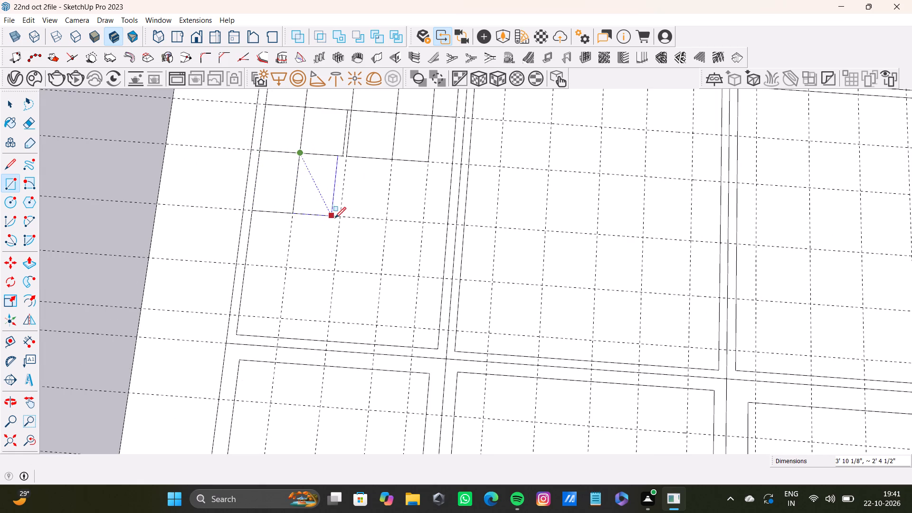
pyautogui.click(336, 218)
pyautogui.click(349, 154)
pyautogui.click(387, 217)
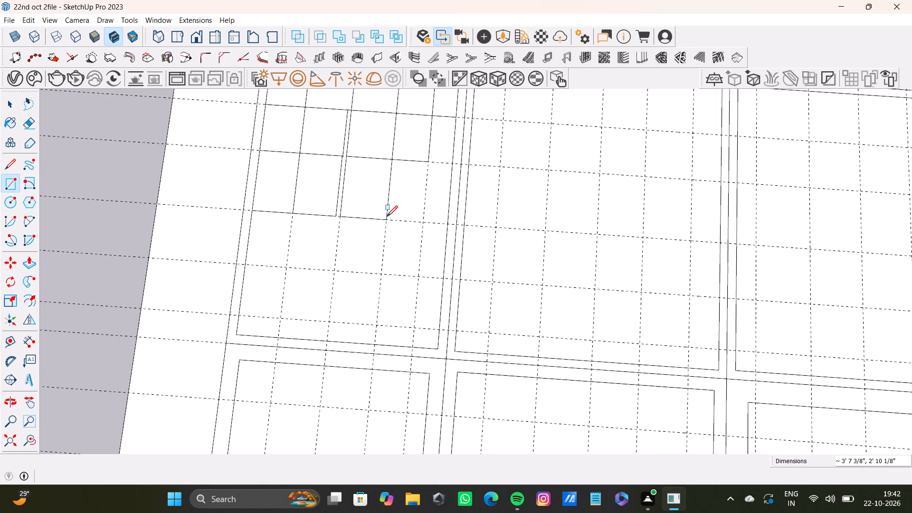
pyautogui.click(393, 156)
pyautogui.click(422, 218)
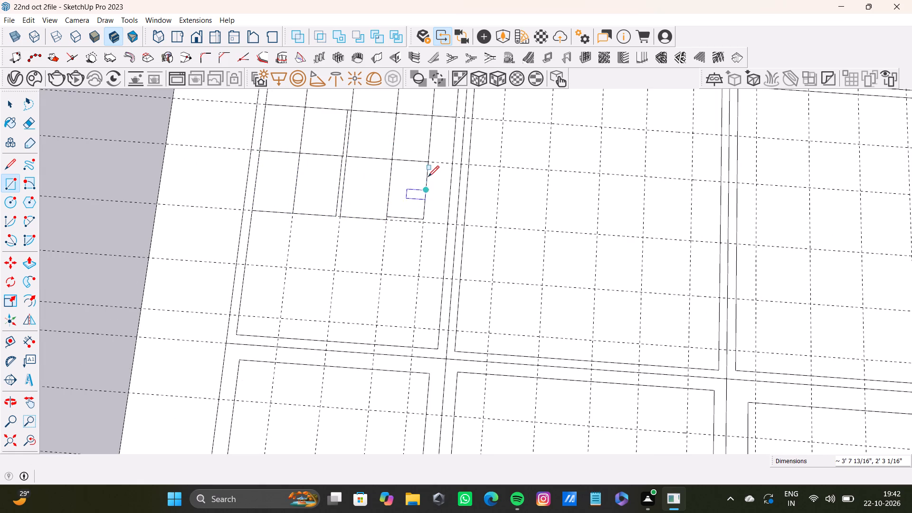
pyautogui.click(429, 164)
pyautogui.click(446, 226)
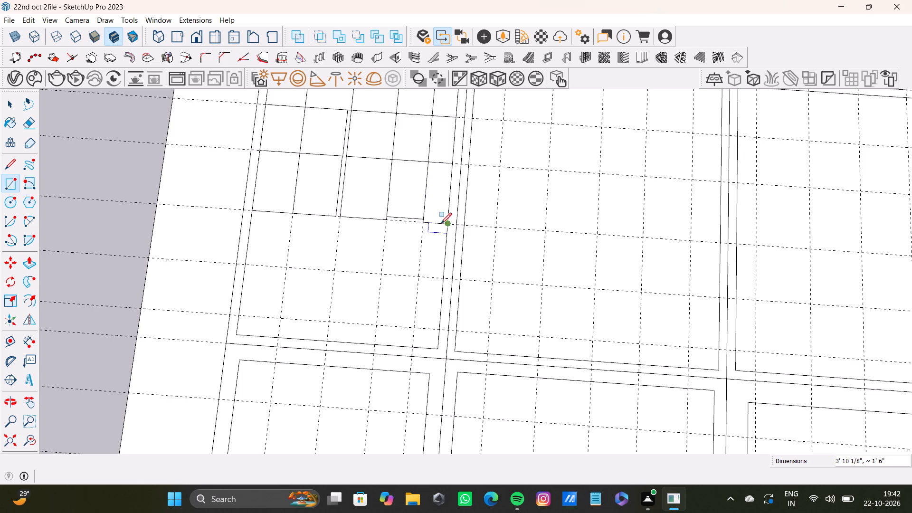
# Draw two adjoining rectangles about 3' 4" deep in the second cell's fourth guide band, about 2' 6" and 2' 11" wide.
pyautogui.click(252, 208)
pyautogui.click(287, 268)
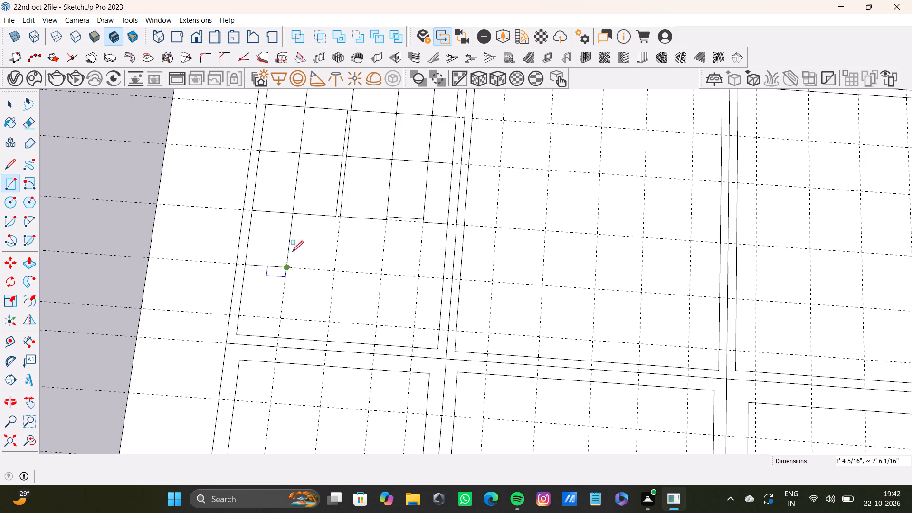
pyautogui.click(294, 211)
pyautogui.click(335, 272)
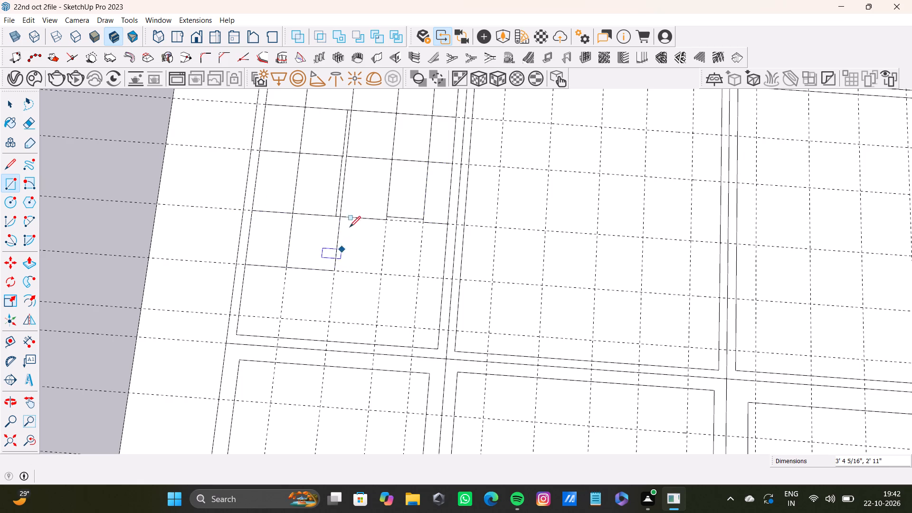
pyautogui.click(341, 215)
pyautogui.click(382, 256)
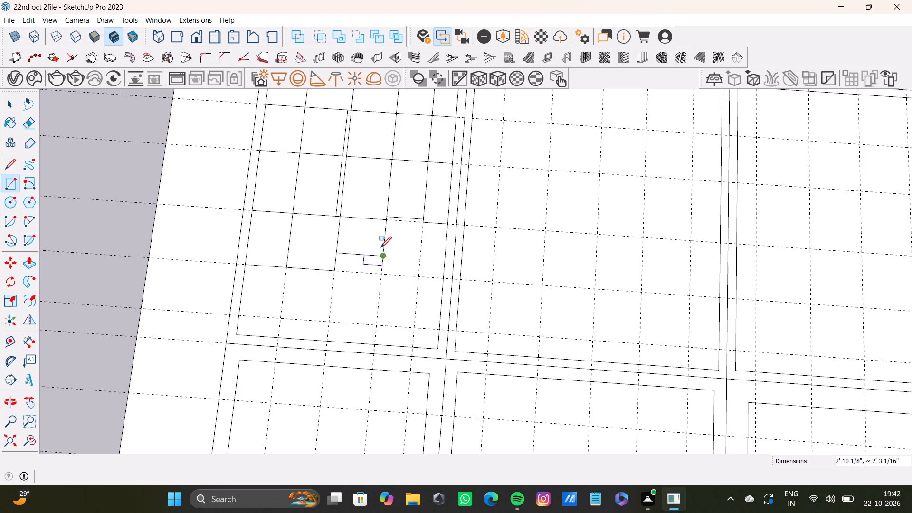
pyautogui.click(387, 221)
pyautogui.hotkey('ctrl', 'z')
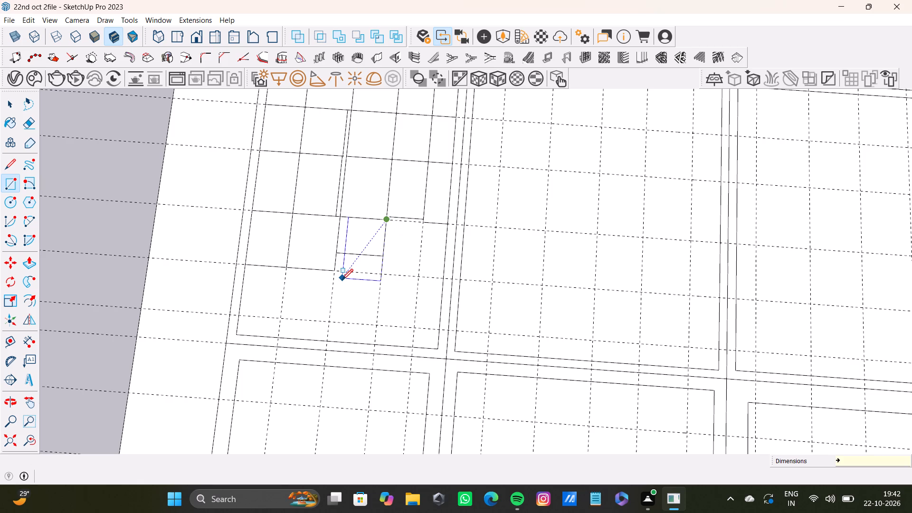
# Complete the fourth guide band with three adjoining rectangles about 3' 4" deep, about 2' 10", 2' 3" and 1' 6" wide.
pyautogui.click(341, 217)
pyautogui.click(378, 273)
pyautogui.click(386, 221)
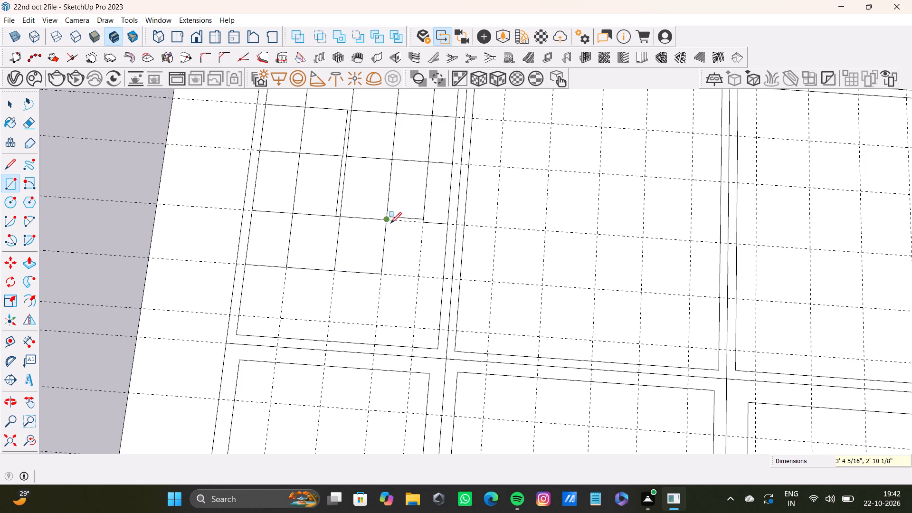
pyautogui.click(417, 278)
pyautogui.click(425, 224)
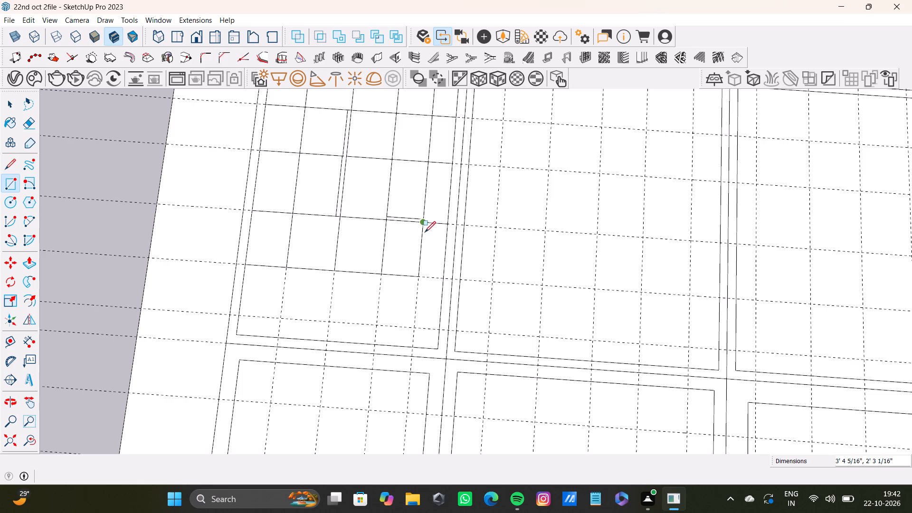
pyautogui.click(446, 279)
# Draw two adjoining rectangles about 3' 1" deep at the start of the second cell's fifth guide band.
pyautogui.click(248, 262)
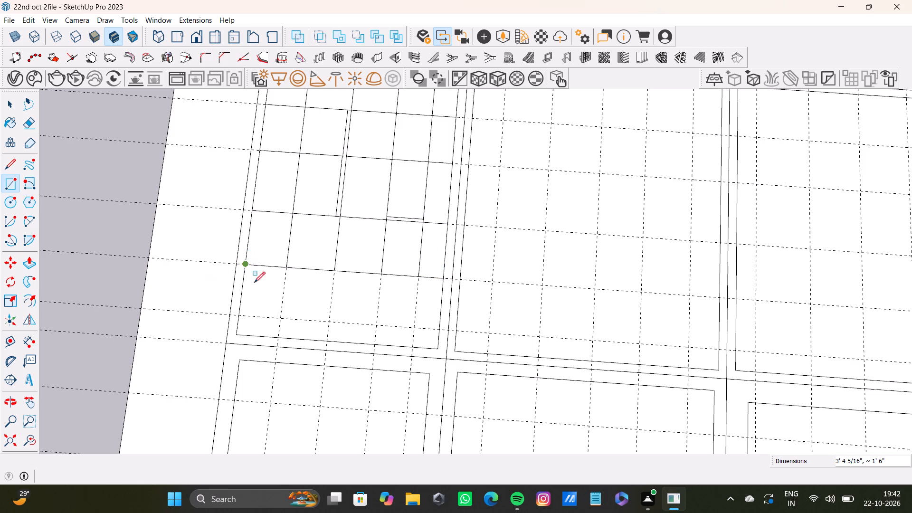
pyautogui.click(282, 319)
pyautogui.click(285, 269)
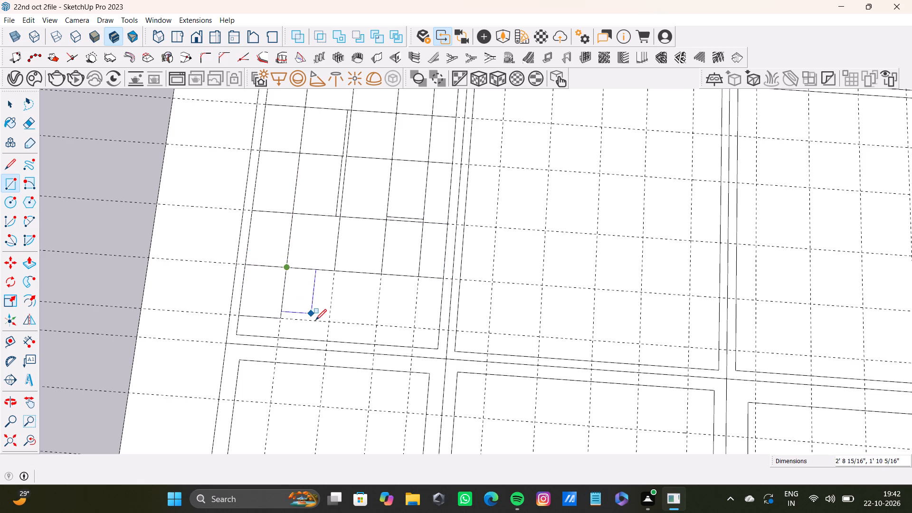
pyautogui.click(327, 323)
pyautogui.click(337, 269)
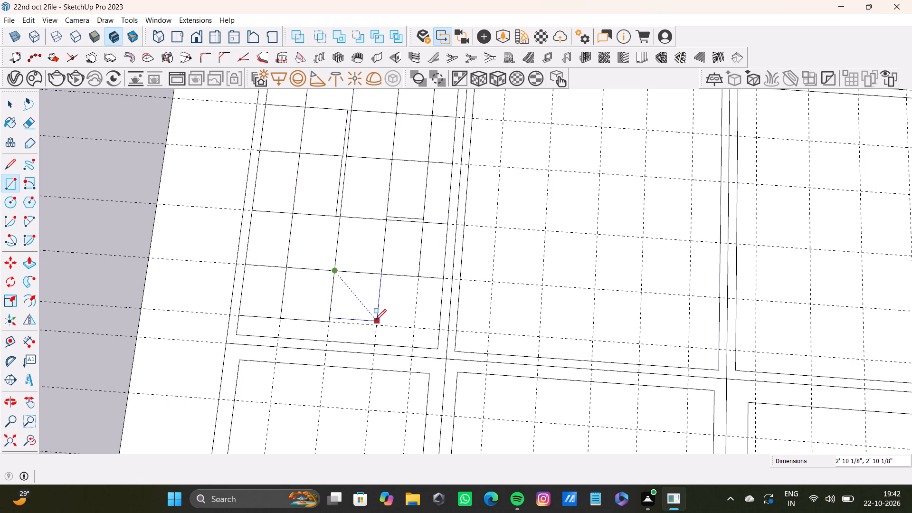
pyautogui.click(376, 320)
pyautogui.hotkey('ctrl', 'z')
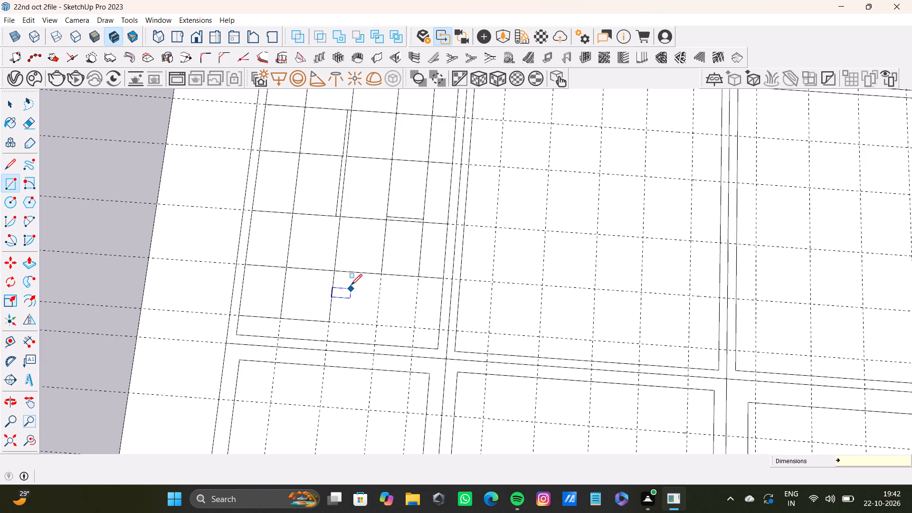
# Complete the fifth guide band with three adjoining rectangles about 3' 1" deep, about 2' 10", 2' 3" and 1' 6" wide.
pyautogui.click(334, 272)
pyautogui.click(375, 327)
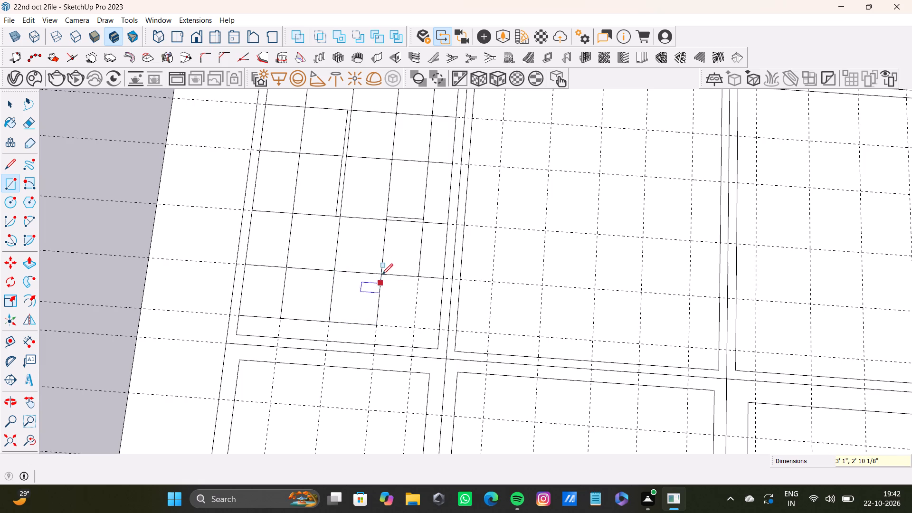
pyautogui.click(380, 273)
pyautogui.click(412, 329)
pyautogui.click(419, 277)
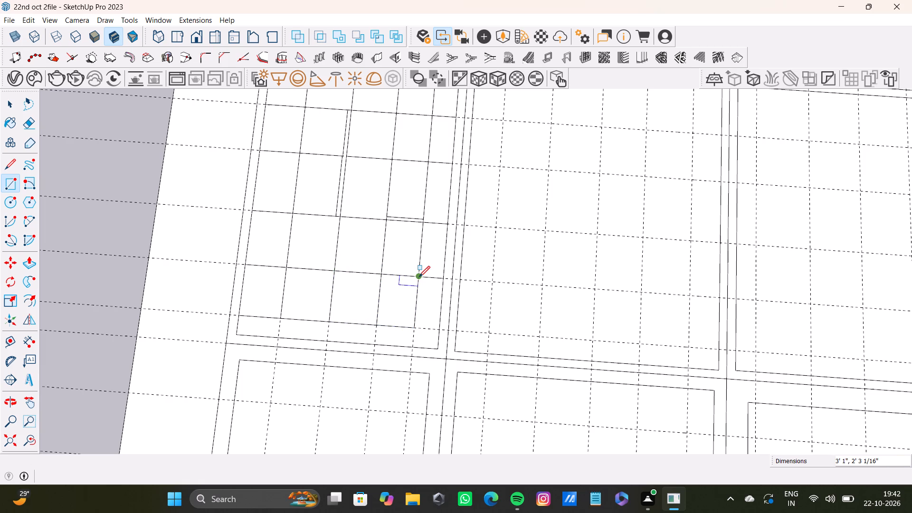
pyautogui.click(440, 330)
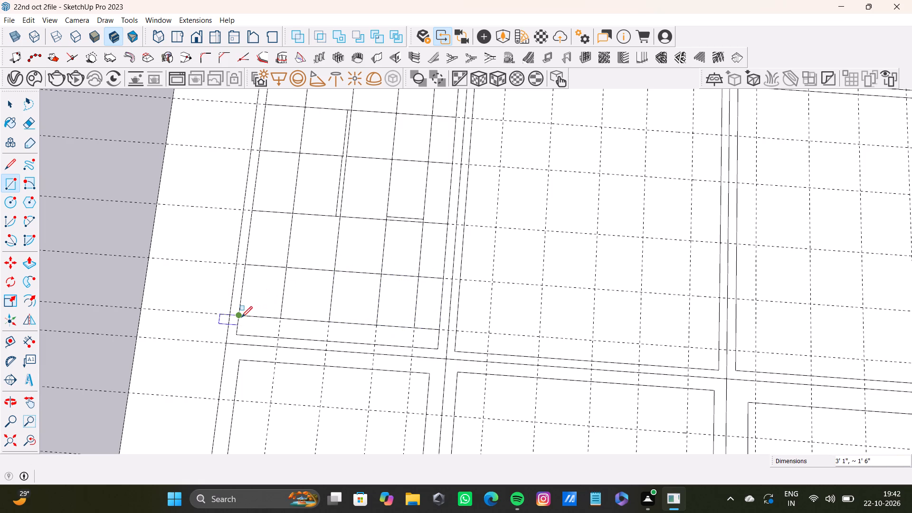
# Draw four adjoining rectangles about 1' 2" deep in the second cell's last guide band, down to its far inner outline.
pyautogui.click(241, 317)
pyautogui.click(280, 335)
pyautogui.click(282, 319)
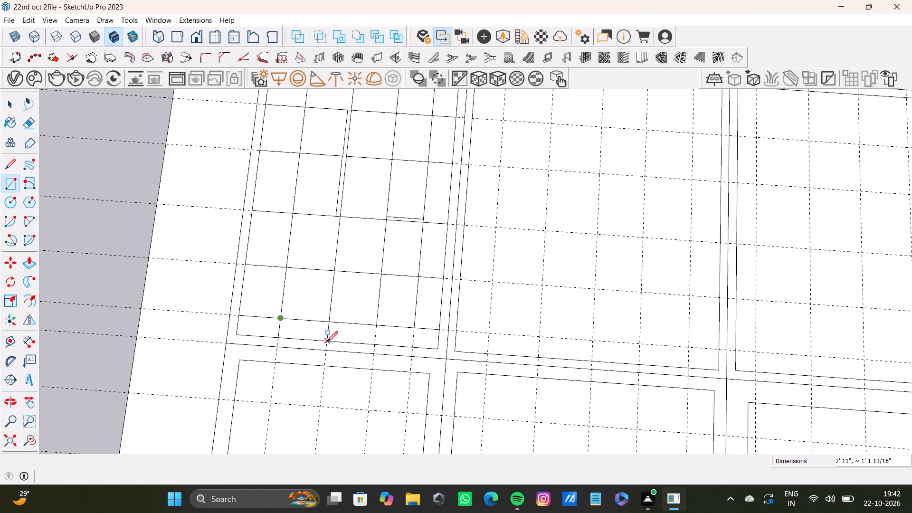
pyautogui.click(327, 342)
pyautogui.click(330, 323)
pyautogui.click(376, 345)
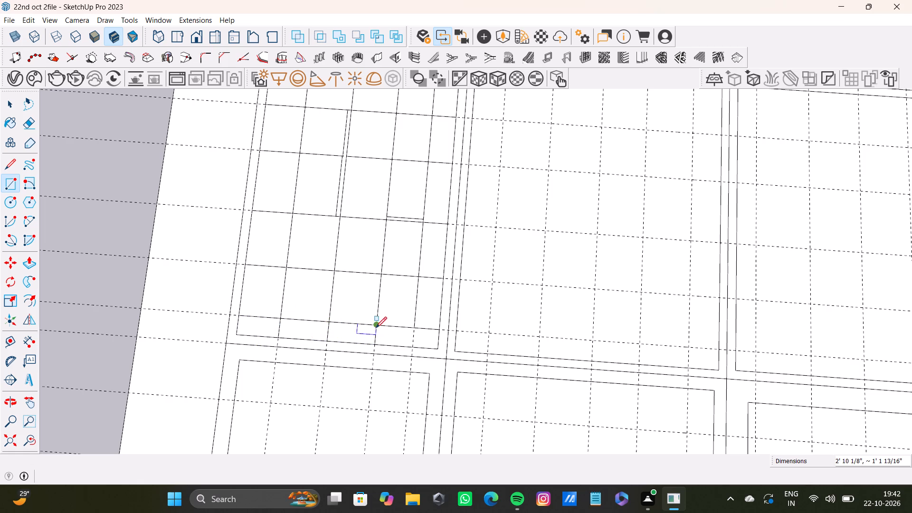
pyautogui.click(376, 328)
pyautogui.click(414, 351)
# Draw three rectangles about 2' 1" wide down the first guide column of the cell beside the corner cell's long side, about 1' 10", 2' 5" and 3' 6" deep.
pyautogui.scroll(-8, 425, 335)
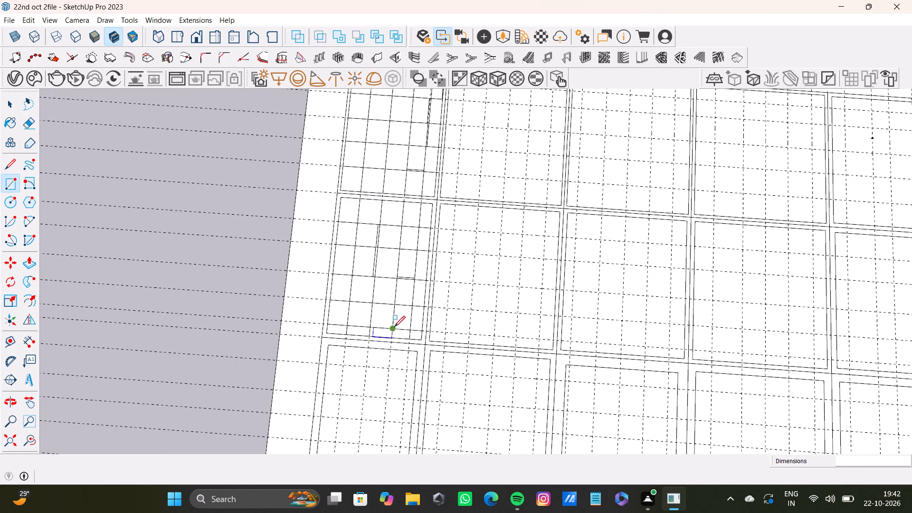
pyautogui.scroll(-2, 402, 304)
pyautogui.keyDown('shift'); pyautogui.moveTo(409, 298); pyautogui.dragTo(342, 361, button='middle'); pyautogui.keyUp('shift')
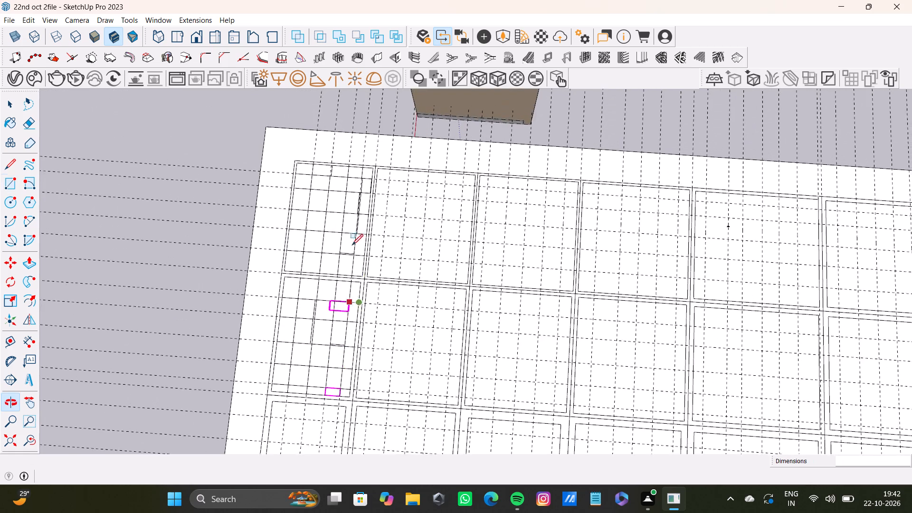
pyautogui.scroll(3, 357, 237)
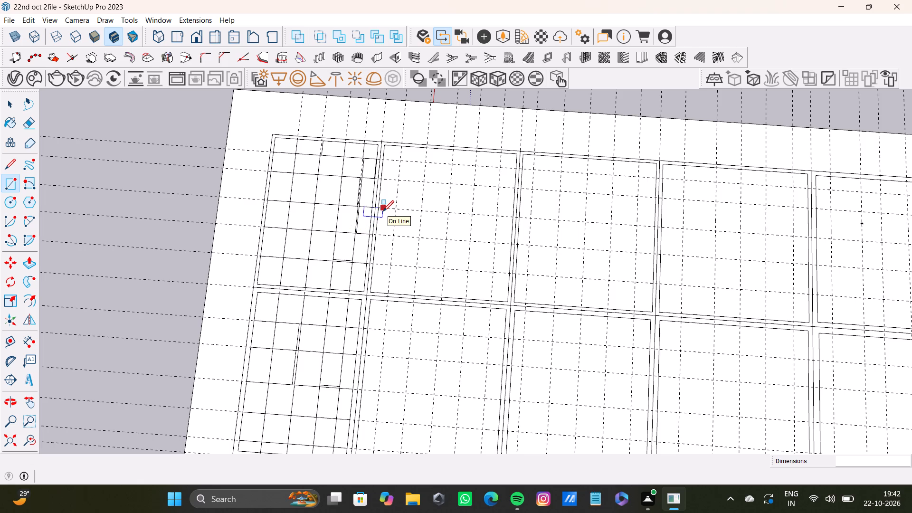
pyautogui.scroll(6, 393, 174)
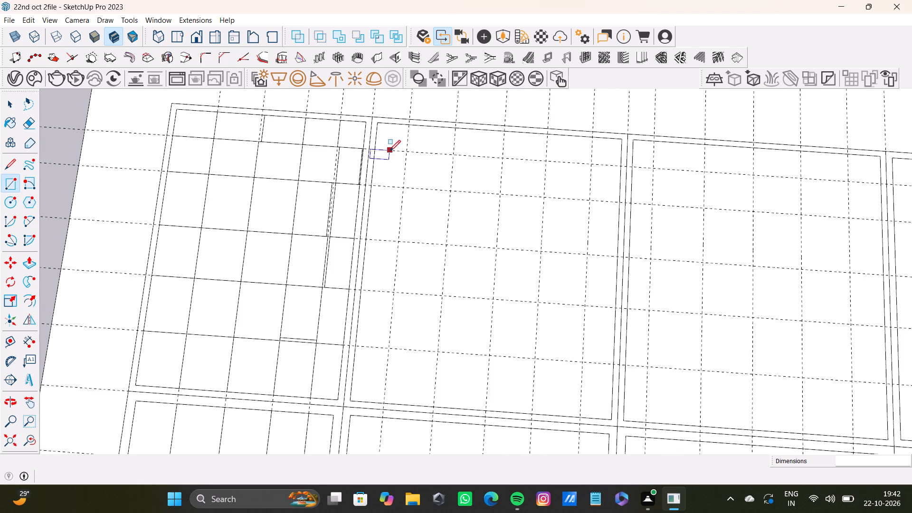
pyautogui.click(382, 121)
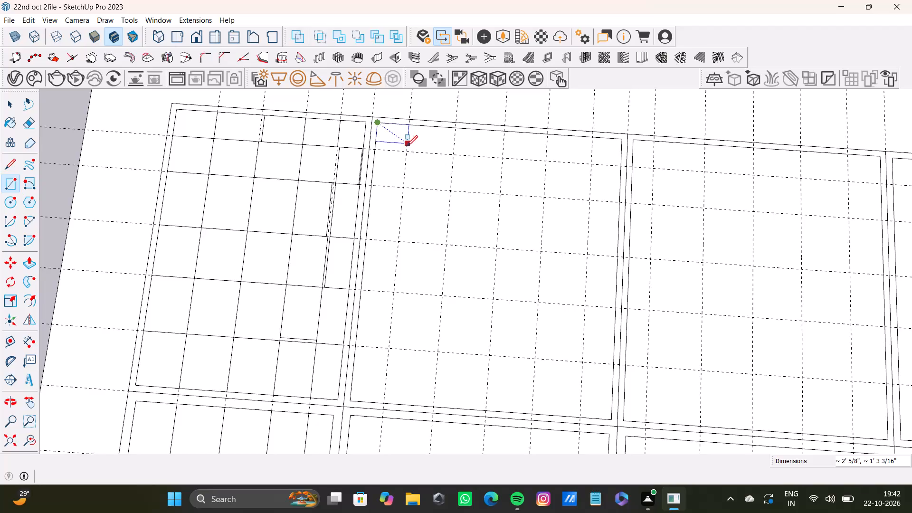
pyautogui.click(405, 151)
pyautogui.click(376, 151)
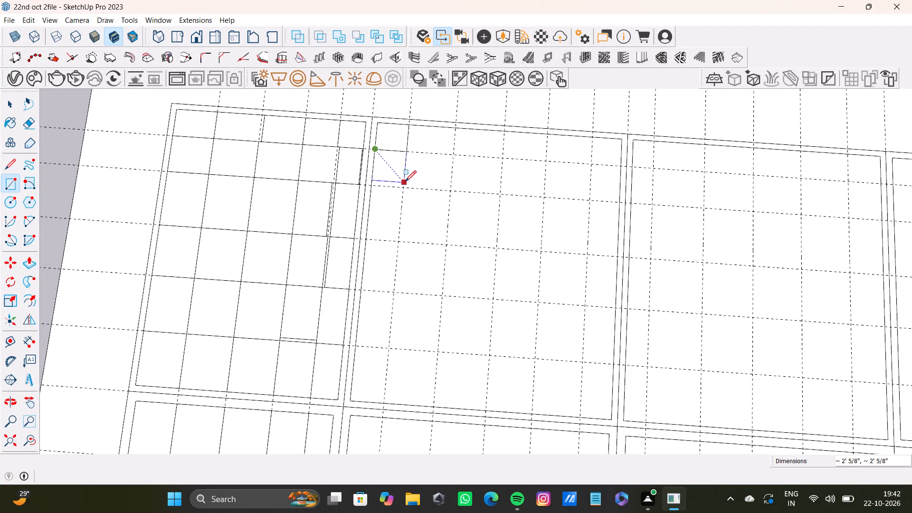
pyautogui.click(404, 187)
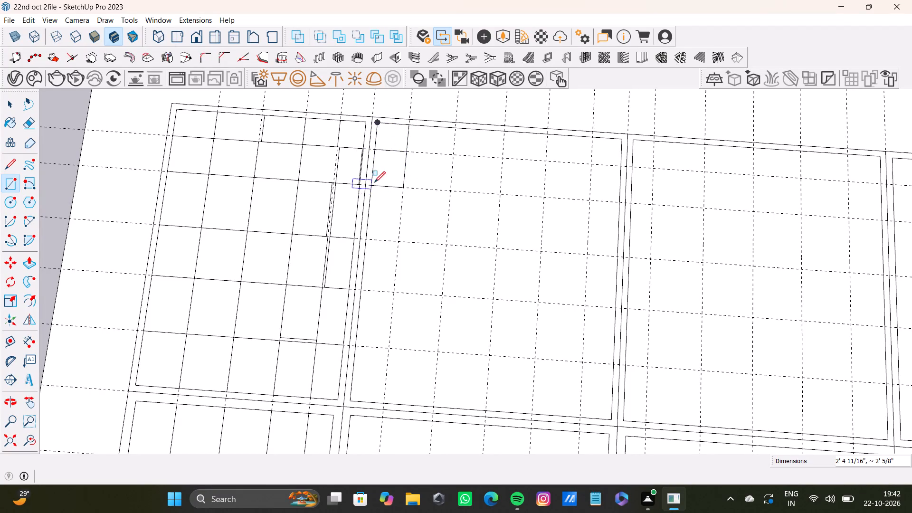
pyautogui.click(374, 182)
pyautogui.click(397, 242)
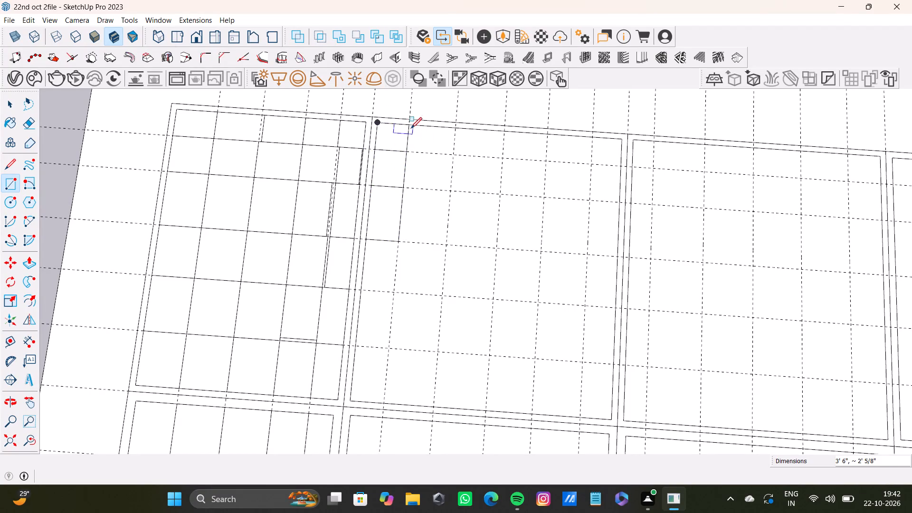
# Complete the first guide band of the cell beside the corner cell with five adjoining rectangles about 1' 10" deep.
pyautogui.click(410, 125)
pyautogui.click(453, 155)
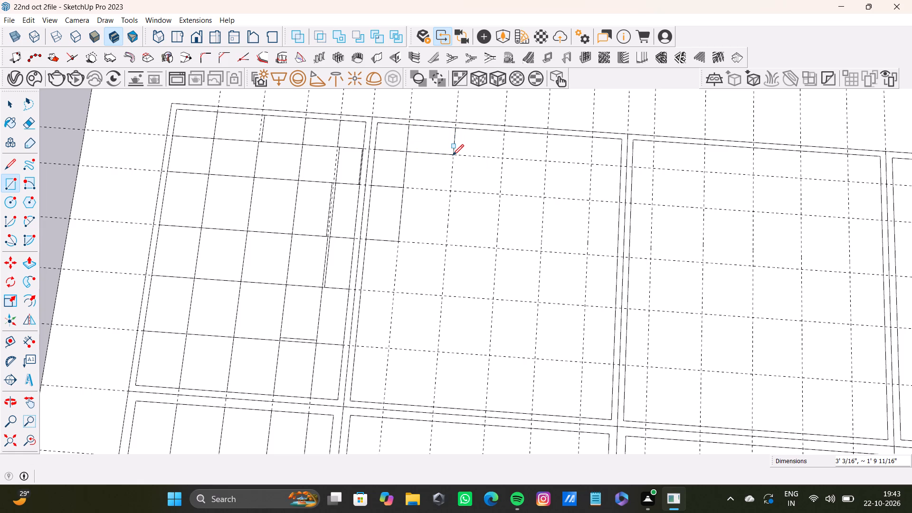
pyautogui.click(456, 130)
pyautogui.click(503, 158)
pyautogui.click(503, 129)
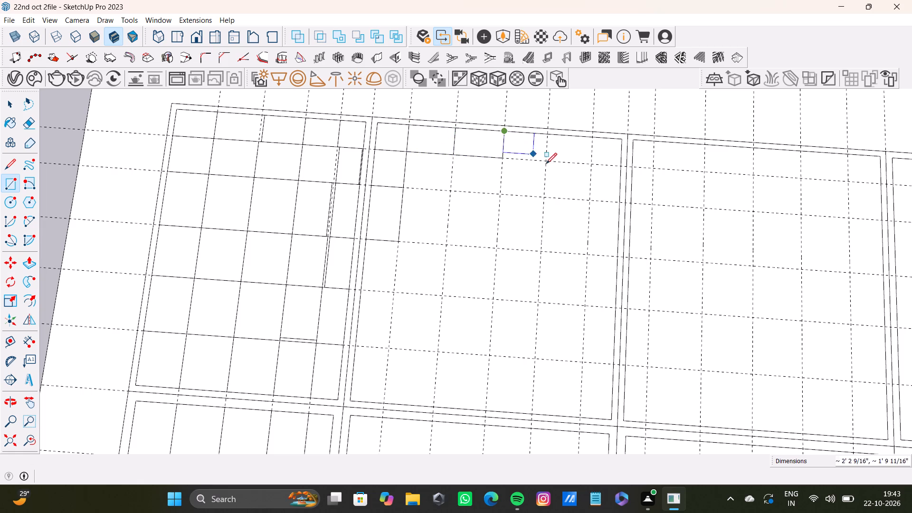
pyautogui.click(548, 161)
pyautogui.click(550, 138)
pyautogui.click(589, 162)
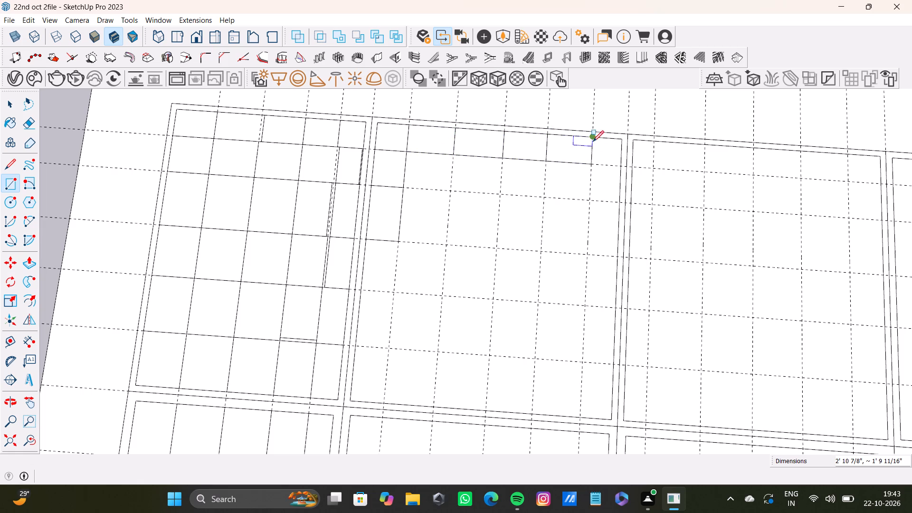
pyautogui.click(593, 140)
pyautogui.click(621, 165)
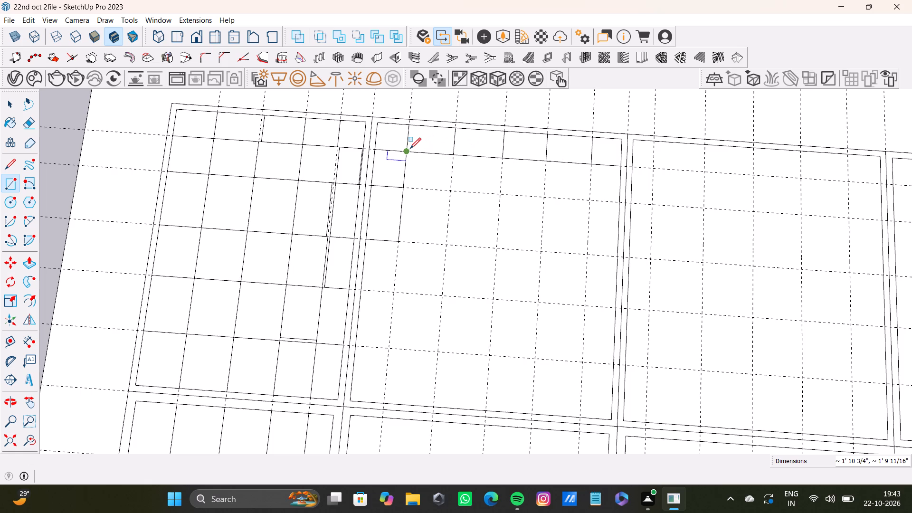
# Complete the cell's second guide band with five adjoining rectangles about 2' 5" deep, up to the far inner outline.
pyautogui.click(408, 150)
pyautogui.click(449, 191)
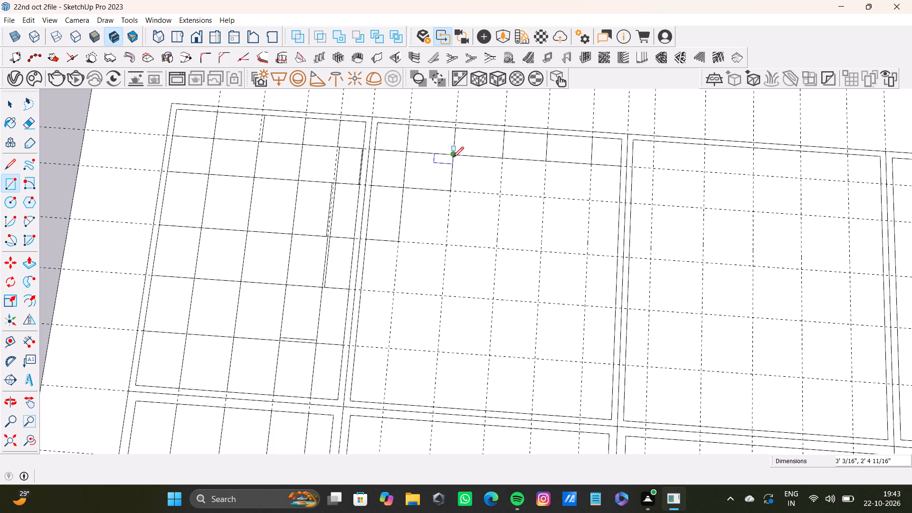
pyautogui.click(453, 158)
pyautogui.click(497, 196)
pyautogui.click(500, 160)
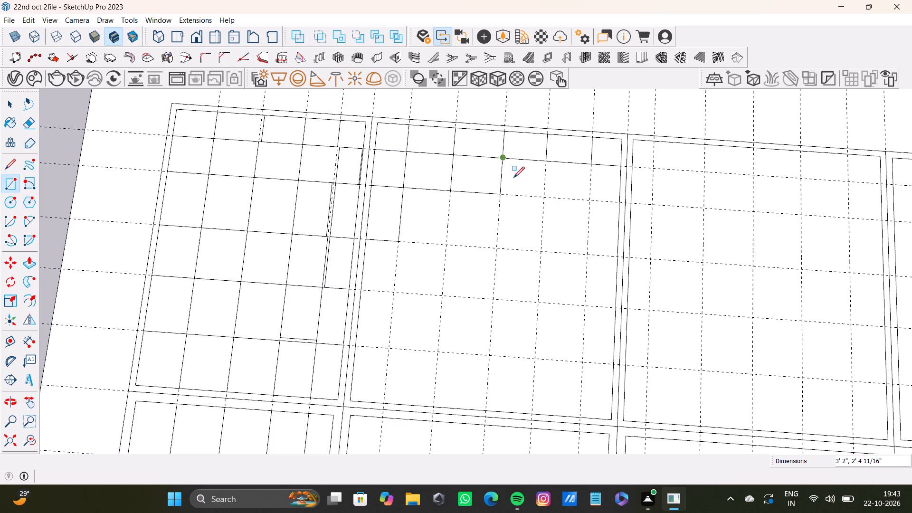
pyautogui.click(546, 199)
pyautogui.click(545, 162)
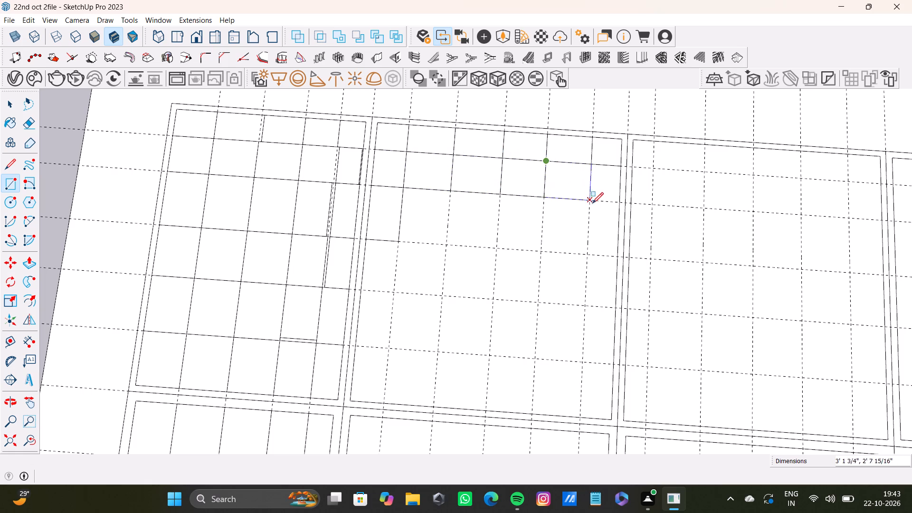
pyautogui.click(590, 201)
pyautogui.click(590, 166)
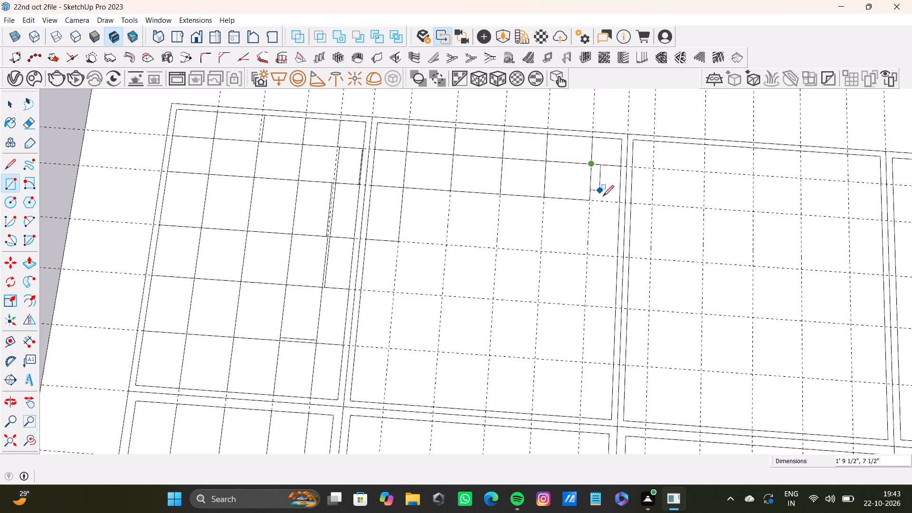
pyautogui.click(617, 204)
# Complete the cell's third guide band with five adjoining rectangles about 3' 6" deep, up to the far inner outline.
pyautogui.click(406, 182)
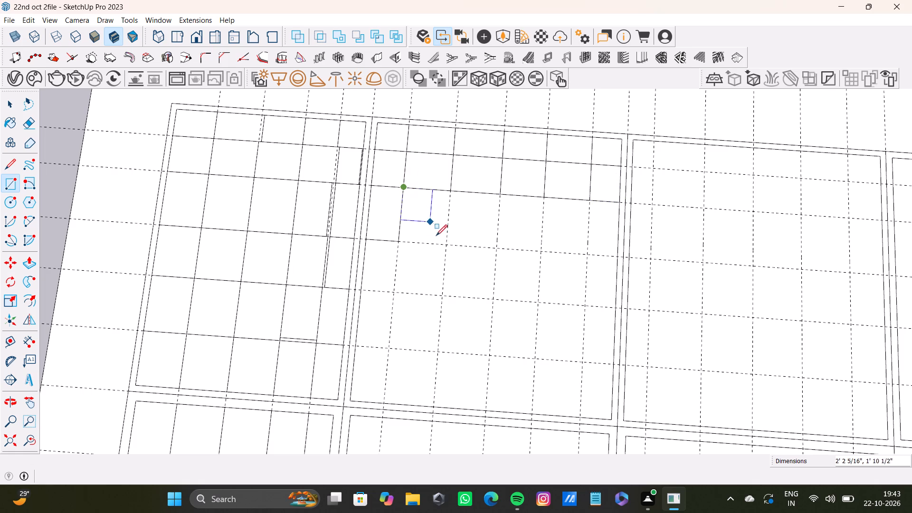
pyautogui.click(446, 244)
pyautogui.click(449, 190)
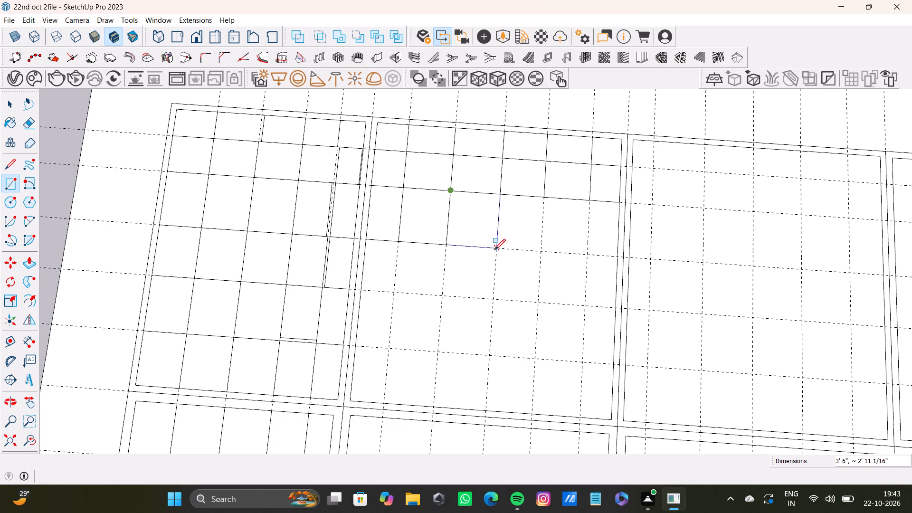
pyautogui.click(494, 250)
pyautogui.click(501, 195)
pyautogui.click(538, 249)
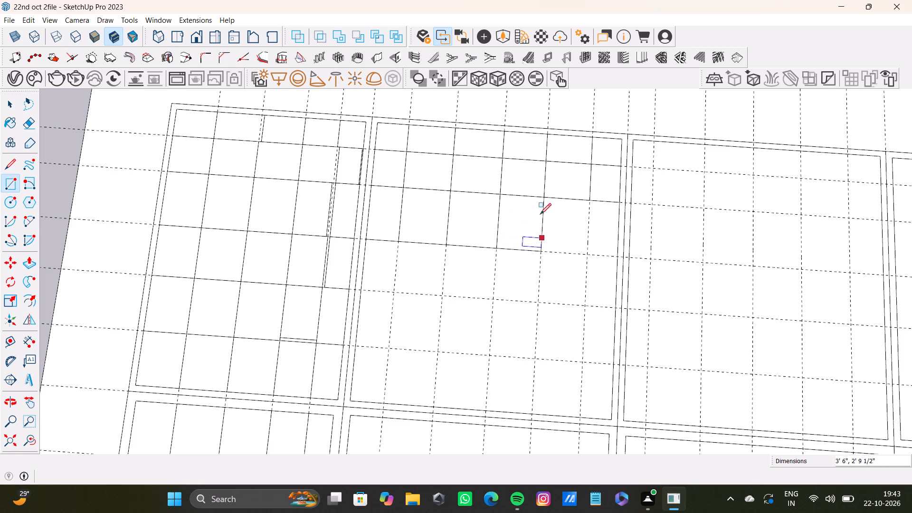
pyautogui.click(545, 199)
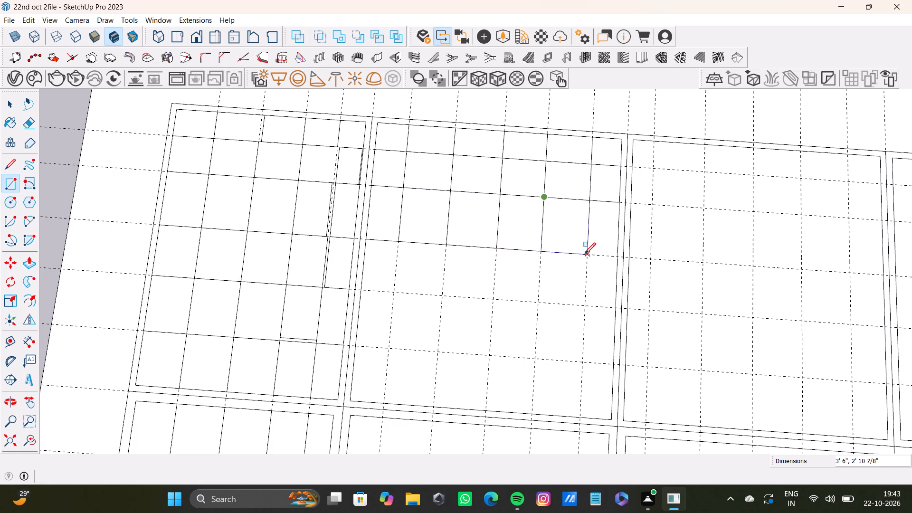
pyautogui.click(585, 254)
pyautogui.click(589, 200)
pyautogui.click(618, 260)
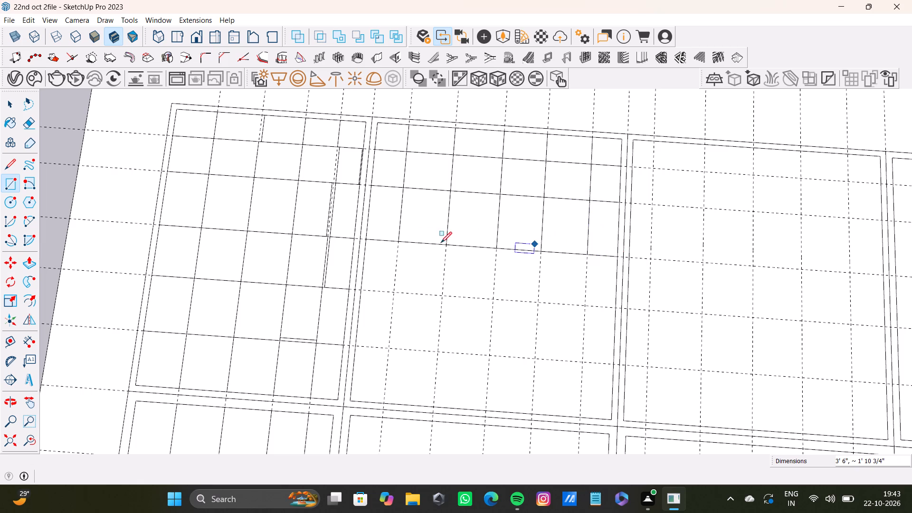
# Start the cell's fourth guide band with a rectangle about 2' 1" wide and 3' 3" deep in its first column.
pyautogui.click(370, 241)
pyautogui.click(396, 292)
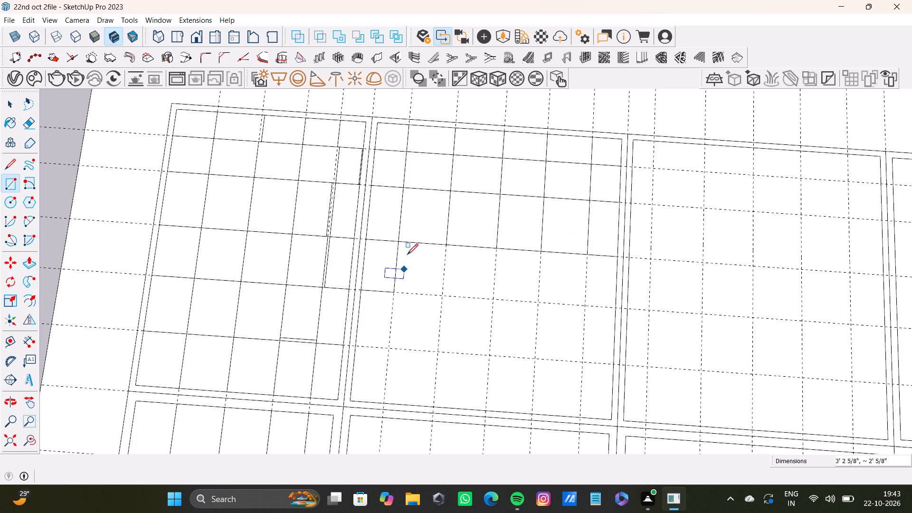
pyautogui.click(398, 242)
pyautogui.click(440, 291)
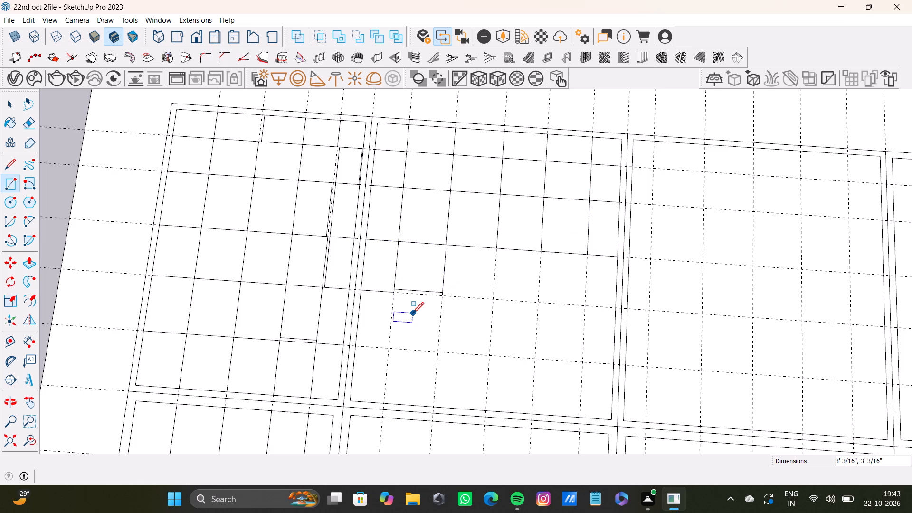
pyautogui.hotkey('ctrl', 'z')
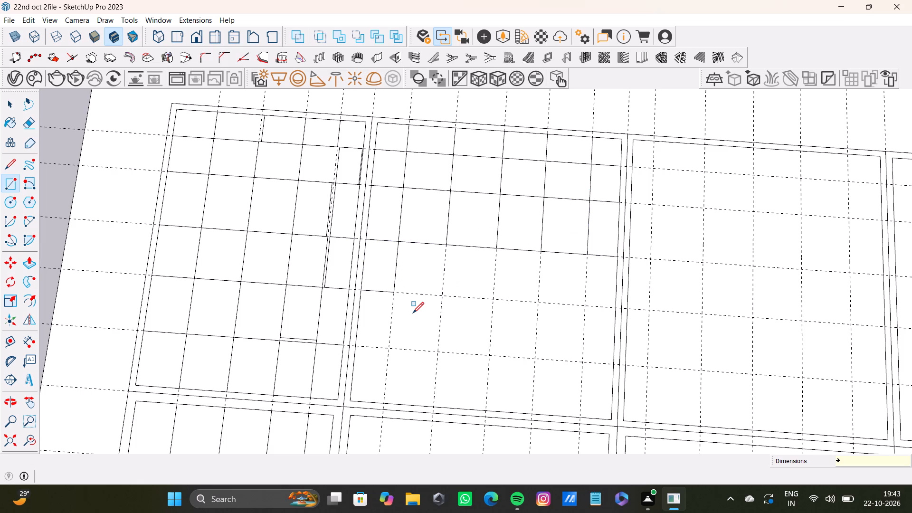
# Complete the fourth guide band with five adjoining rectangles about 3' 3" deep, from the second column to the far inner outline.
pyautogui.click(396, 245)
pyautogui.click(442, 294)
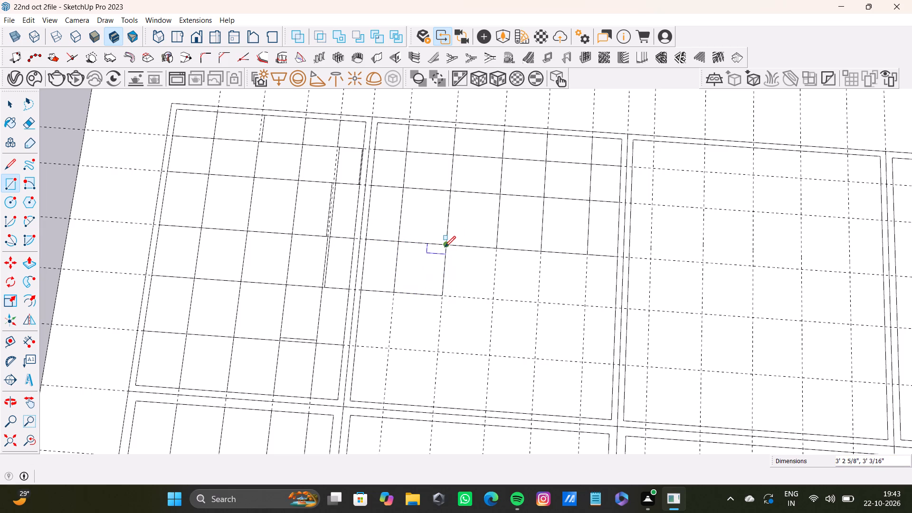
pyautogui.click(445, 247)
pyautogui.click(494, 298)
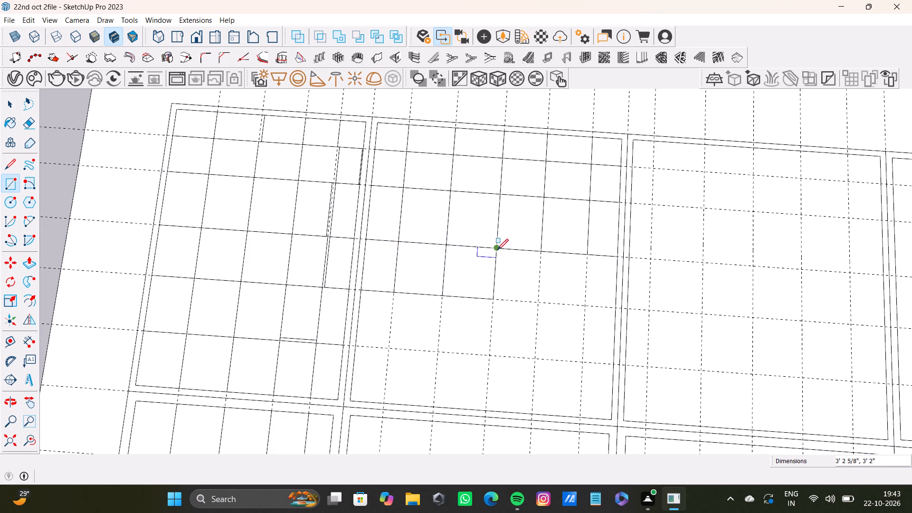
pyautogui.click(497, 250)
pyautogui.click(535, 304)
pyautogui.click(540, 249)
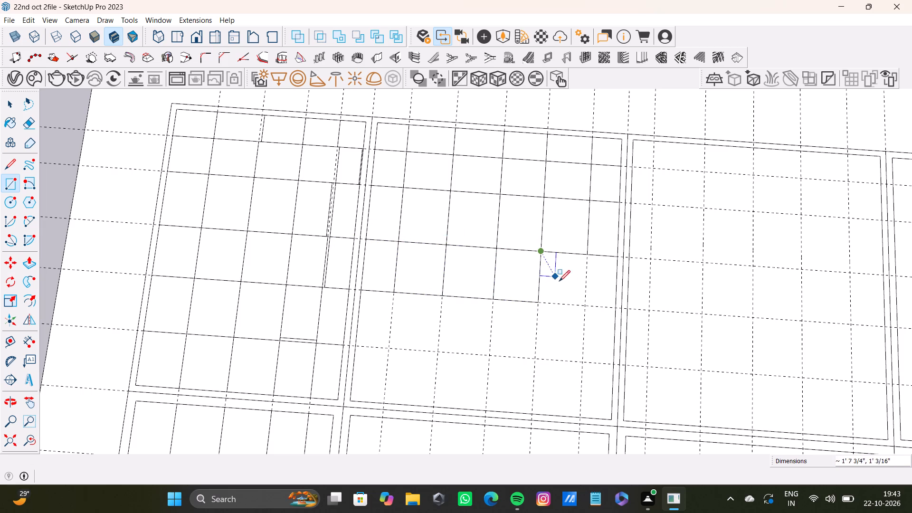
pyautogui.click(585, 304)
pyautogui.click(586, 256)
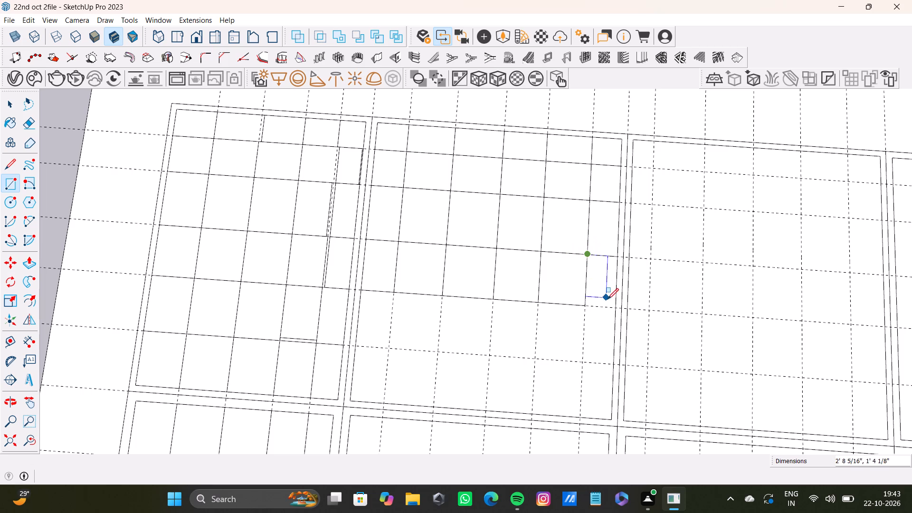
pyautogui.click(614, 305)
# Draw six adjoining rectangles about 3' 5 1/2" deep across the cell's fifth guide band, from one inner outline to the other.
pyautogui.click(364, 287)
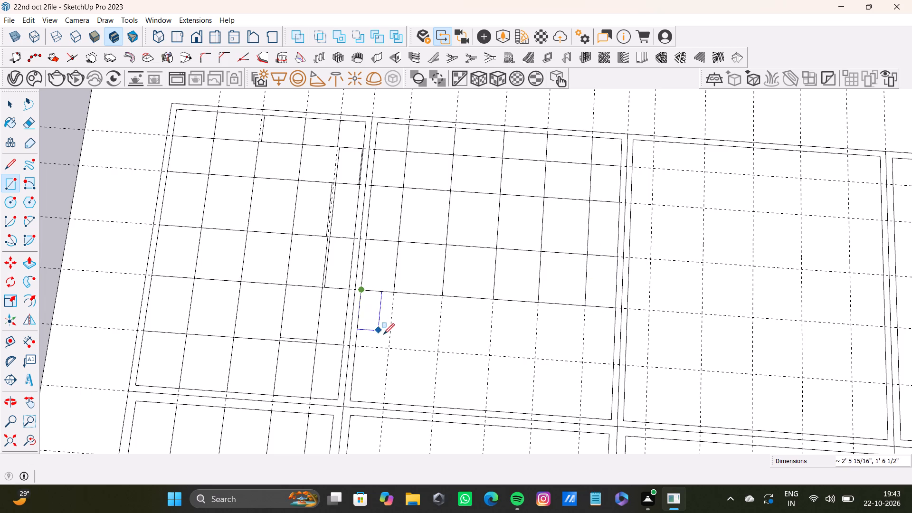
pyautogui.click(387, 351)
pyautogui.click(393, 295)
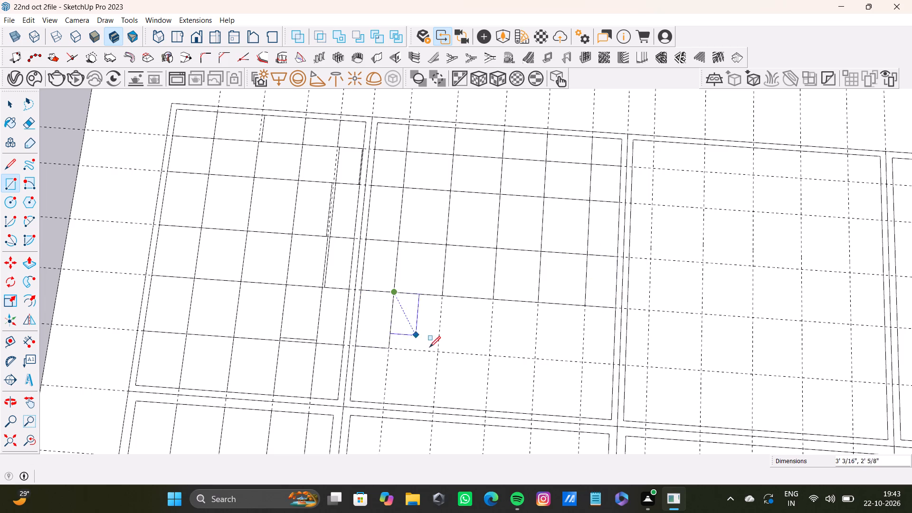
pyautogui.click(437, 351)
pyautogui.click(443, 296)
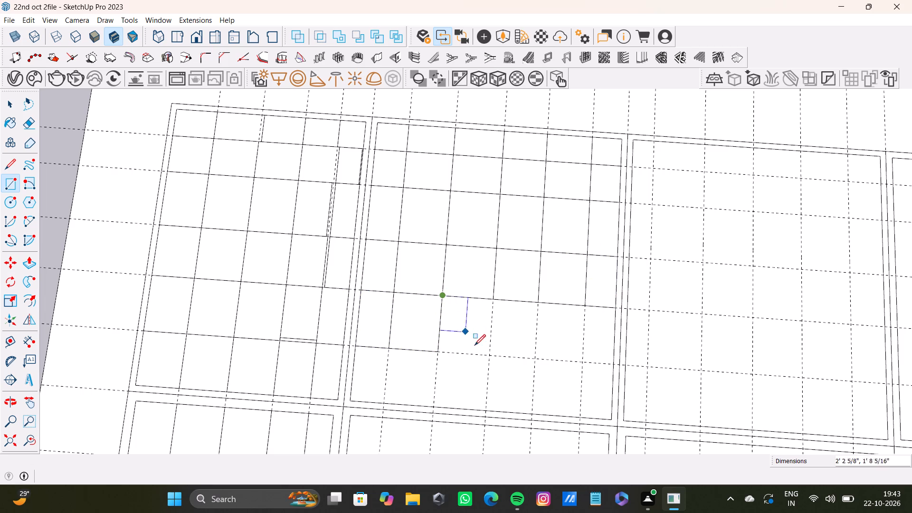
pyautogui.click(491, 354)
pyautogui.click(492, 300)
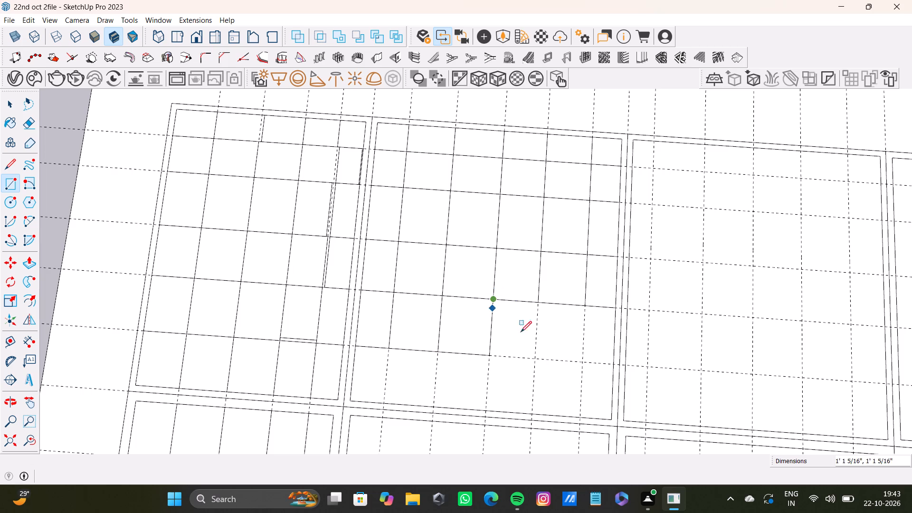
pyautogui.click(533, 359)
pyautogui.click(539, 302)
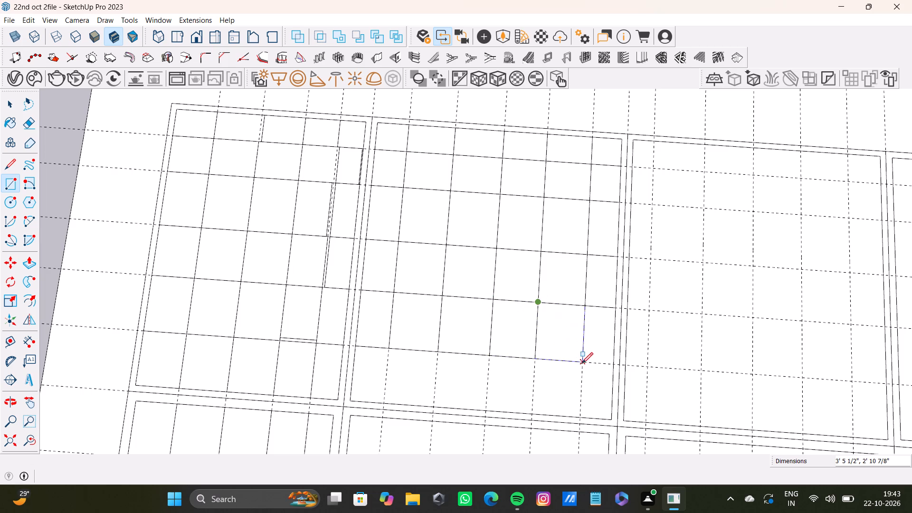
pyautogui.click(582, 363)
pyautogui.click(588, 308)
pyautogui.click(611, 363)
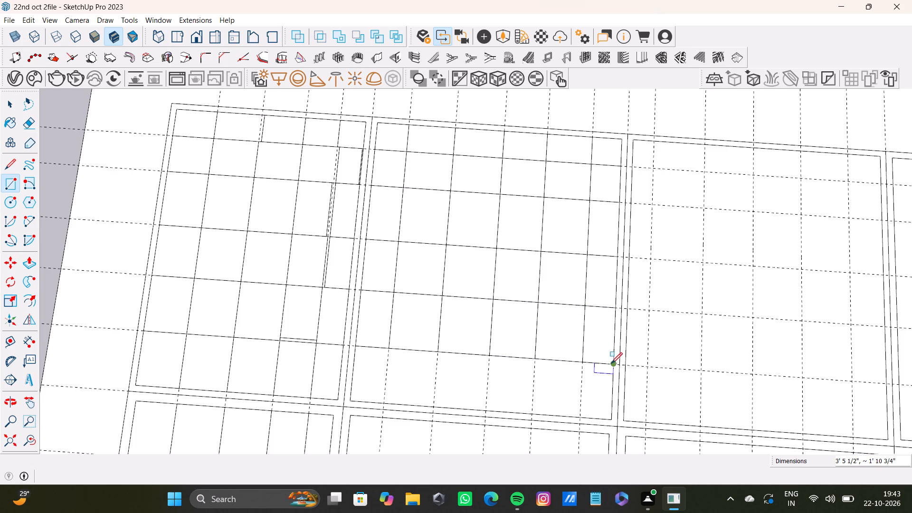
# Draw four adjoining rectangles about 3' 4" deep in the cell's last guide band, about 2' 1", 3', 3' 2" and 2' 10" wide.
pyautogui.click(356, 345)
pyautogui.click(380, 405)
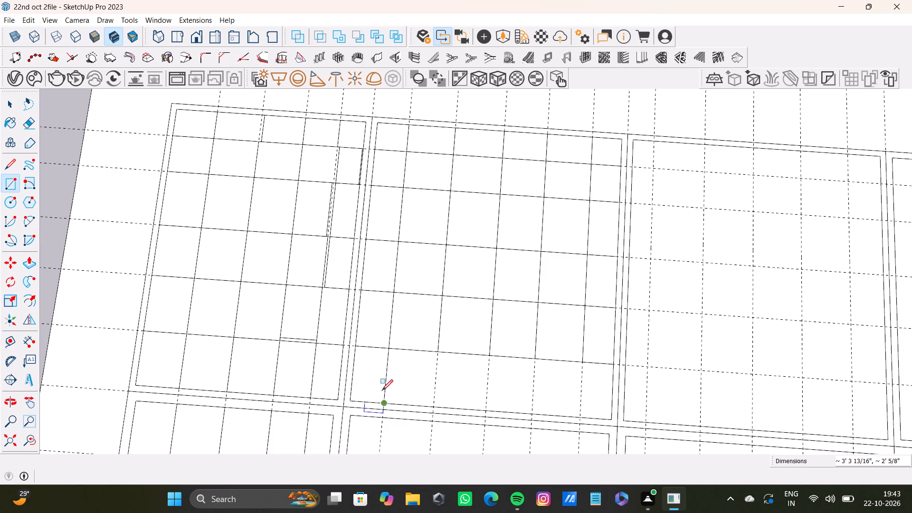
pyautogui.click(388, 349)
pyautogui.click(434, 409)
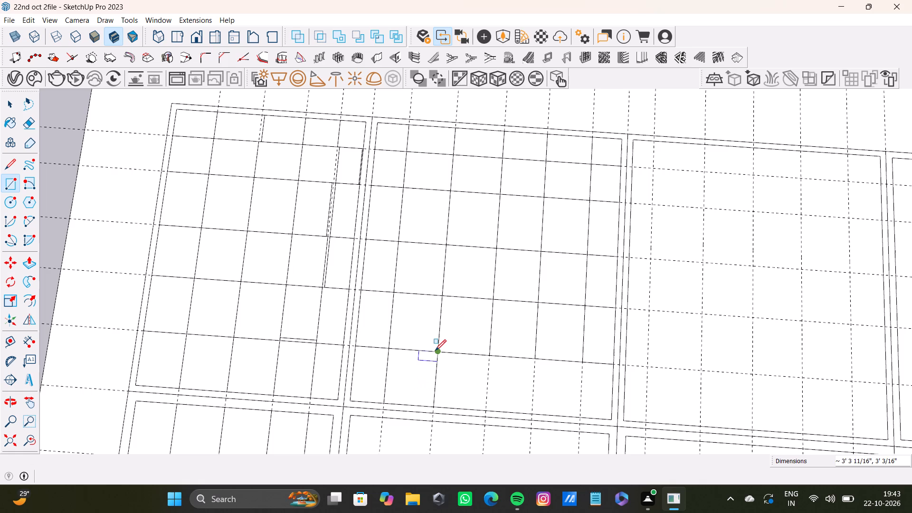
pyautogui.click(435, 351)
pyautogui.click(484, 407)
pyautogui.click(489, 357)
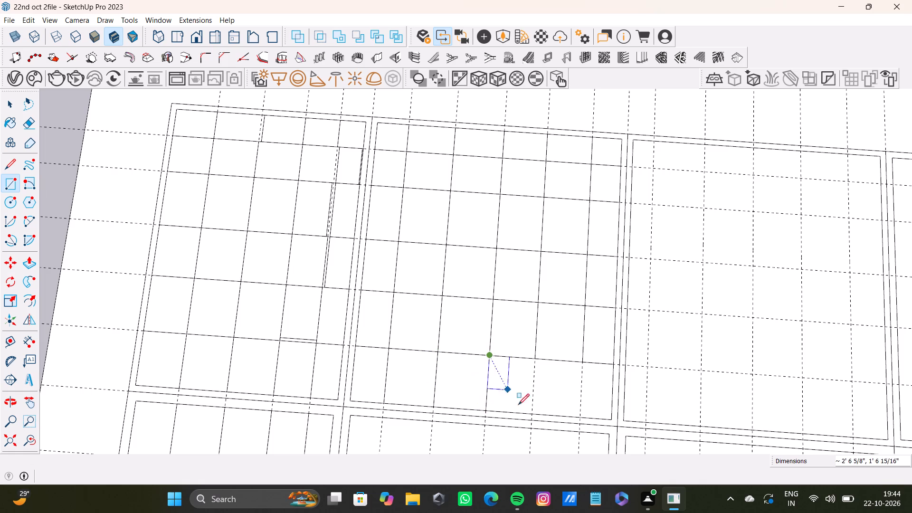
pyautogui.click(532, 413)
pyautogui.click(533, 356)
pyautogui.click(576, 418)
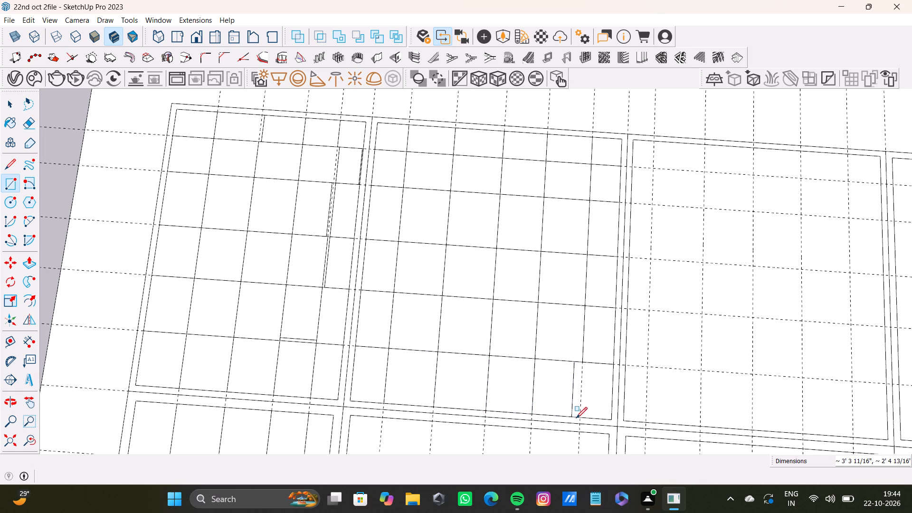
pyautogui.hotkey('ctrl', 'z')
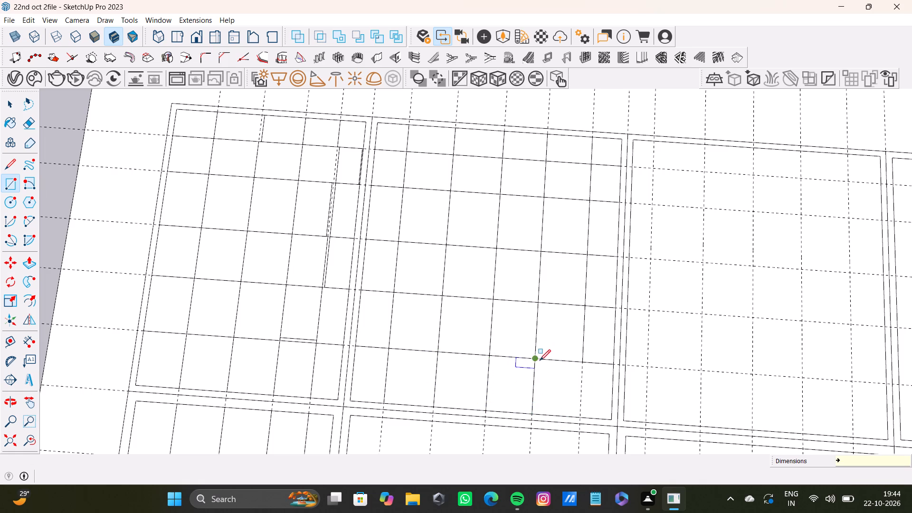
# Complete the cell's last guide band with two adjoining rectangles about 3' 4" deep, about 2' 11" and 1' 11" wide.
pyautogui.click(538, 360)
pyautogui.click(580, 417)
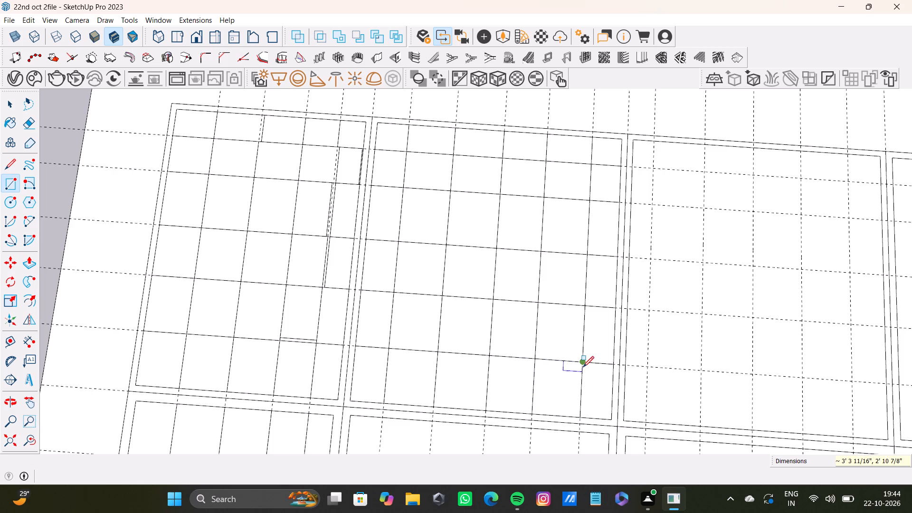
pyautogui.click(584, 362)
pyautogui.click(614, 421)
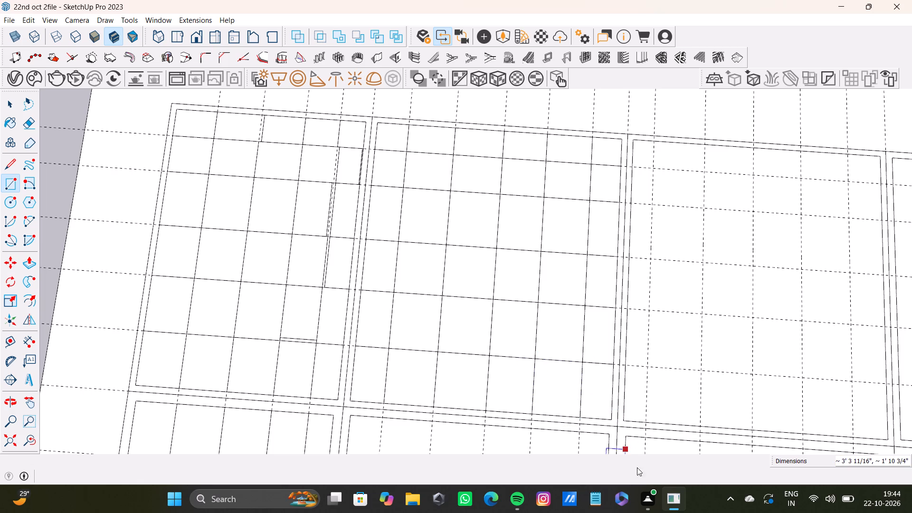
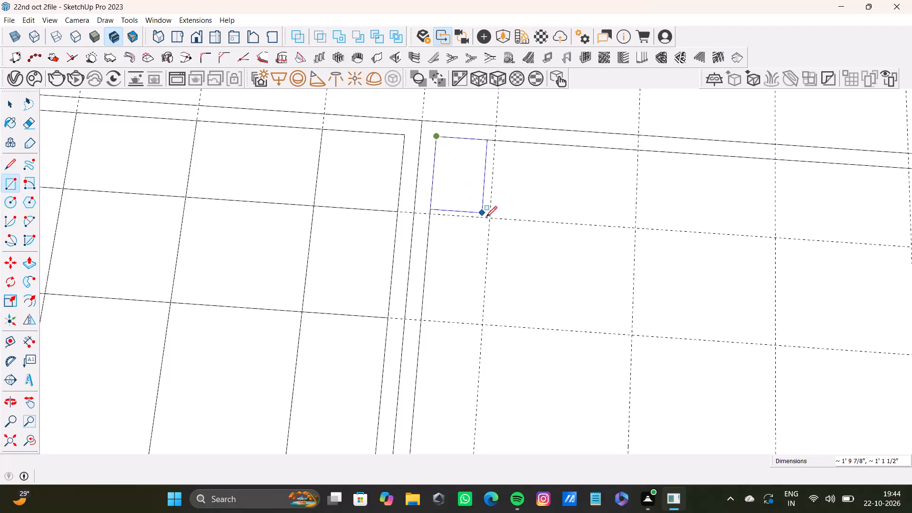
# Draw guide-snapped rectangles in the first two cells of the top row in the bay beside the finished grid.
pyautogui.click(488, 218)
pyautogui.click(496, 138)
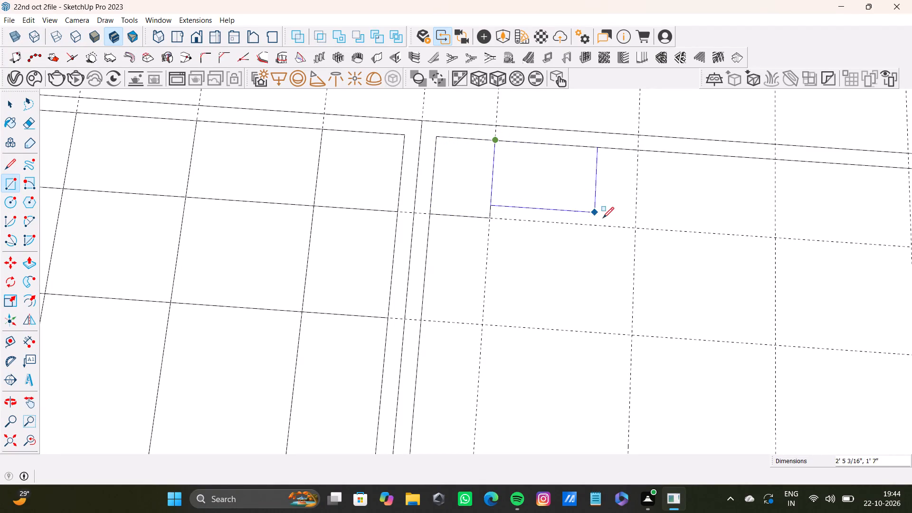
pyautogui.click(632, 228)
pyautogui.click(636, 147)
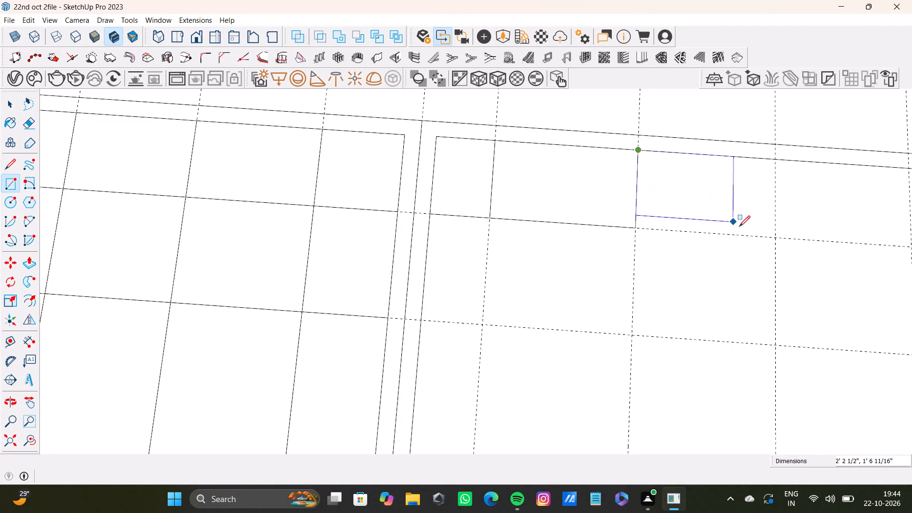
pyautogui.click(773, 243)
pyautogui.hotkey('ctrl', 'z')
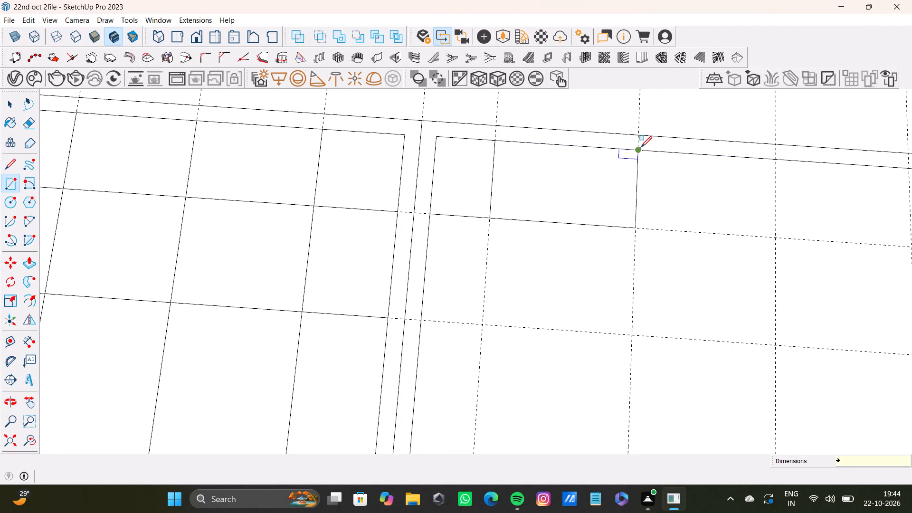
# Draw a rectangle of about 3' 1 1/2" by 1' 9 7/8" in the top row's third cell, snapping to the guide intersection.
pyautogui.click(636, 149)
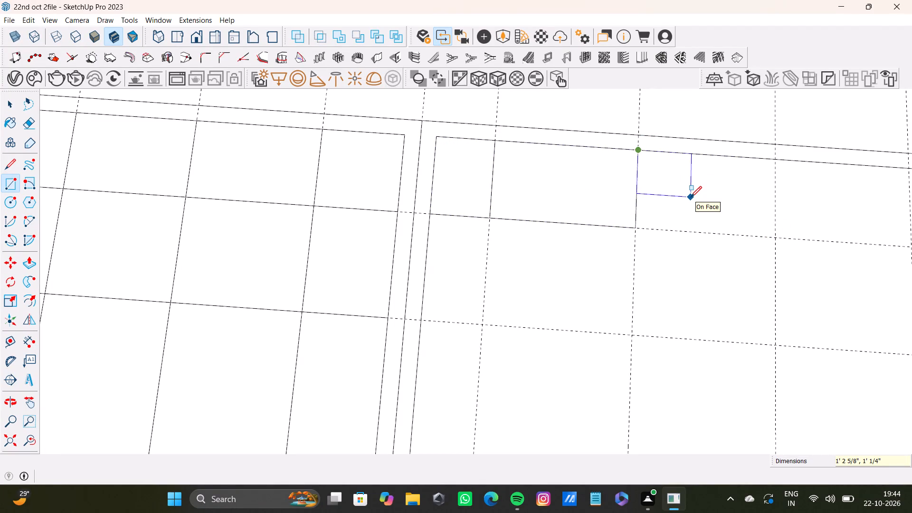
pyautogui.keyDown('shift'); pyautogui.moveTo(691, 198); pyautogui.dragTo(478, 196, button='middle'); pyautogui.keyUp('shift')
pyautogui.click(559, 238)
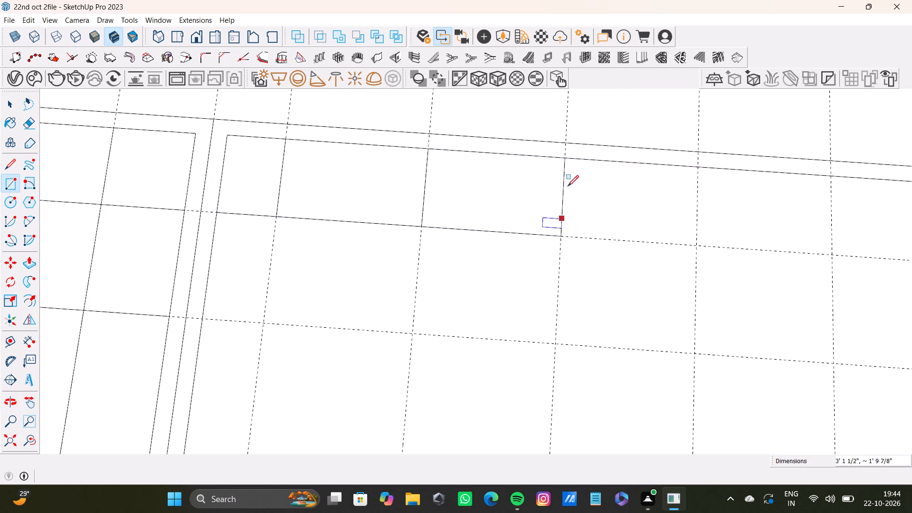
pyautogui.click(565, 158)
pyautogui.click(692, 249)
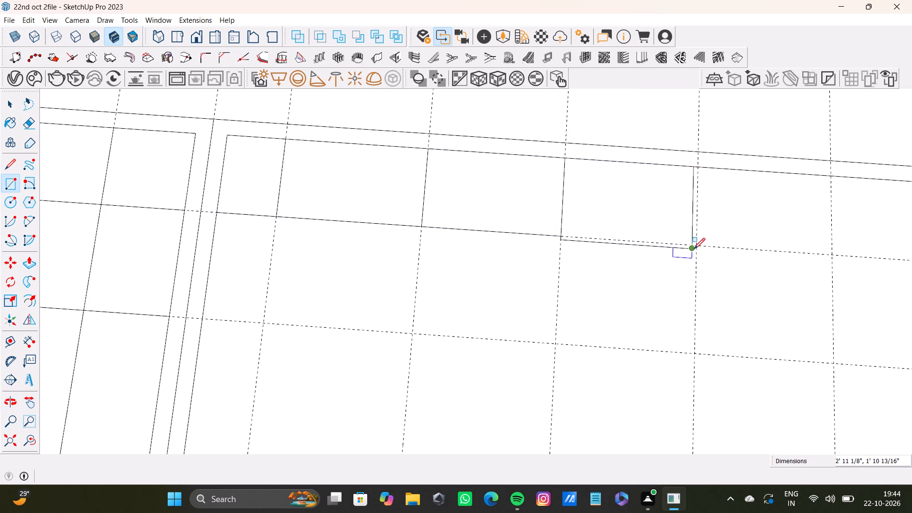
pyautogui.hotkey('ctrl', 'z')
# Draw a rectangle of about 3' 5/16" by 1' 9 7/8" in the top row's fourth cell, ending exactly on the guide intersection.
pyautogui.click(564, 156)
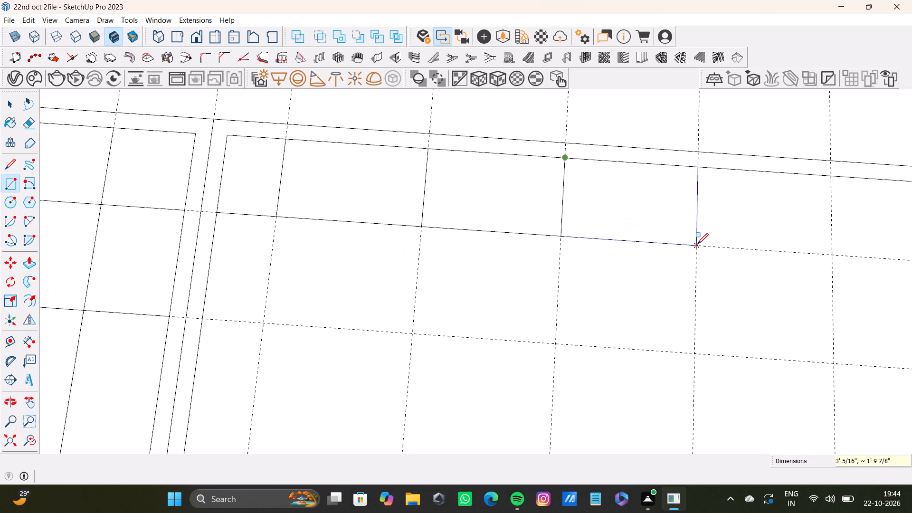
pyautogui.click(697, 244)
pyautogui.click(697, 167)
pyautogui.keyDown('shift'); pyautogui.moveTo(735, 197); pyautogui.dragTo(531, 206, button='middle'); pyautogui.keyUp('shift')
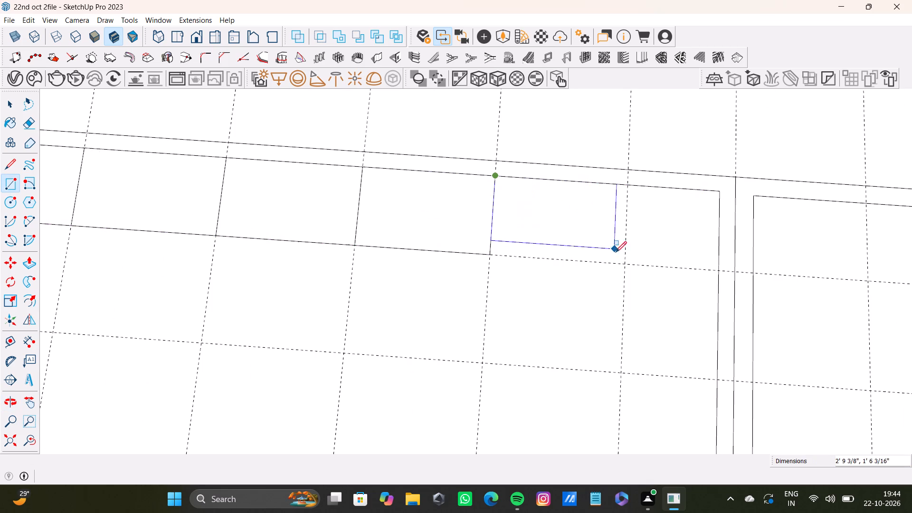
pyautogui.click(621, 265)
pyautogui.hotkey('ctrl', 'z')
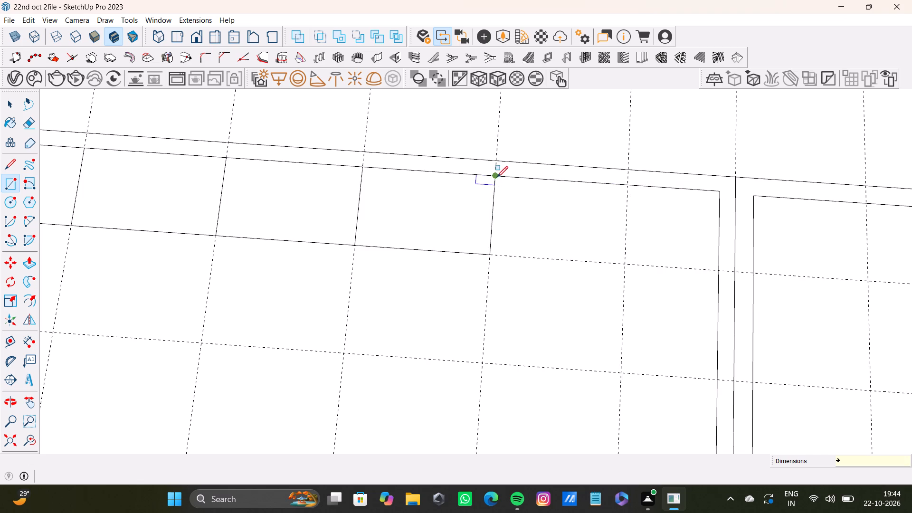
# Complete the top row with a fifth-cell rectangle of about 3' 1/8" by 1' 9 7/8" and a narrower sixth one reaching the bay's inner edge.
pyautogui.click(496, 177)
pyautogui.click(624, 264)
pyautogui.click(629, 186)
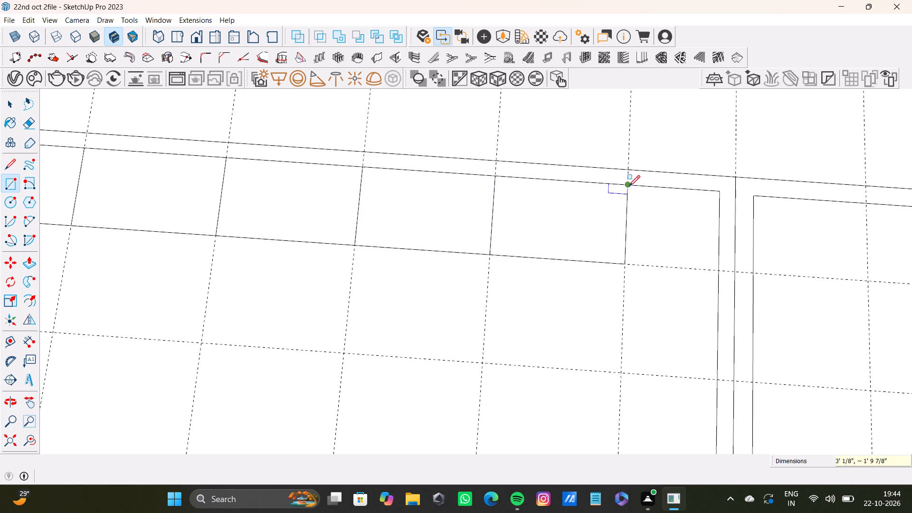
pyautogui.click(721, 270)
# Draw rectangles about 2' 4 11/16" tall in the first four cells of the bay's second row, following the guides.
pyautogui.scroll(-7, 495, 248)
pyautogui.keyDown('shift'); pyautogui.moveTo(349, 270); pyautogui.dragTo(381, 258, button='middle'); pyautogui.keyUp('shift')
pyautogui.scroll(2, 183, 253)
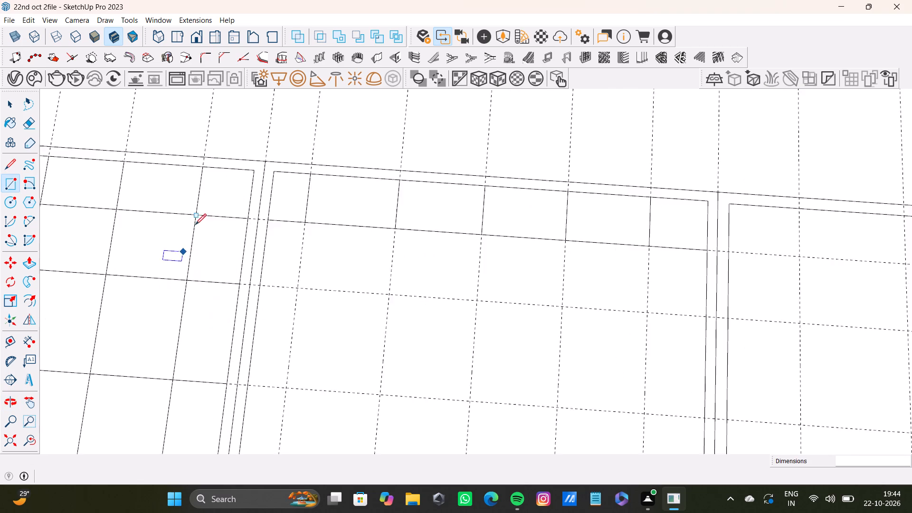
pyautogui.scroll(5, 195, 225)
pyautogui.click(292, 219)
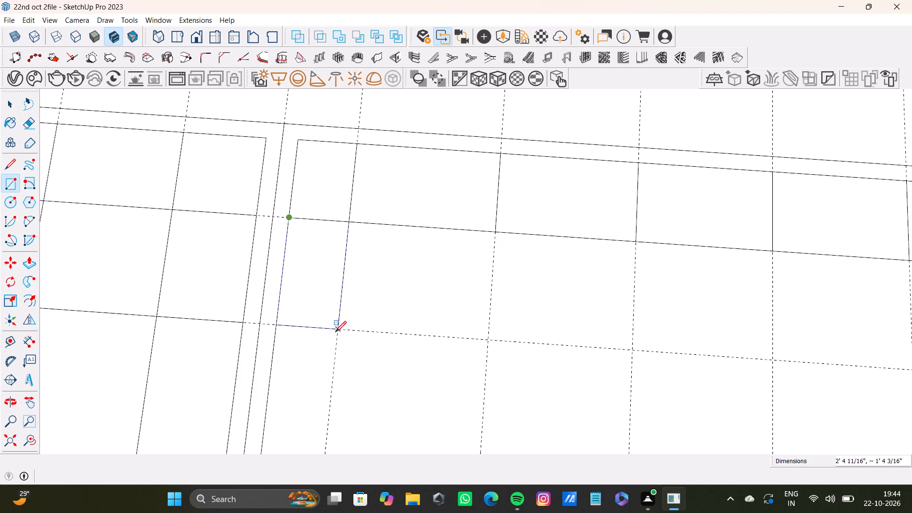
pyautogui.click(337, 332)
pyautogui.click(348, 222)
pyautogui.click(486, 343)
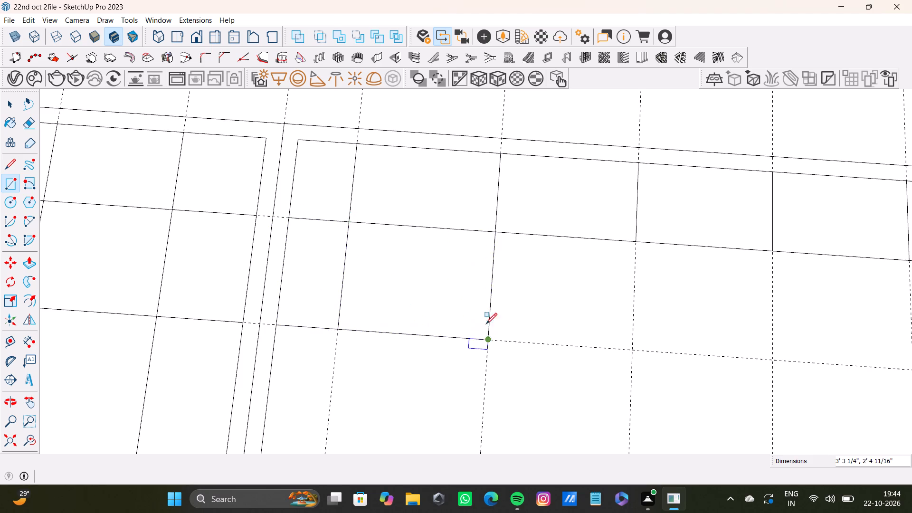
pyautogui.click(496, 230)
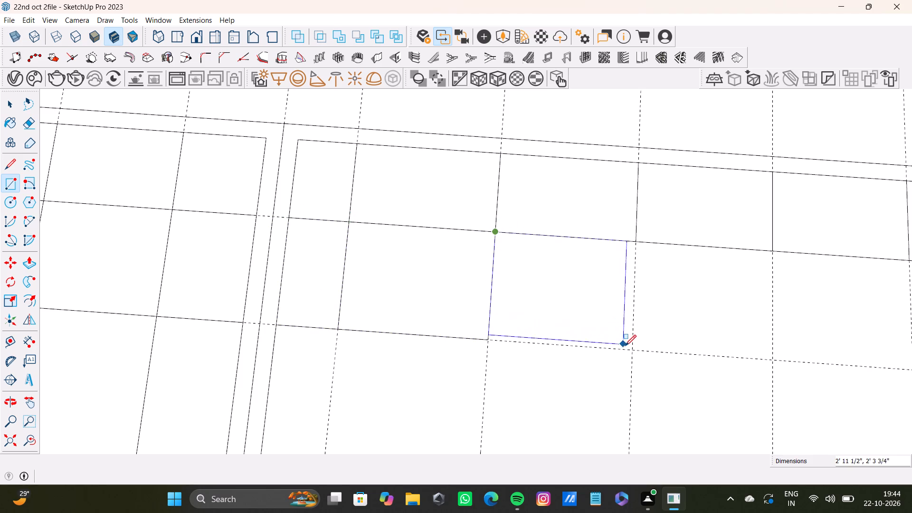
pyautogui.click(631, 351)
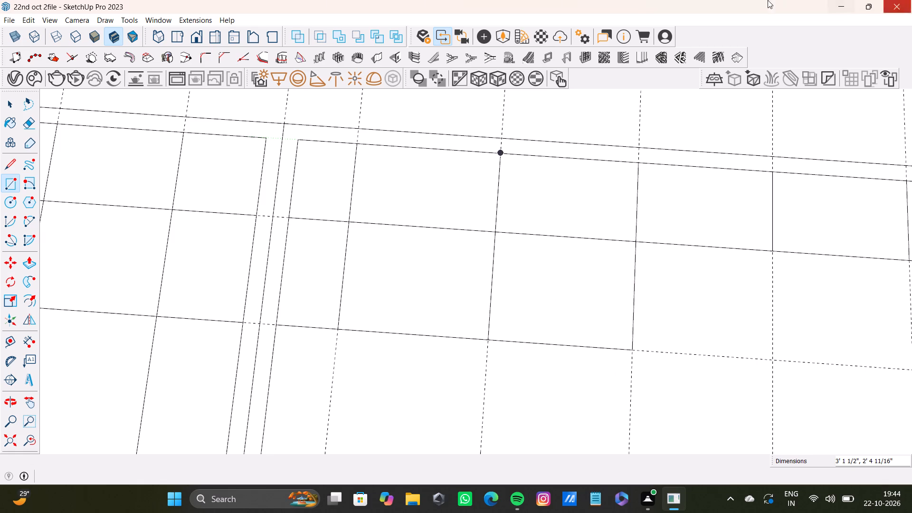
pyautogui.click(634, 243)
pyautogui.click(770, 360)
# Draw rectangles in the second row's fifth and sixth cells, completing the row up to the bay's inner edge.
pyautogui.scroll(-4, 764, 361)
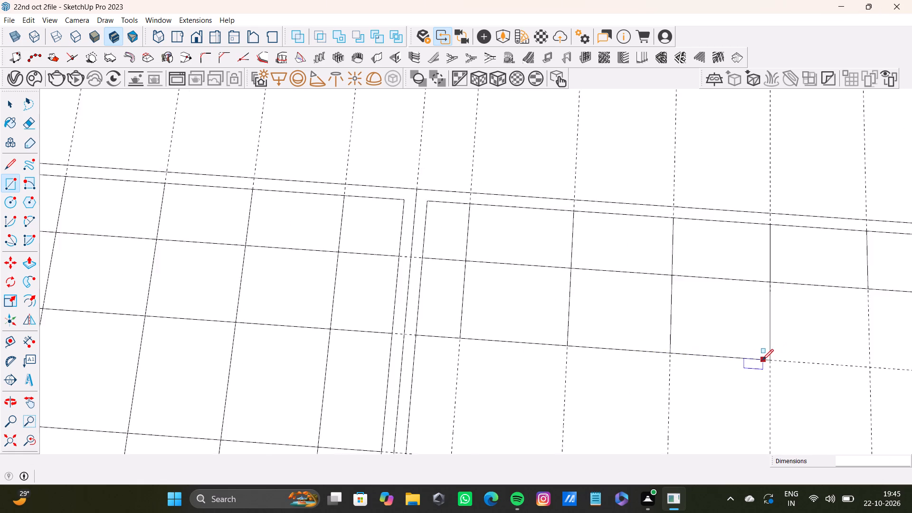
pyautogui.scroll(-2, 762, 360)
pyautogui.keyDown('shift'); pyautogui.moveTo(765, 351); pyautogui.dragTo(493, 264, button='middle'); pyautogui.keyUp('shift')
pyautogui.scroll(5, 506, 247)
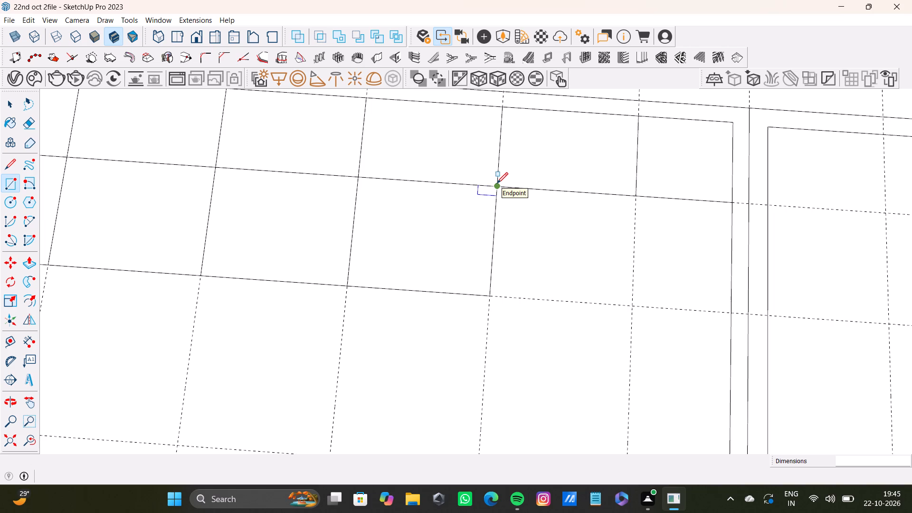
pyautogui.click(497, 187)
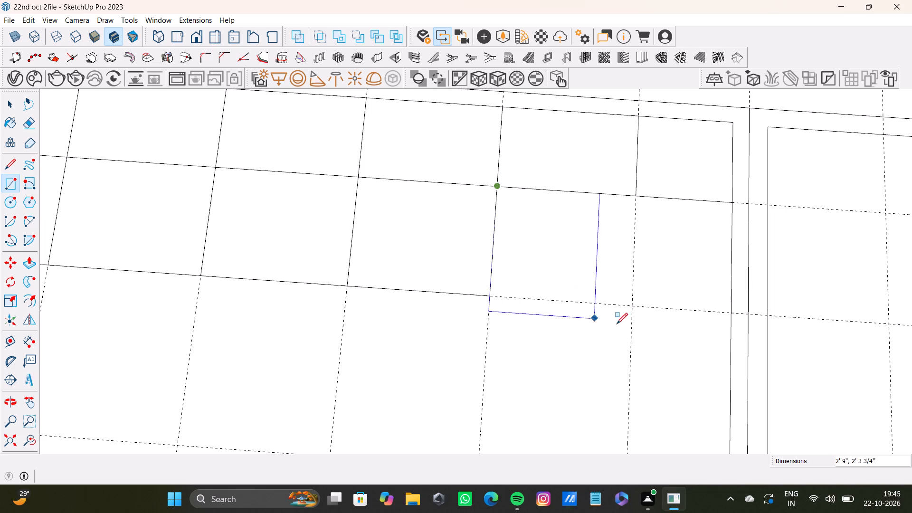
pyautogui.click(631, 306)
pyautogui.click(637, 192)
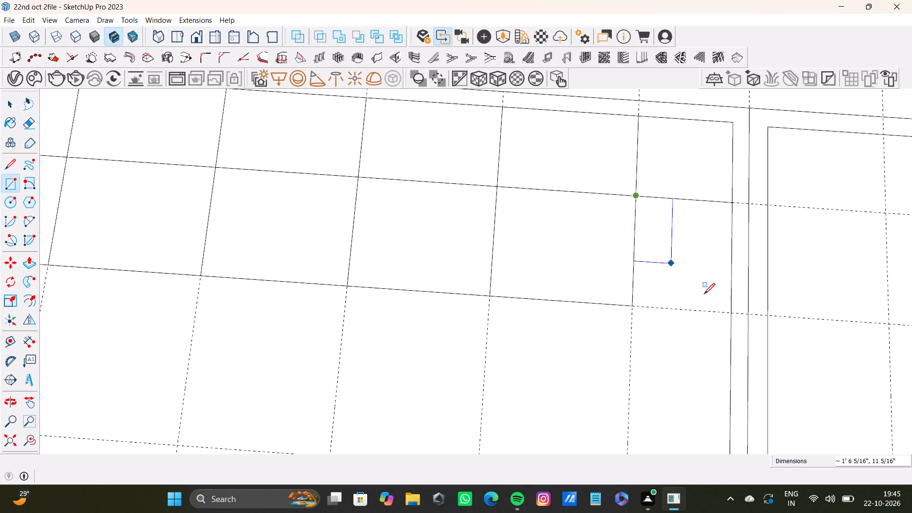
pyautogui.click(729, 316)
# Draw rectangles about 3' 6" tall in the first four cells of the bay's third row, following the guides.
pyautogui.scroll(-11, 727, 315)
pyautogui.keyDown('shift'); pyautogui.scroll(10, 471, 338); pyautogui.keyUp('shift')
pyautogui.click(401, 256)
pyautogui.scroll(-3, 426, 328)
pyautogui.keyDown('shift'); pyautogui.moveTo(426, 332); pyautogui.dragTo(408, 217, button='middle'); pyautogui.keyUp('shift')
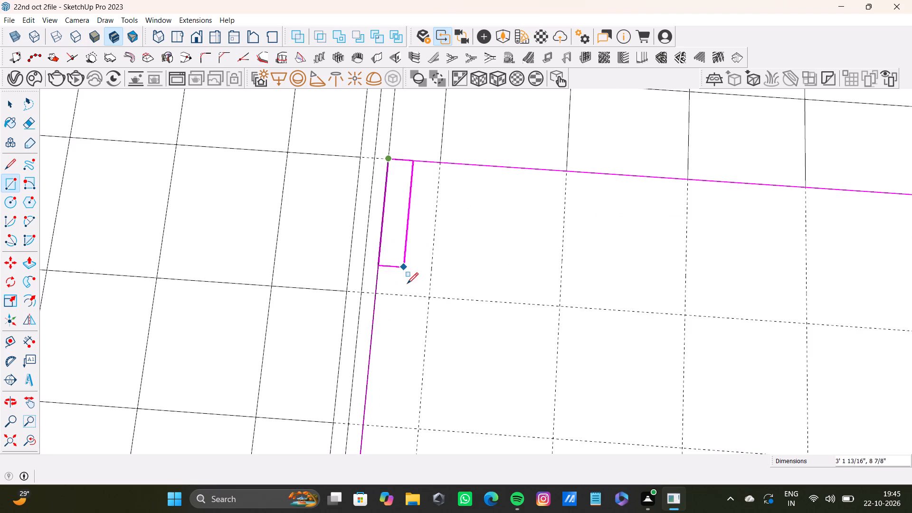
pyautogui.click(429, 297)
pyautogui.click(441, 165)
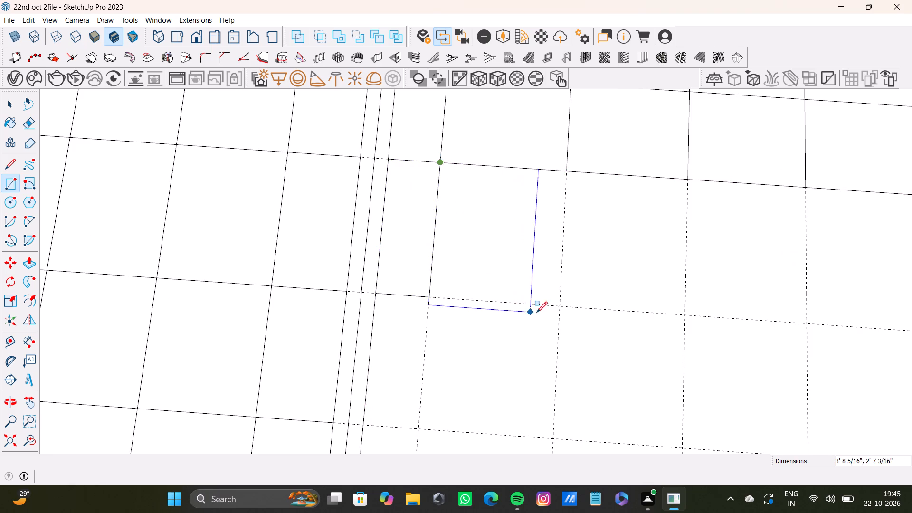
pyautogui.click(556, 308)
pyautogui.click(565, 171)
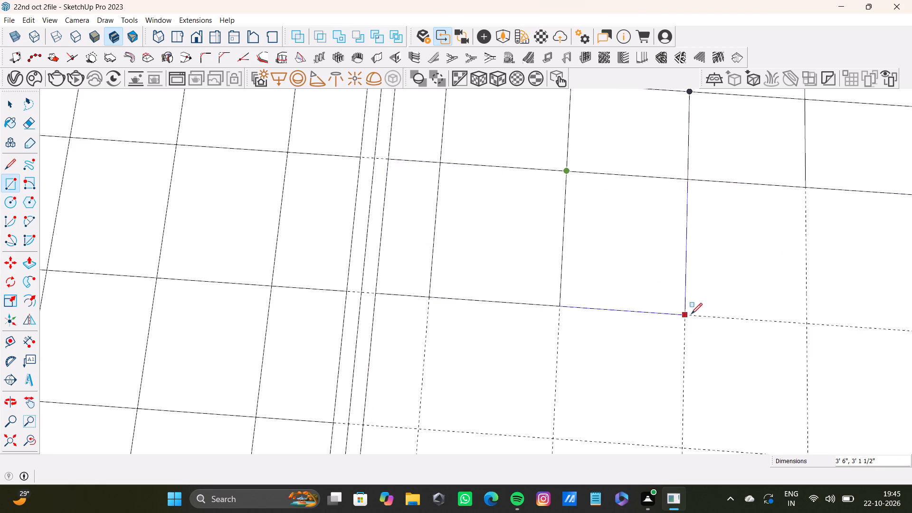
pyautogui.click(691, 314)
pyautogui.click(685, 175)
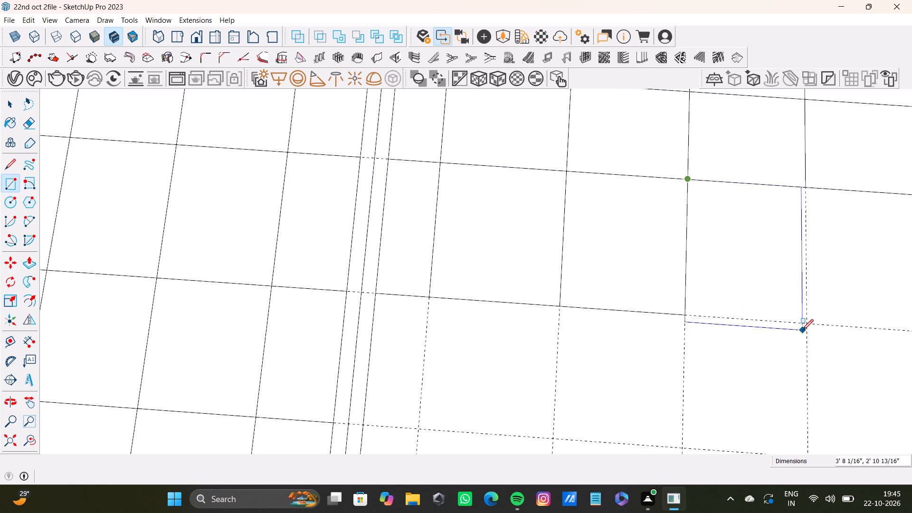
pyautogui.click(806, 326)
# Draw a rectangle about 3' 6" tall in the third row's fifth cell, snapping to the guide intersection.
pyautogui.keyDown('shift'); pyautogui.moveTo(787, 304); pyautogui.dragTo(564, 255, button='middle'); pyautogui.keyUp('shift')
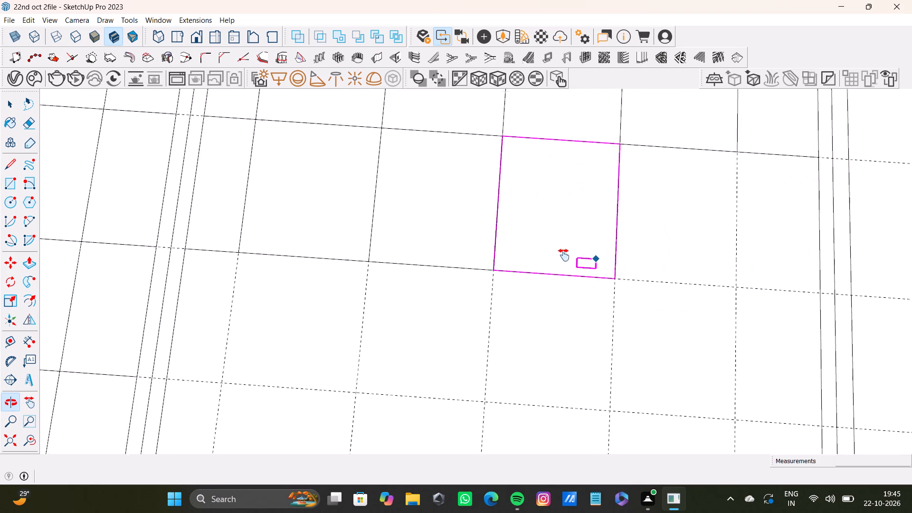
pyautogui.keyDown('shift'); pyautogui.moveTo(564, 255); pyautogui.dragTo(538, 255, button='middle'); pyautogui.keyUp('shift')
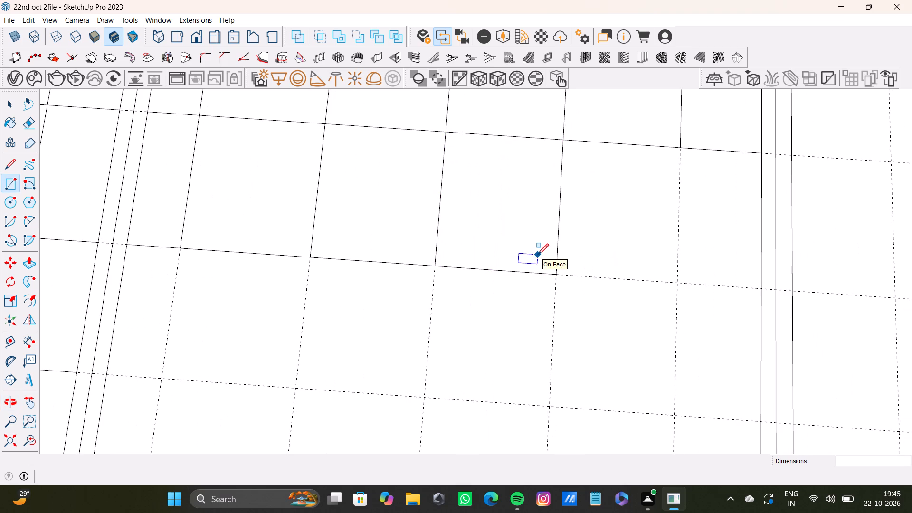
pyautogui.click(562, 140)
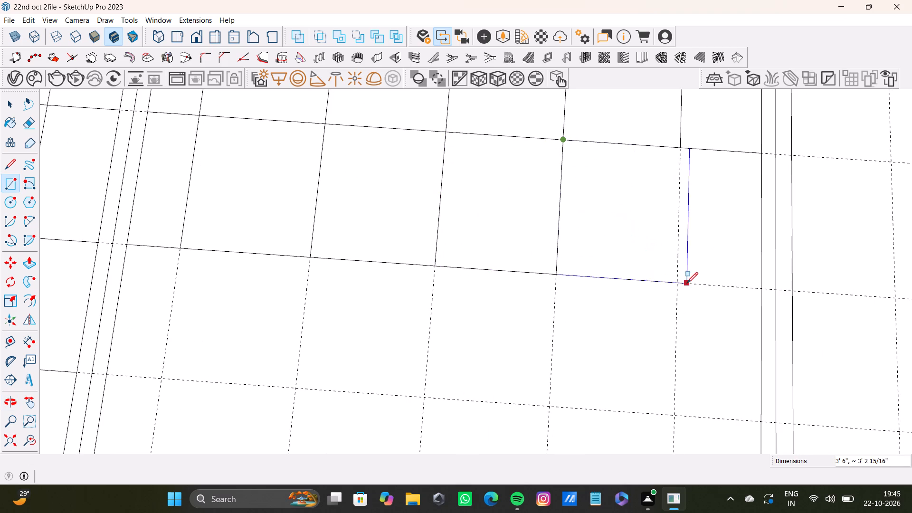
pyautogui.click(678, 282)
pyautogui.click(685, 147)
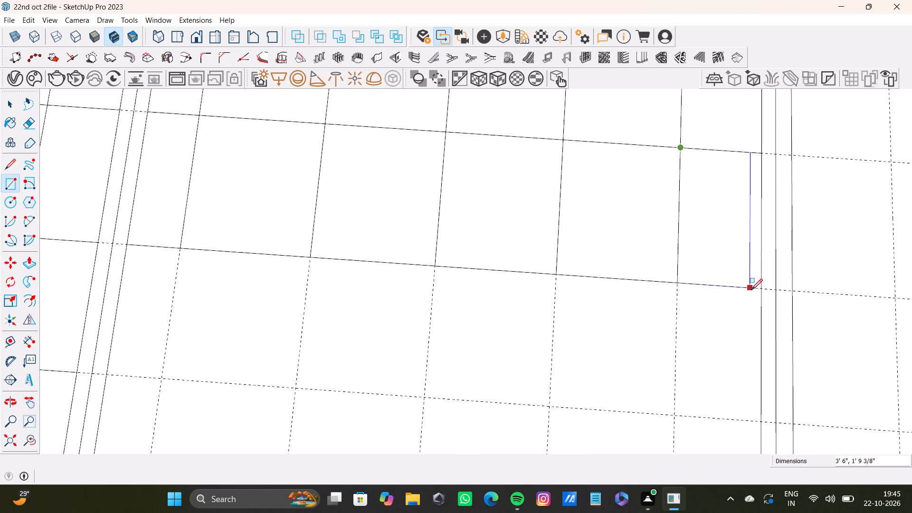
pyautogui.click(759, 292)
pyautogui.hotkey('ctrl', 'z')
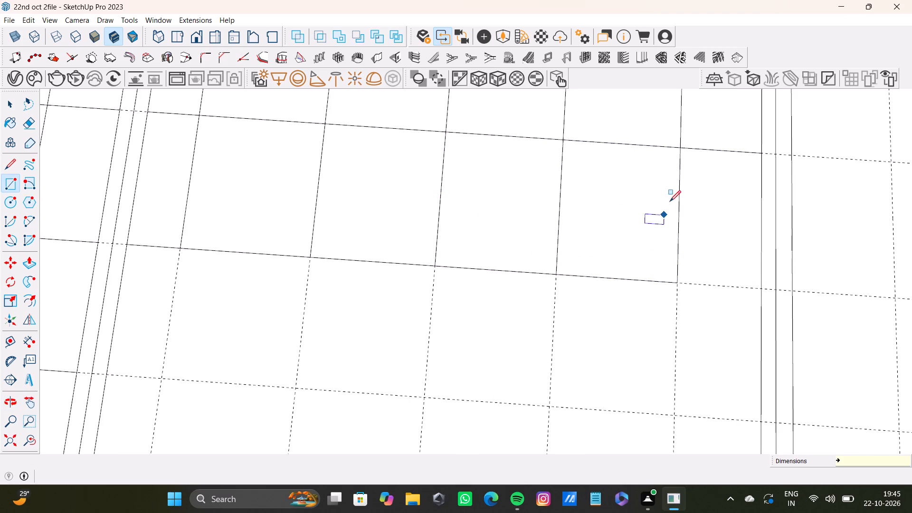
# Draw a rectangle of about 3' 6" by 2' 1" in the third row's last cell, ending on the bay's inner edge.
pyautogui.click(676, 147)
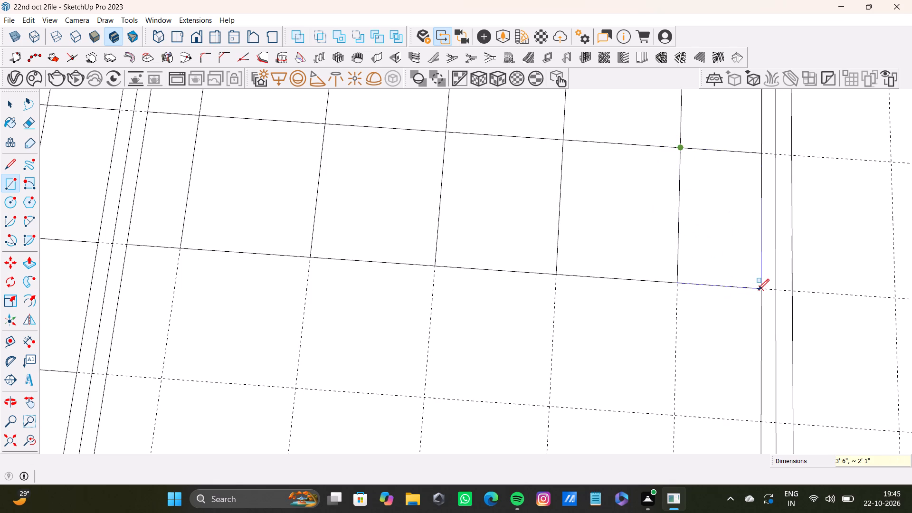
pyautogui.click(758, 290)
# Draw rectangles about 3' 2 5/8" tall in the first three cells of the bay's fourth row, following the guides.
pyautogui.scroll(-19, 691, 281)
pyautogui.moveTo(401, 276); pyautogui.dragTo(497, 267, button='middle')
pyautogui.scroll(8, 430, 298)
pyautogui.moveTo(417, 306); pyautogui.dragTo(366, 295, button='middle')
pyautogui.scroll(5, 336, 260)
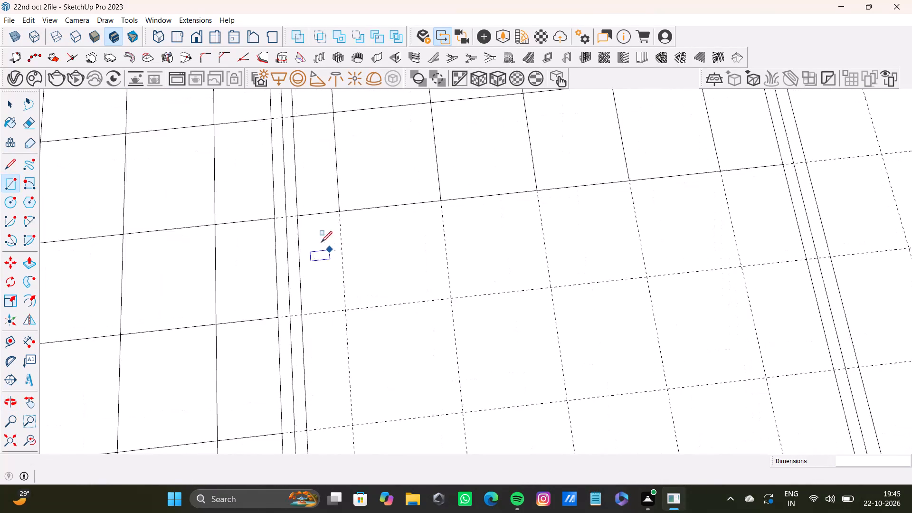
pyautogui.scroll(5, 321, 242)
pyautogui.click(294, 213)
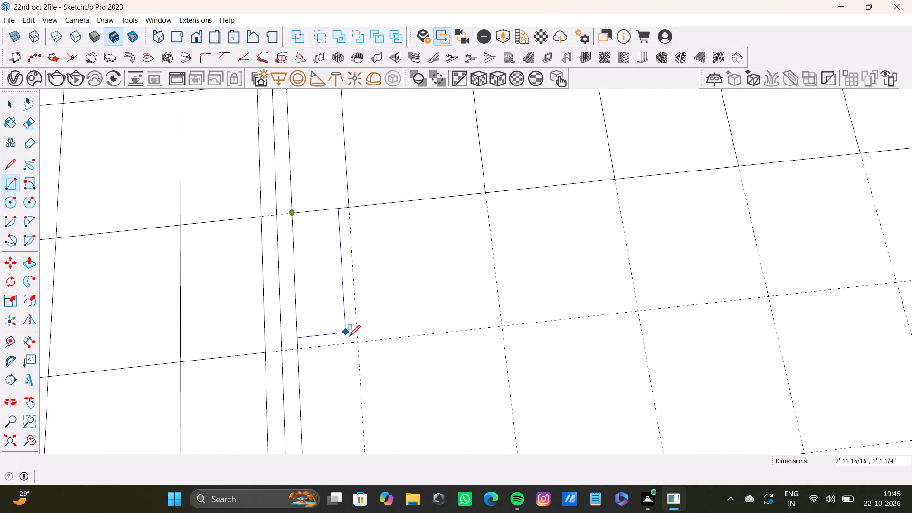
pyautogui.click(353, 342)
pyautogui.click(350, 212)
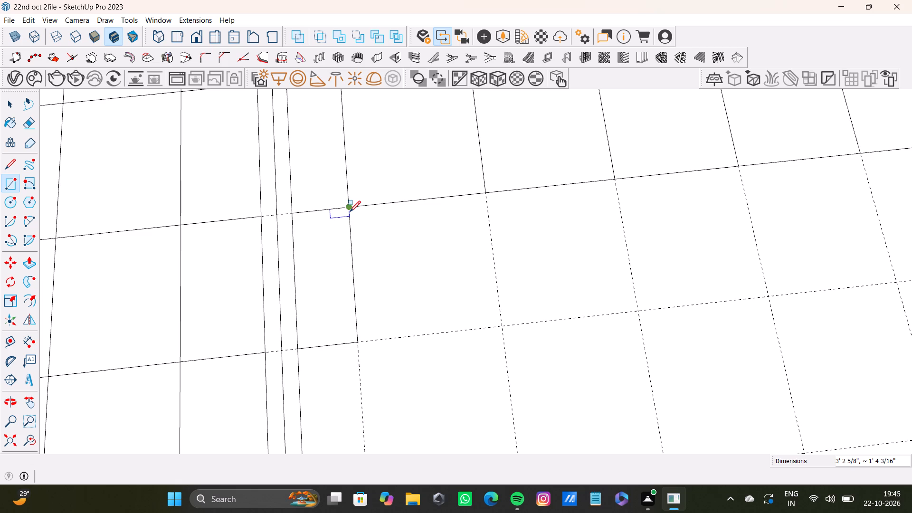
pyautogui.click(499, 327)
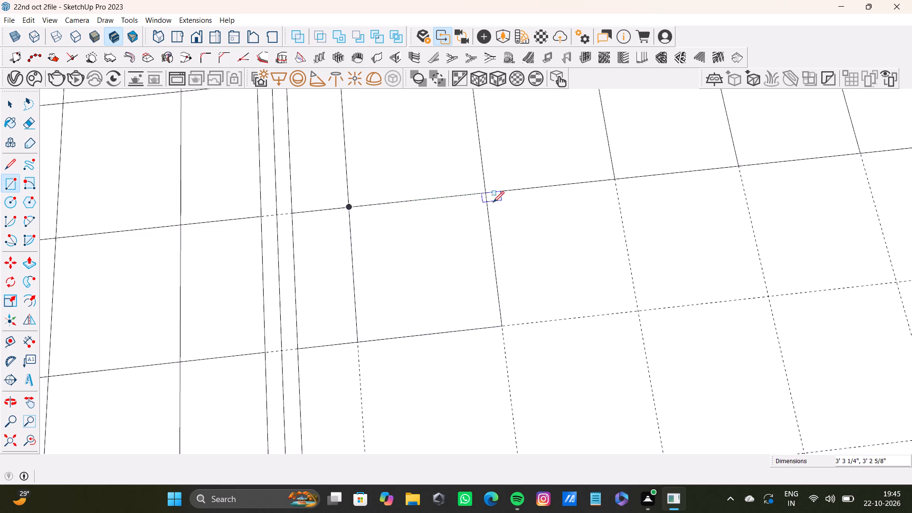
pyautogui.click(481, 195)
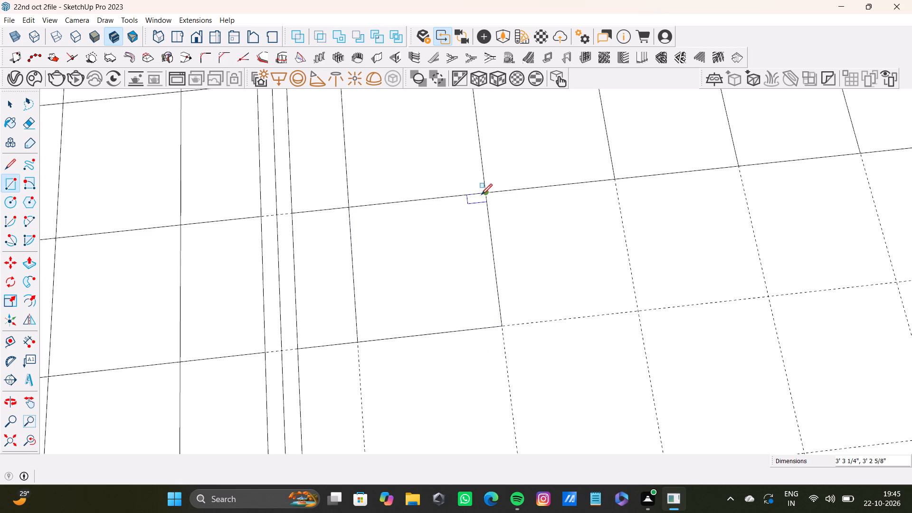
pyautogui.click(483, 195)
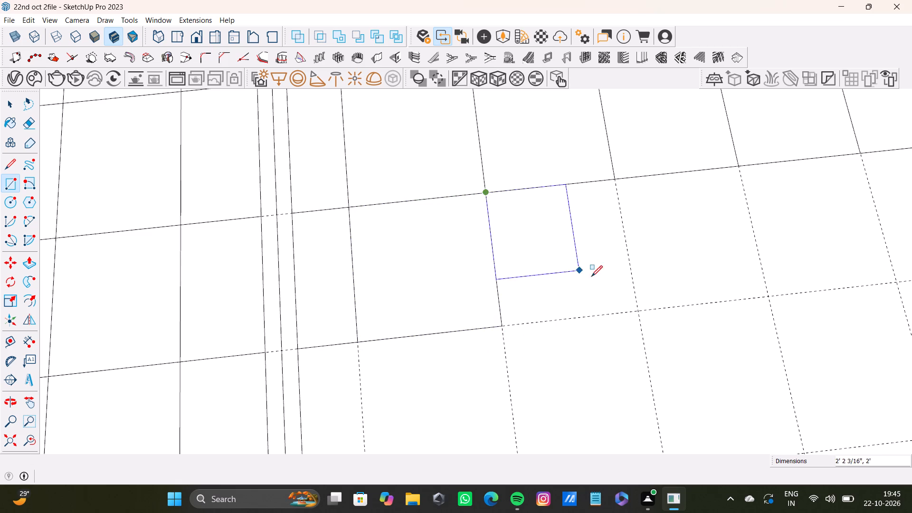
pyautogui.click(637, 310)
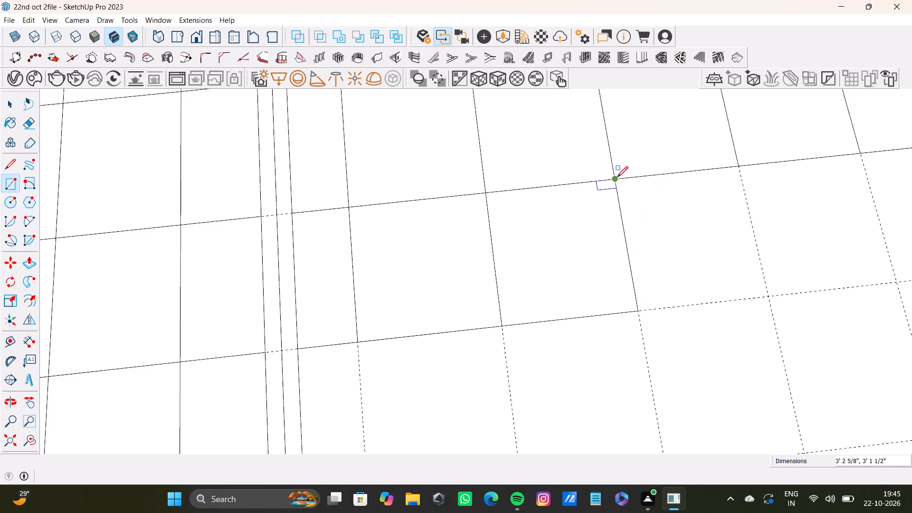
# Draw rectangles about 3' 2 5/8" tall in the fourth row's last three cells, ending on the bay's inner edge.
pyautogui.click(617, 177)
pyautogui.click(769, 297)
pyautogui.keyDown('shift'); pyautogui.moveTo(766, 297); pyautogui.dragTo(518, 286, button='middle'); pyautogui.keyUp('shift')
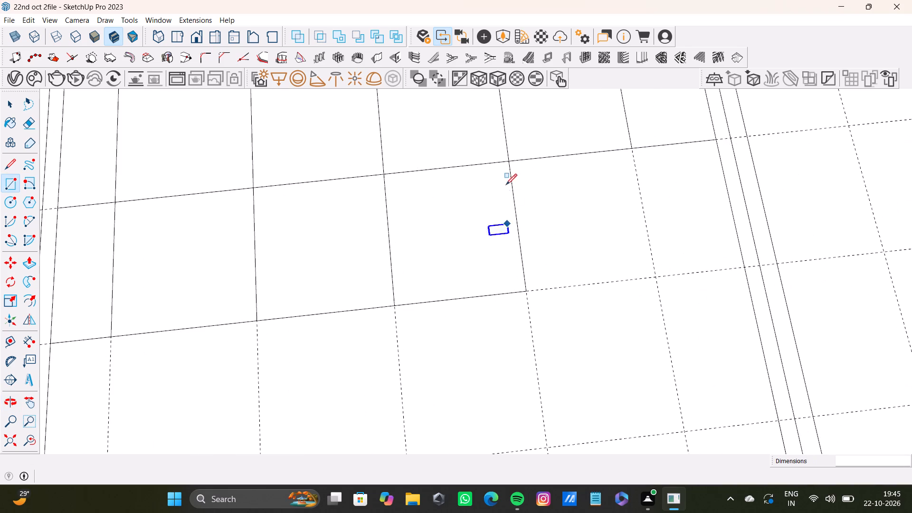
pyautogui.click(510, 163)
pyautogui.click(654, 277)
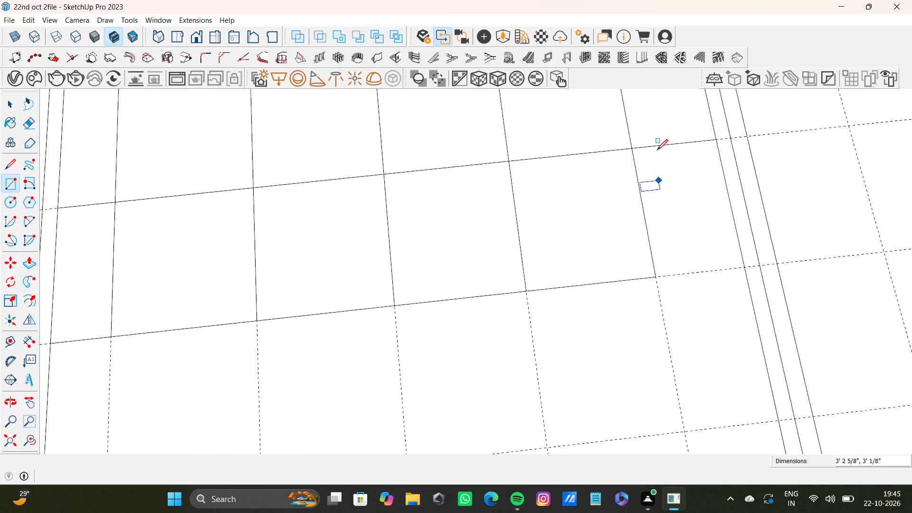
pyautogui.click(627, 143)
pyautogui.click(742, 269)
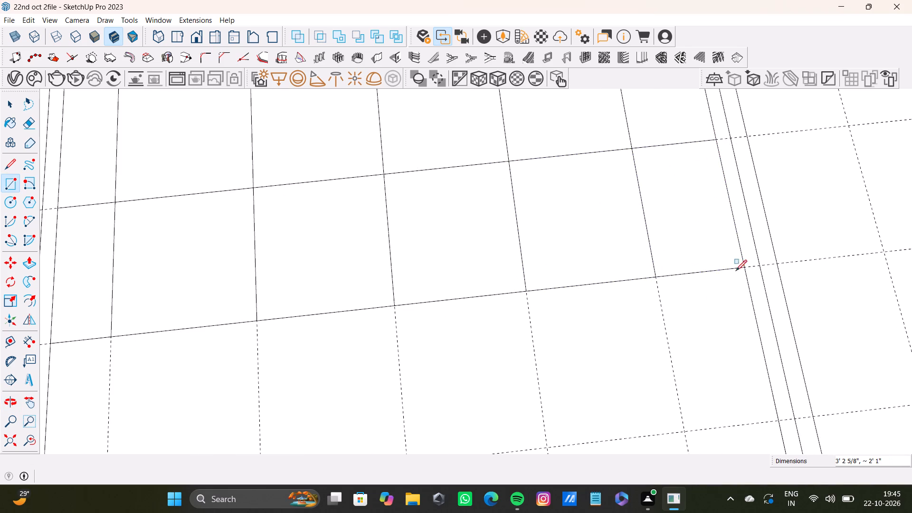
# Draw rectangles about 3' 5 1/2" tall in the first three cells of the bay's fifth row, following the guides.
pyautogui.scroll(-6, 303, 225)
pyautogui.keyDown('shift'); pyautogui.moveTo(407, 203); pyautogui.dragTo(431, 165, button='middle'); pyautogui.keyUp('shift')
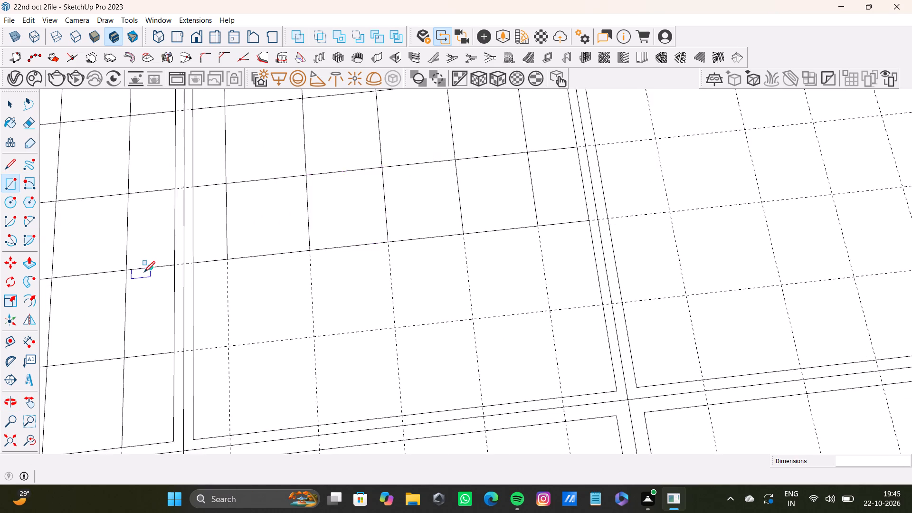
pyautogui.scroll(5, 144, 272)
pyautogui.click(215, 257)
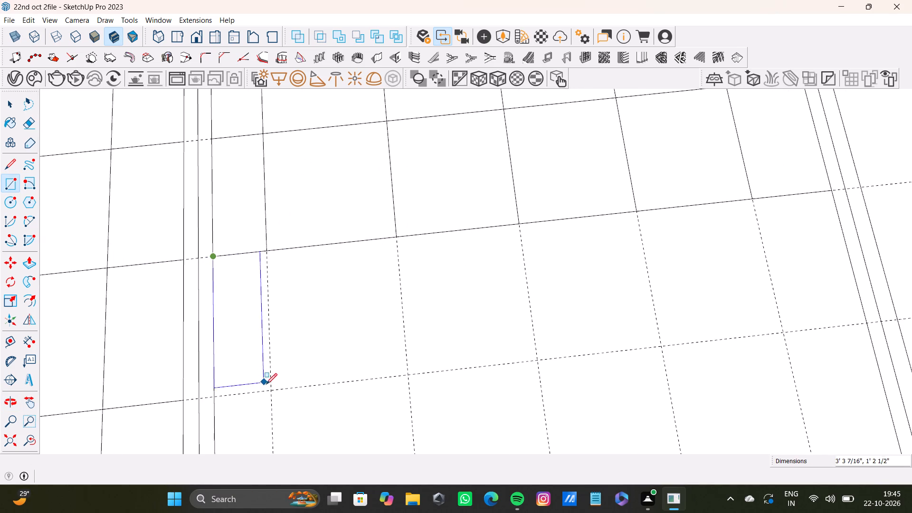
pyautogui.click(269, 389)
pyautogui.click(270, 247)
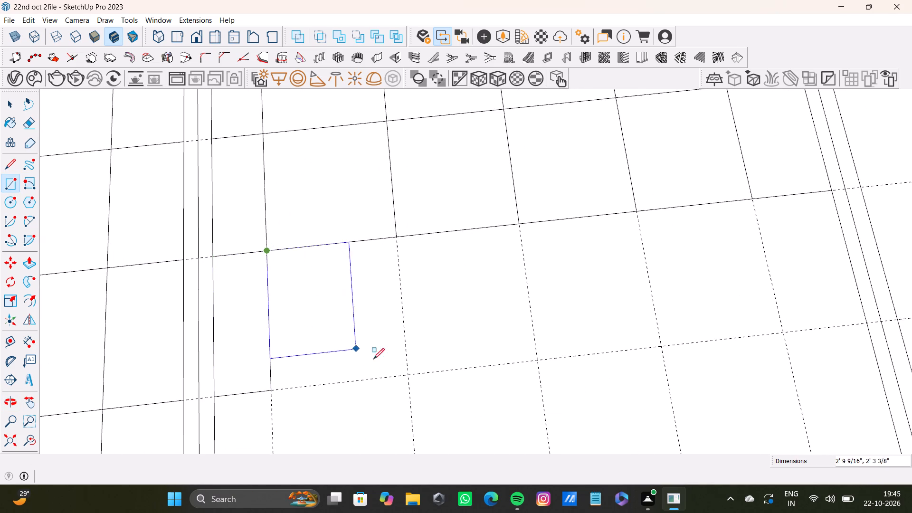
pyautogui.click(405, 378)
pyautogui.click(399, 236)
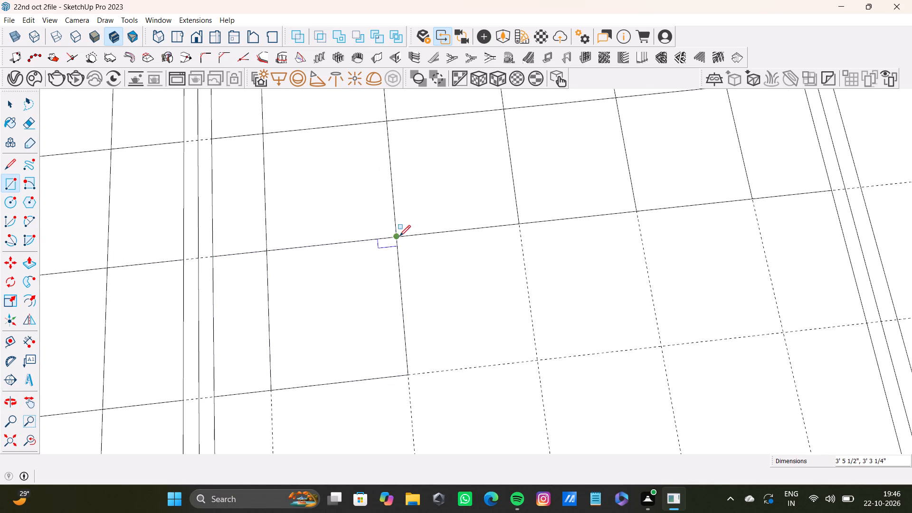
pyautogui.click(538, 361)
# Draw rectangles in the fifth row's last three cells, completing the row up to the bay's inner edge.
pyautogui.click(518, 224)
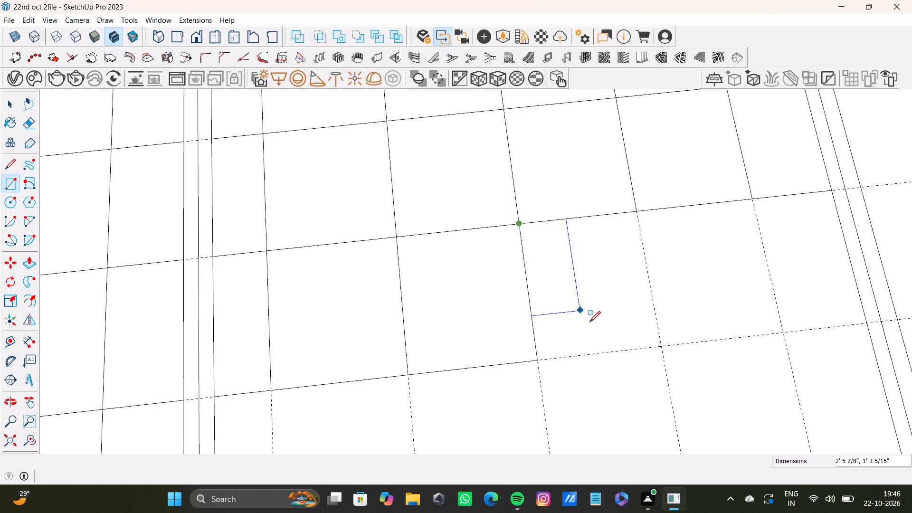
pyautogui.click(661, 346)
pyautogui.click(639, 210)
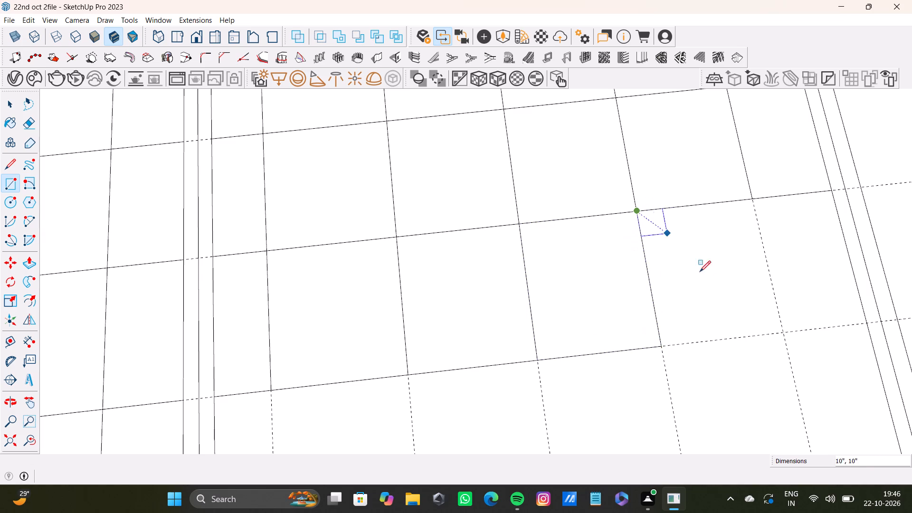
pyautogui.click(782, 335)
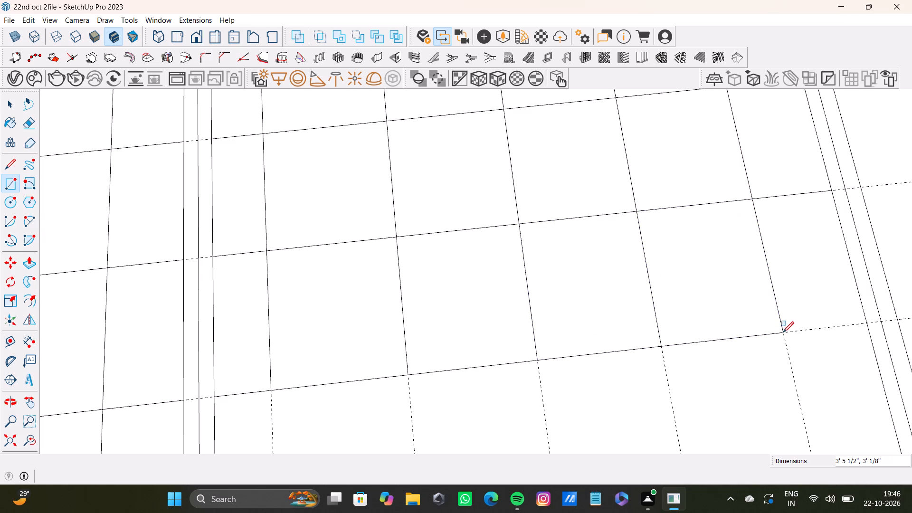
pyautogui.click(750, 199)
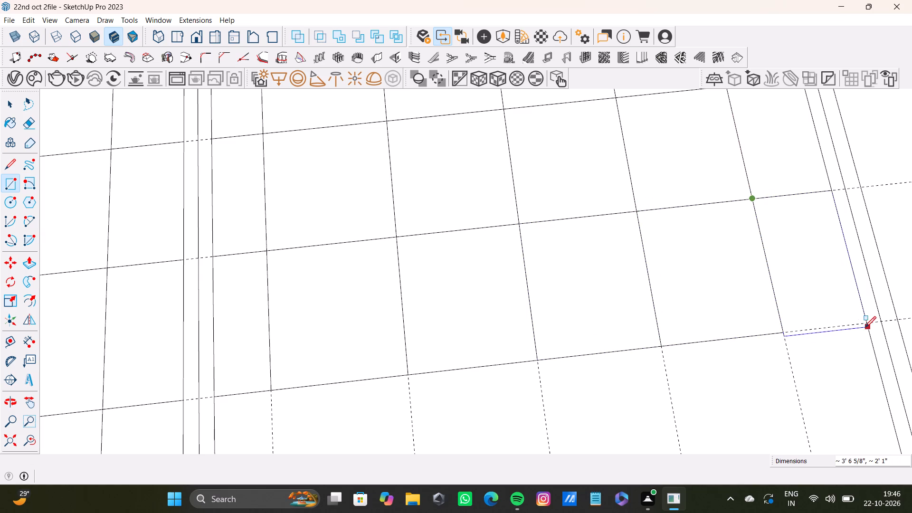
pyautogui.click(865, 326)
# Draw rectangles in the first three cells of the bay's sixth row, ending on the bay's inner bottom edge.
pyautogui.scroll(-6, 620, 297)
pyautogui.keyDown('shift'); pyautogui.moveTo(513, 306); pyautogui.dragTo(495, 178, button='middle'); pyautogui.keyUp('shift')
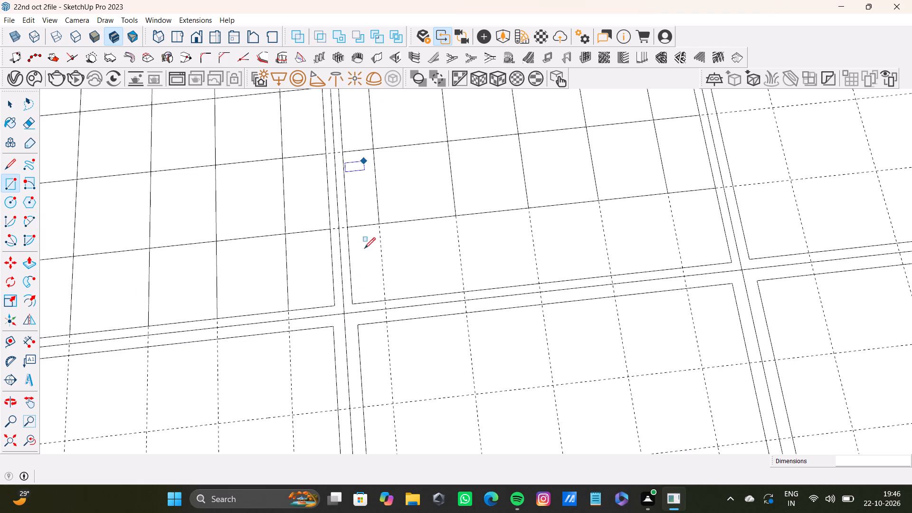
pyautogui.scroll(6, 372, 267)
pyautogui.click(330, 201)
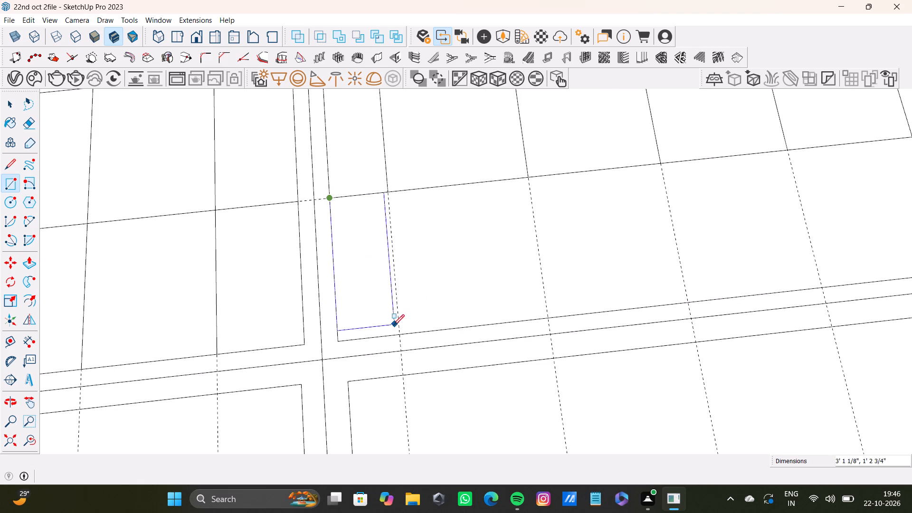
pyautogui.click(399, 332)
pyautogui.click(388, 188)
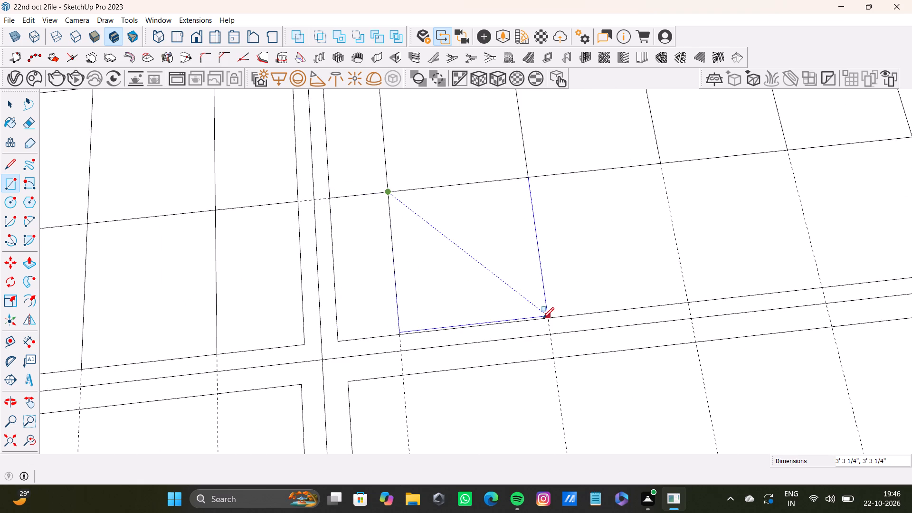
pyautogui.click(545, 317)
pyautogui.click(524, 181)
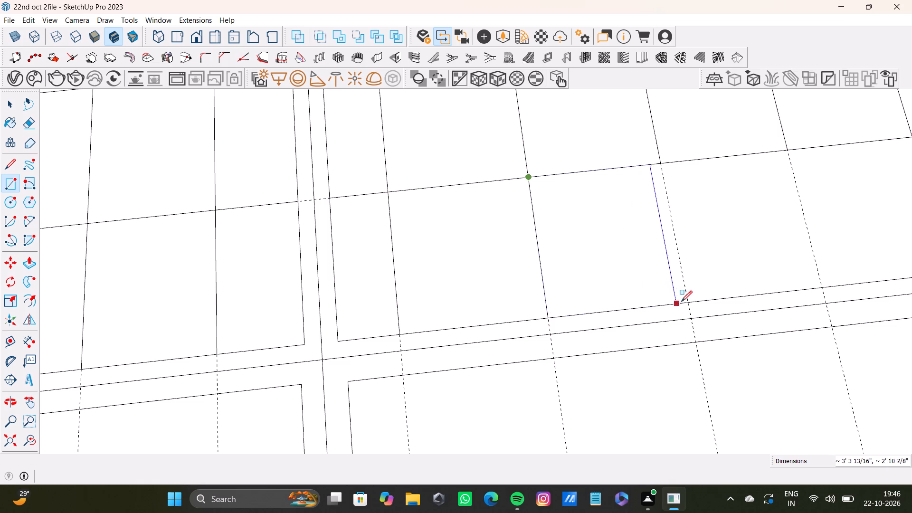
pyautogui.click(687, 303)
# Draw rectangles about 3' 3 13/16" tall in the sixth row's last three cells, completing the bay's grid at its inner corner.
pyautogui.scroll(-3, 679, 299)
pyautogui.moveTo(621, 267); pyautogui.dragTo(477, 203, button='middle')
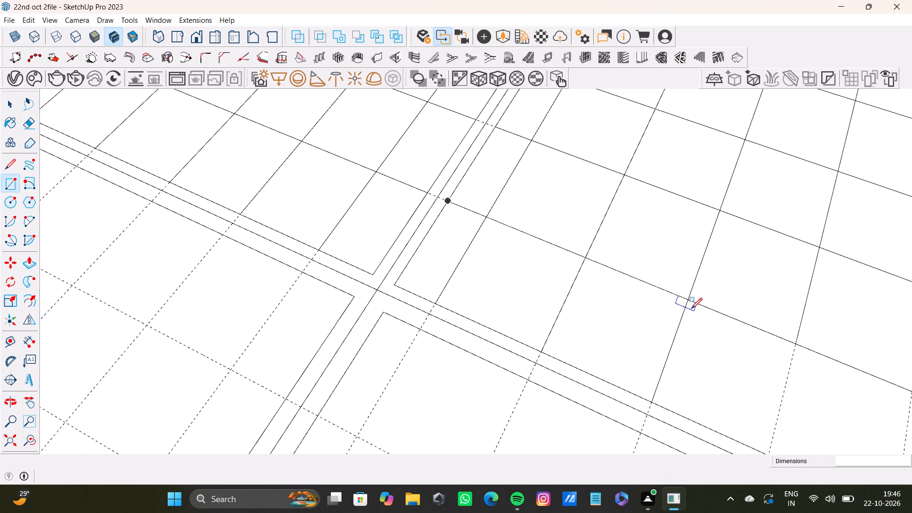
pyautogui.click(689, 303)
pyautogui.click(768, 453)
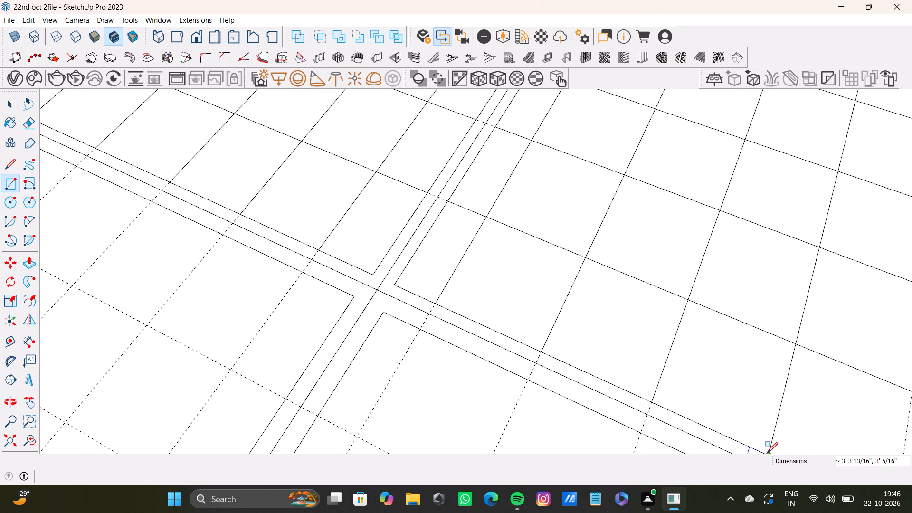
pyautogui.scroll(-4, 765, 454)
pyautogui.moveTo(764, 452); pyautogui.dragTo(598, 277, button='middle')
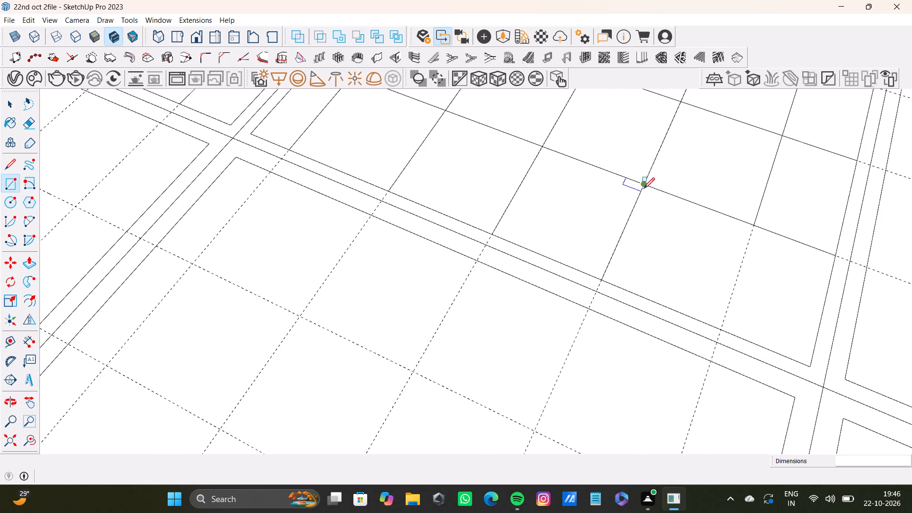
pyautogui.moveTo(644, 188); pyautogui.dragTo(651, 188)
pyautogui.click(720, 326)
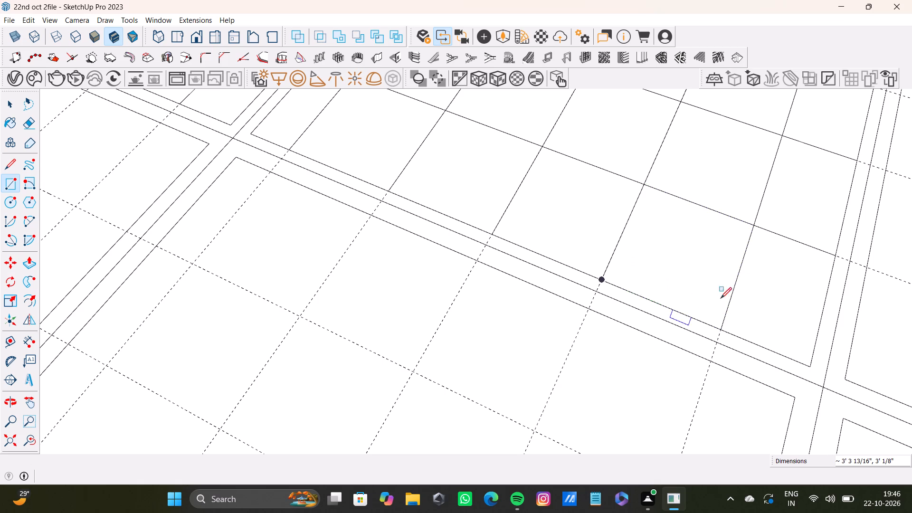
pyautogui.click(752, 228)
pyautogui.click(806, 362)
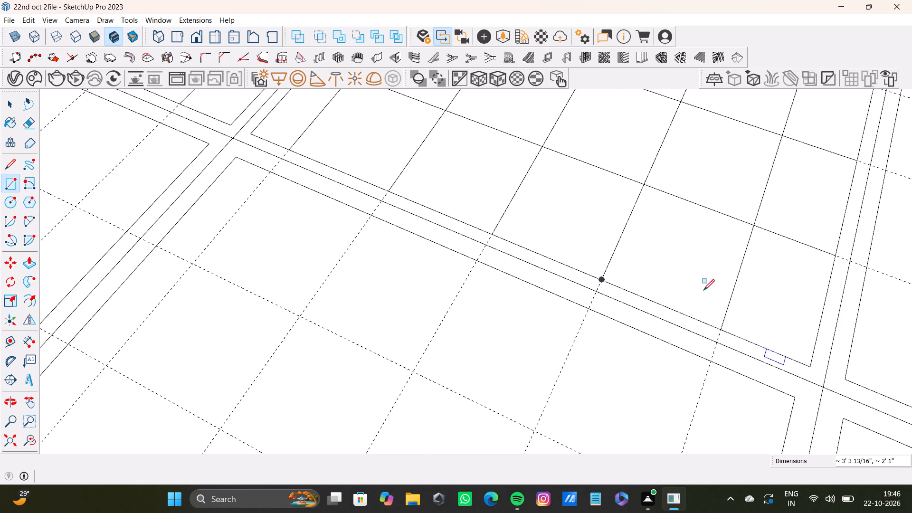
# Draw a rectangle of about 2' 6 7/16" by 1' 9 1/4" in the first corner cell of the adjacent undivided bay.
pyautogui.scroll(-7, 693, 291)
pyautogui.keyDown('shift'); pyautogui.moveTo(596, 264); pyautogui.dragTo(426, 297, button='middle'); pyautogui.keyUp('shift')
pyautogui.scroll(-8, 436, 285)
pyautogui.keyDown('shift'); pyautogui.moveTo(436, 285); pyautogui.dragTo(638, 349, button='middle'); pyautogui.keyUp('shift')
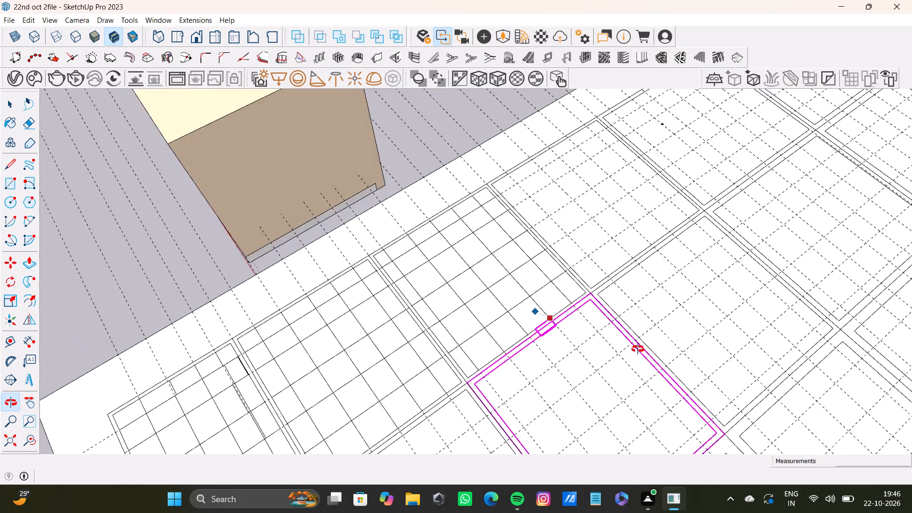
pyautogui.keyDown('shift'); pyautogui.moveTo(638, 349); pyautogui.dragTo(503, 403, button='middle'); pyautogui.keyUp('shift')
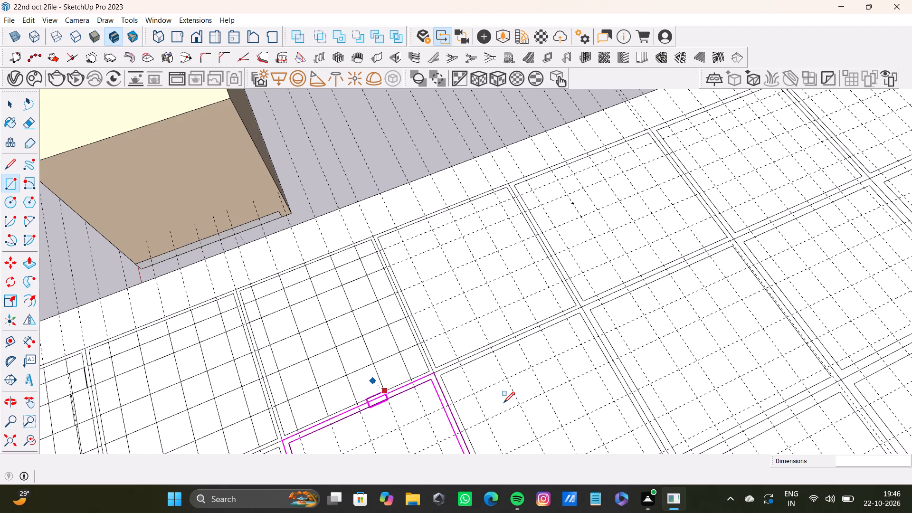
pyautogui.press('space')
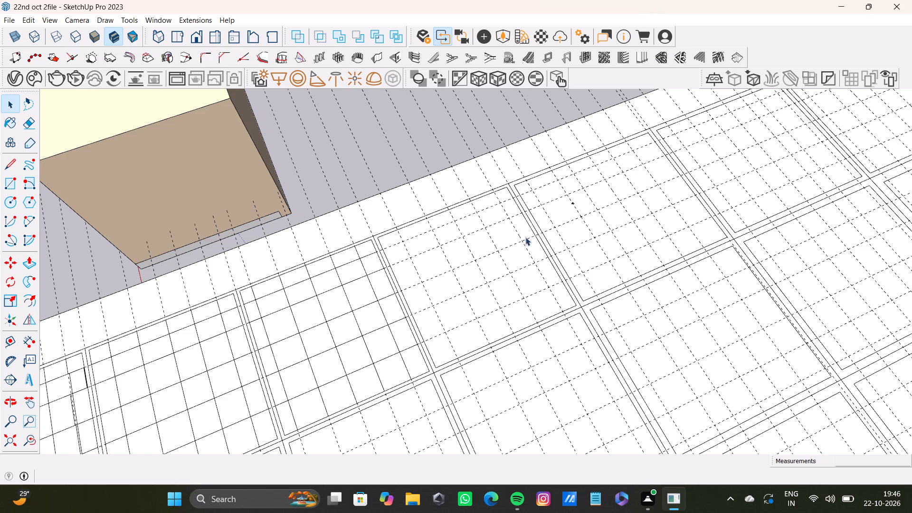
pyautogui.click(2, 181)
pyautogui.scroll(8, 296, 273)
pyautogui.click(13, 187)
pyautogui.scroll(3, 341, 245)
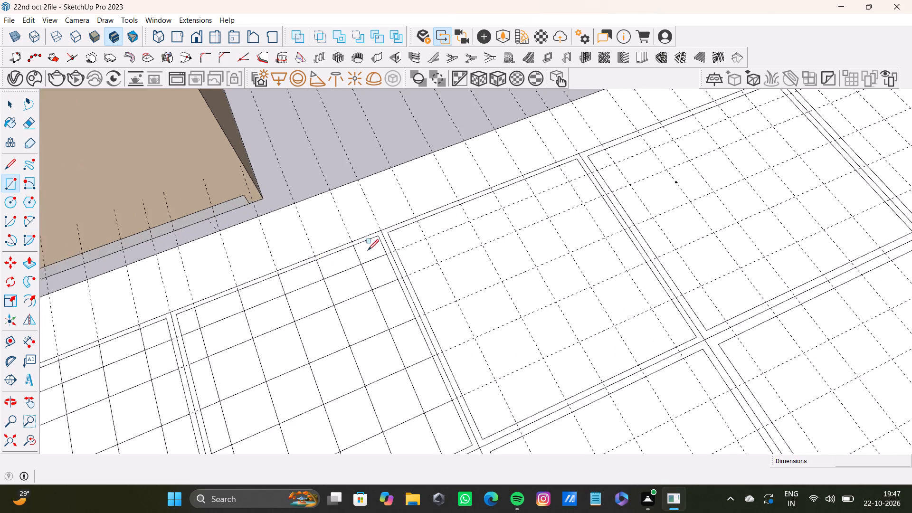
pyautogui.scroll(4, 368, 250)
pyautogui.moveTo(408, 245); pyautogui.dragTo(291, 259, button='middle')
pyautogui.scroll(4, 424, 263)
pyautogui.click(423, 165)
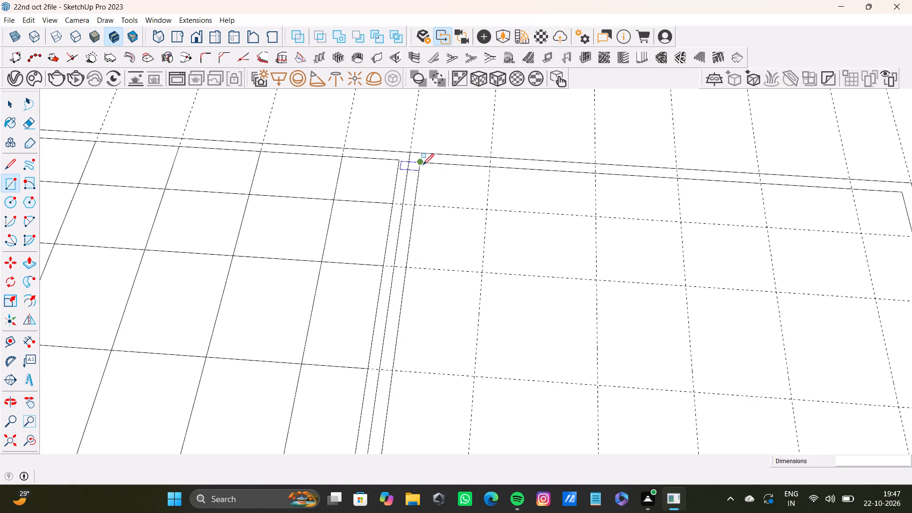
pyautogui.click(486, 209)
# Draw rectangles about 2' 4 11/16" and 3' 6" tall in the second and third cells of the new bay's first column.
pyautogui.click(418, 205)
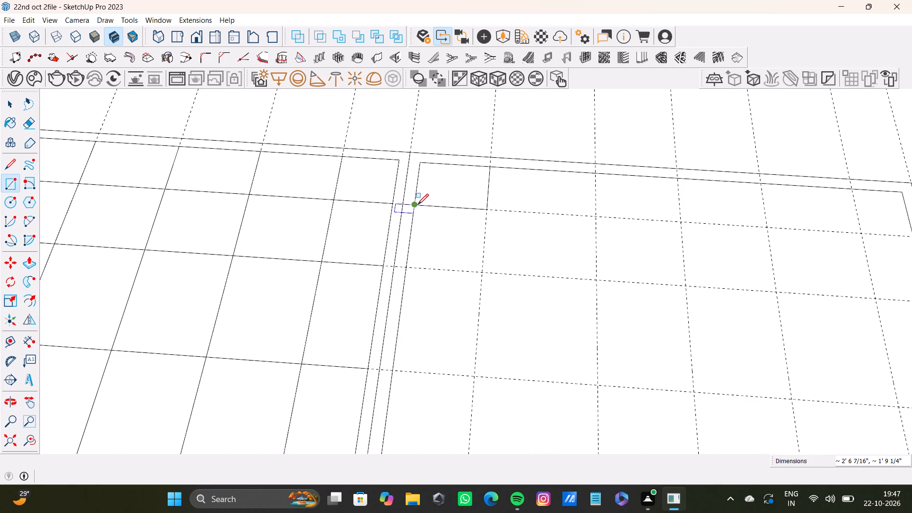
pyautogui.click(480, 272)
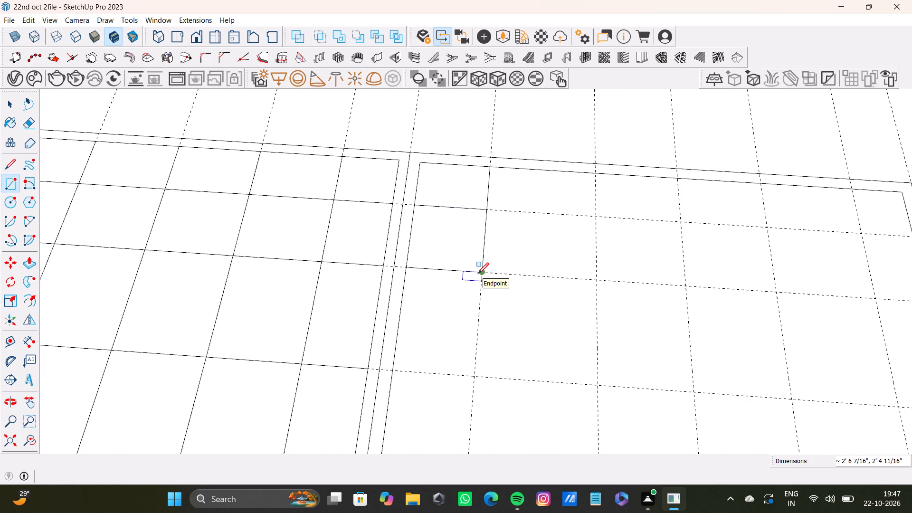
pyautogui.click(404, 268)
pyautogui.click(472, 376)
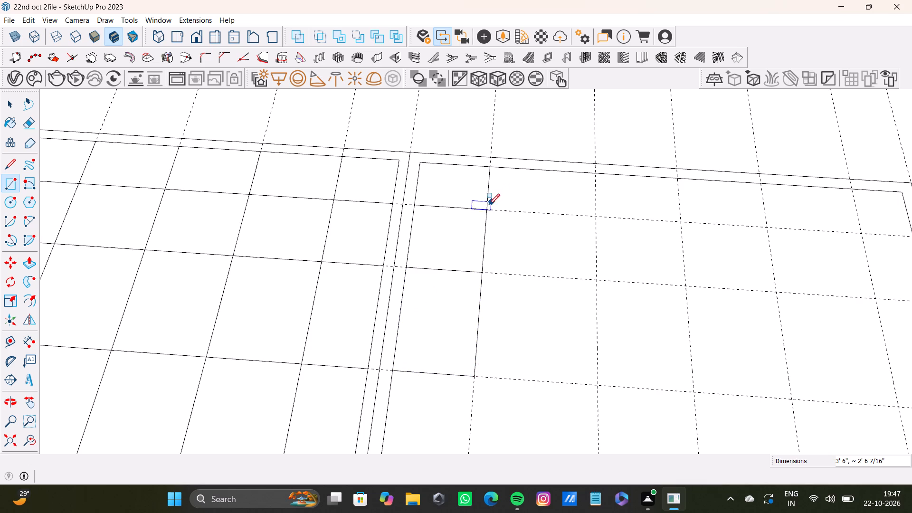
# Draw rectangles about 1' 9 1/4", 2' 4 11/16" and 3' 6" tall in the first three cells of the new bay's second column.
pyautogui.click(487, 209)
pyautogui.click(595, 275)
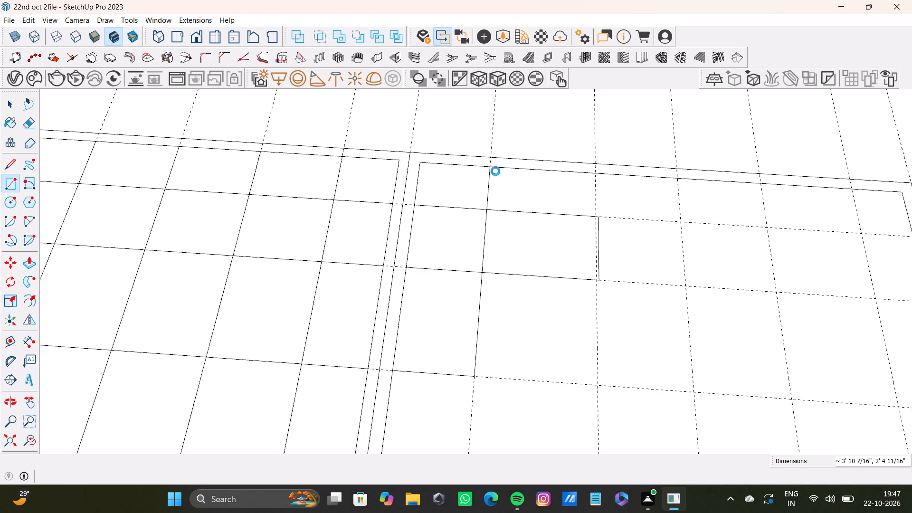
pyautogui.click(487, 168)
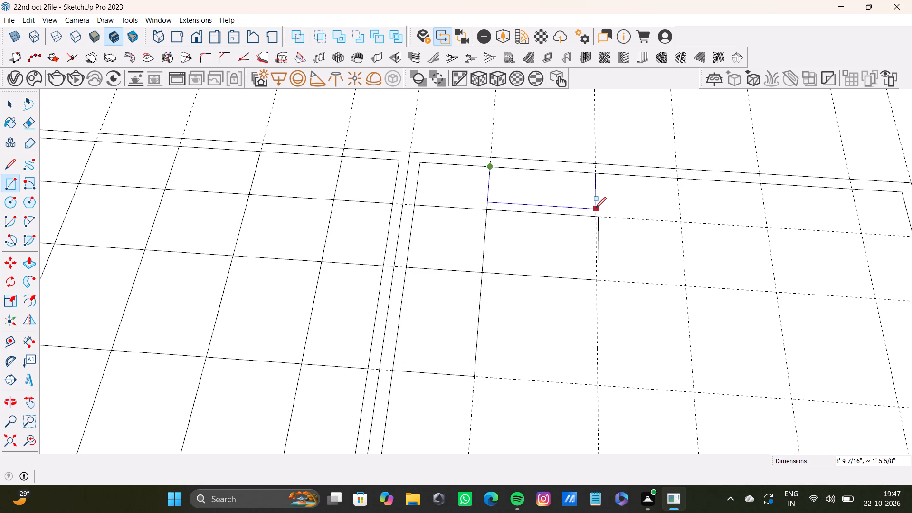
pyautogui.scroll(6, 593, 214)
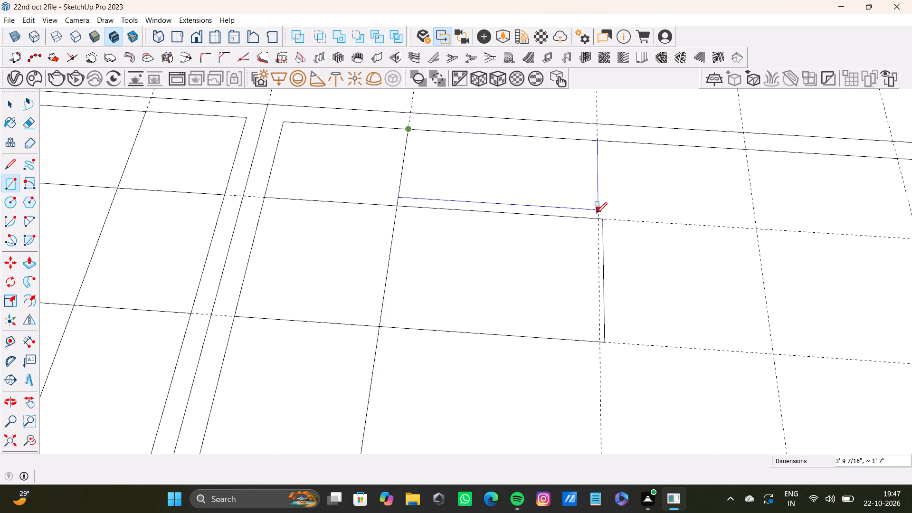
pyautogui.click(595, 218)
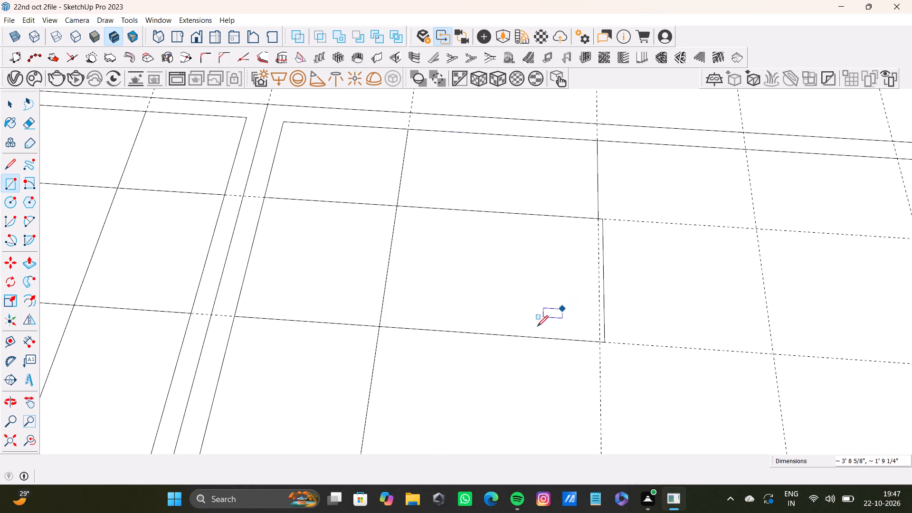
pyautogui.scroll(-7, 439, 364)
pyautogui.moveTo(438, 363); pyautogui.dragTo(427, 210, button='middle')
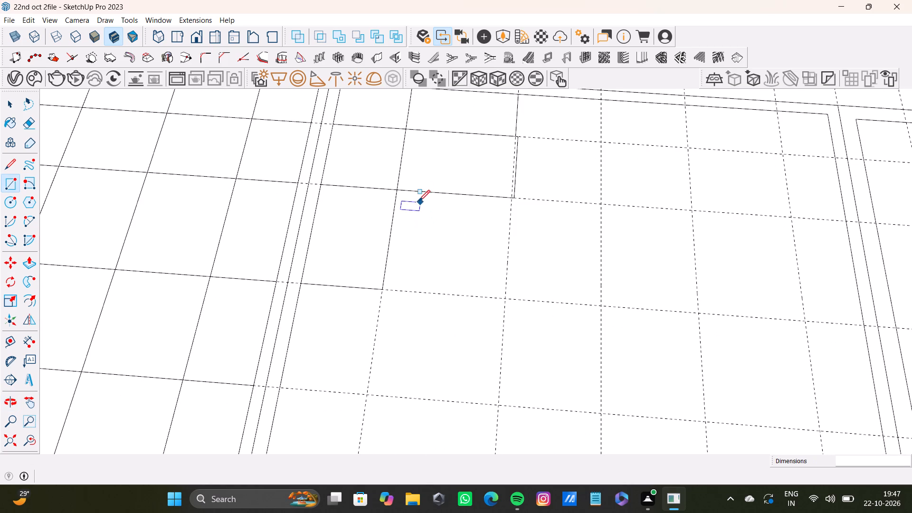
pyautogui.click(400, 188)
pyautogui.click(502, 298)
# Draw rectangles about 2' 11" wide in the first two rows of the bay's third and fourth columns, 1' 9 1/4" and 2' 4 11/16" tall.
pyautogui.keyDown('shift'); pyautogui.moveTo(527, 133); pyautogui.dragTo(425, 274, button='middle'); pyautogui.keyUp('shift')
pyautogui.scroll(4, 427, 241)
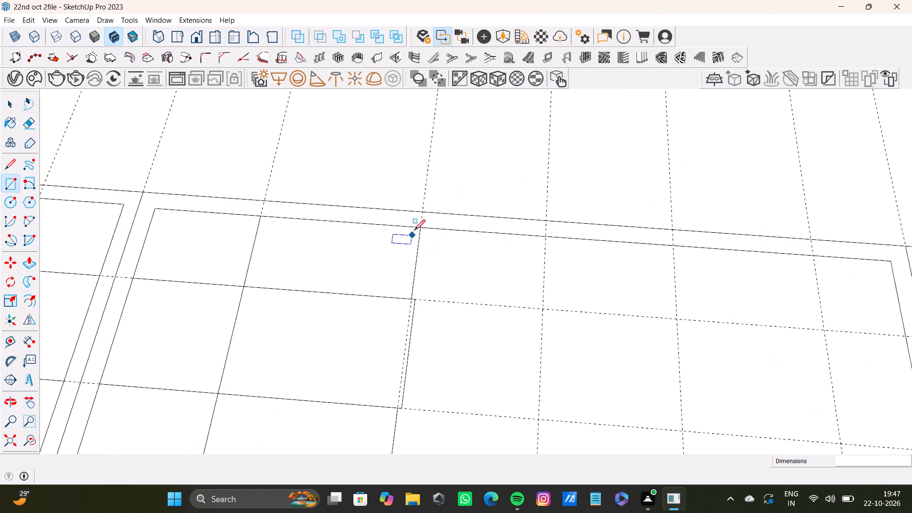
pyautogui.click(418, 228)
pyautogui.click(542, 307)
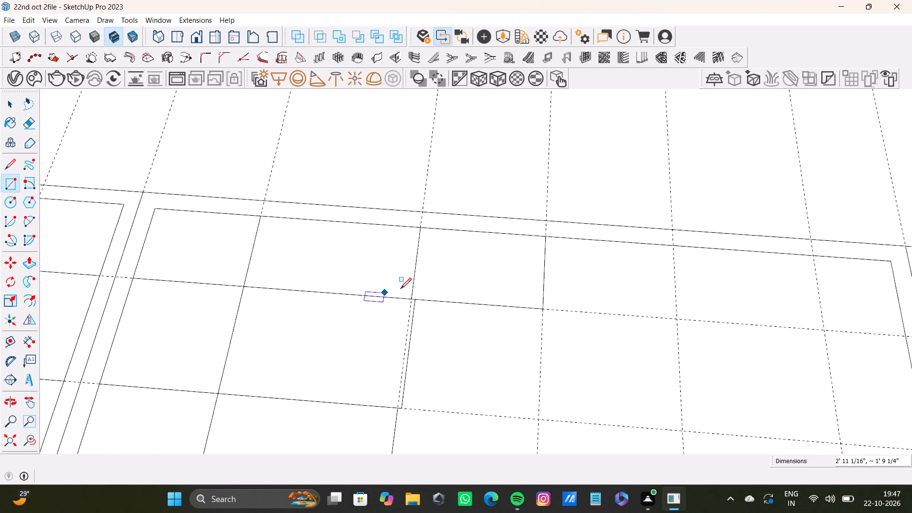
pyautogui.click(412, 298)
pyautogui.click(538, 418)
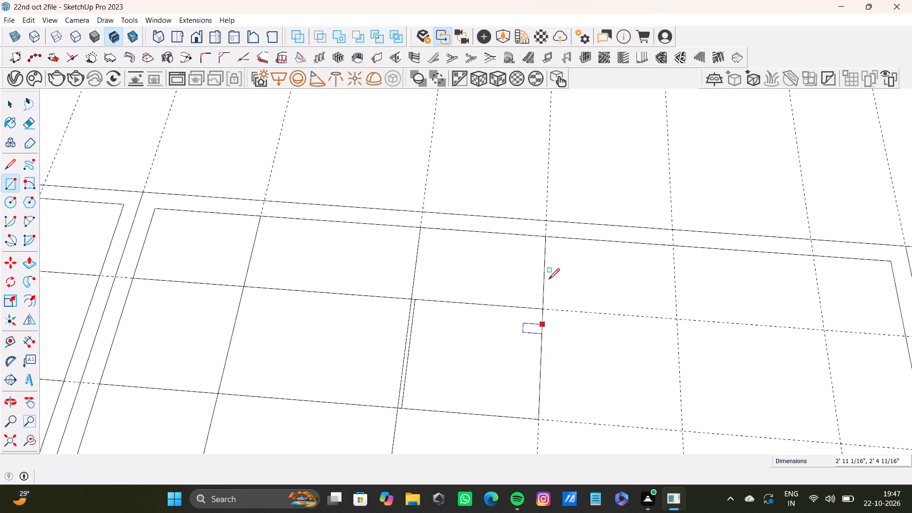
pyautogui.click(546, 234)
pyautogui.click(675, 319)
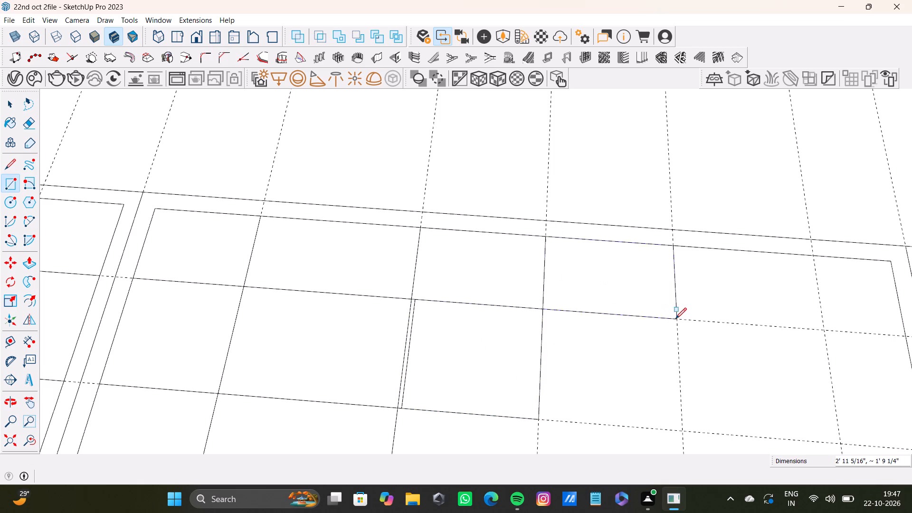
pyautogui.click(542, 308)
pyautogui.click(681, 433)
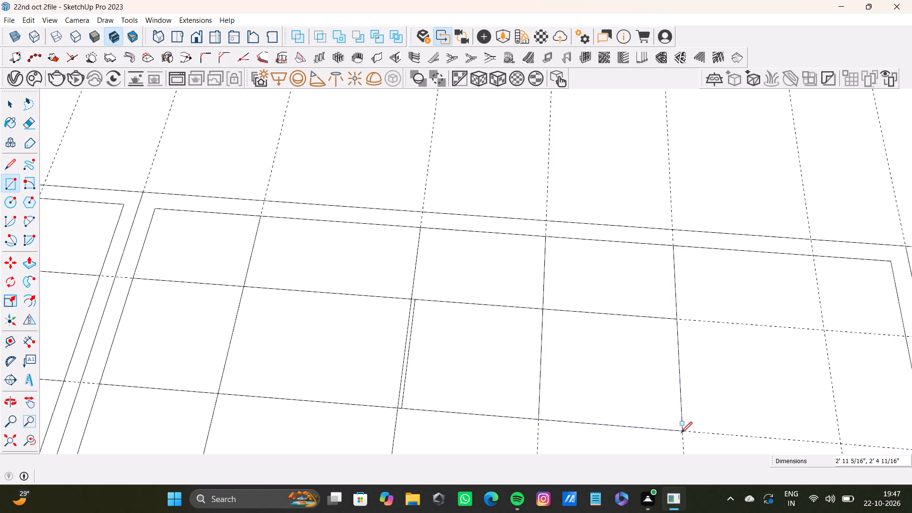
# Draw rectangles in the first two rows of the fifth column, about 3' 2 1/4" wide, and the last column, ending on the bay's inner side edge.
pyautogui.keyDown('shift'); pyautogui.moveTo(668, 412); pyautogui.dragTo(465, 338, button='middle'); pyautogui.keyUp('shift')
pyautogui.click(498, 185)
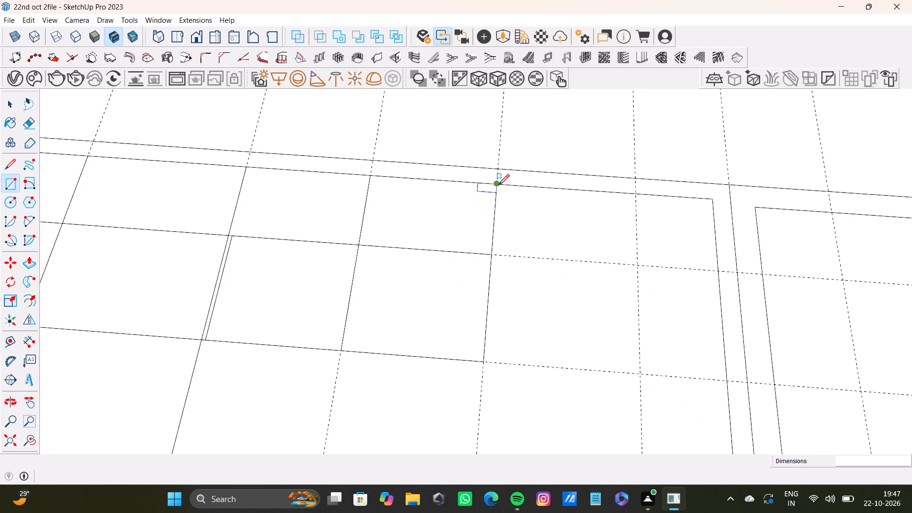
pyautogui.click(638, 263)
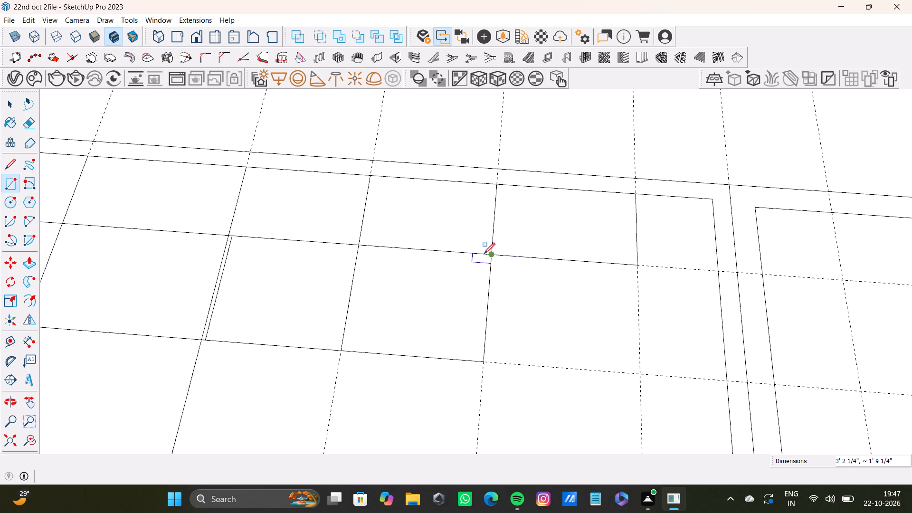
pyautogui.click(493, 252)
pyautogui.click(637, 379)
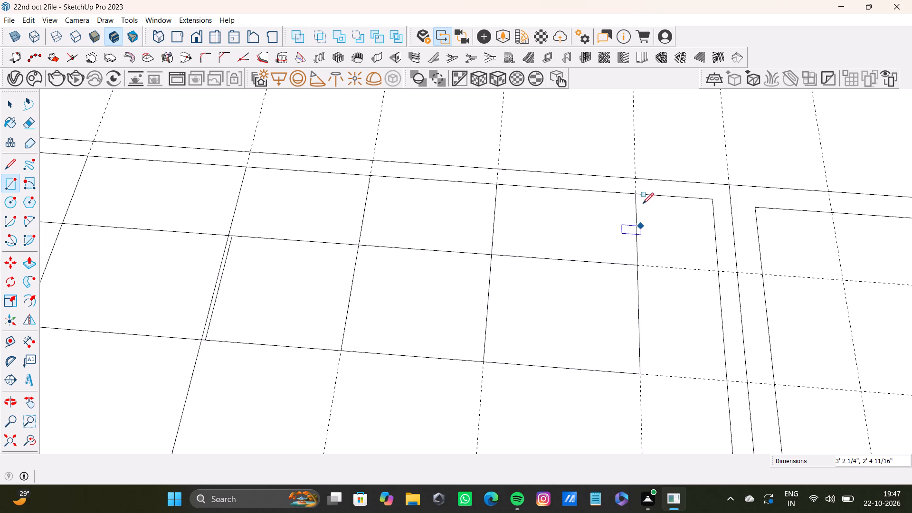
pyautogui.click(639, 195)
pyautogui.click(718, 268)
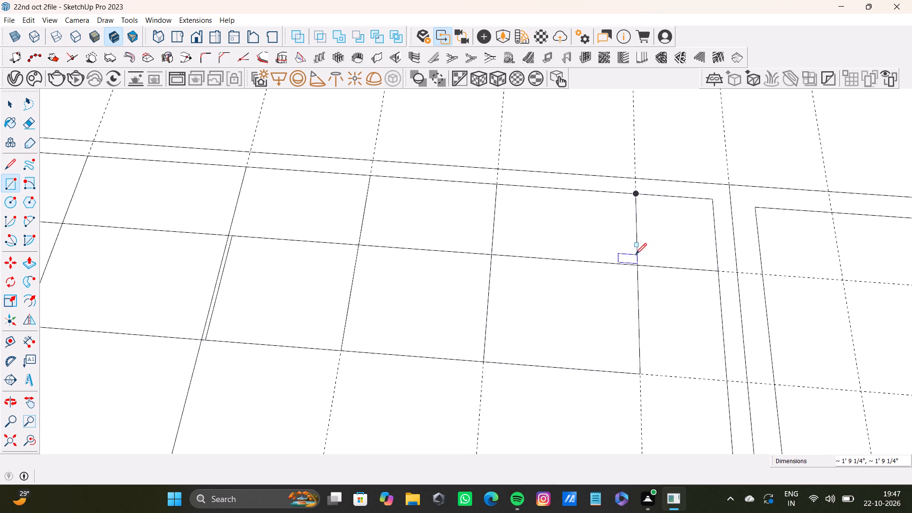
pyautogui.click(638, 265)
pyautogui.click(723, 381)
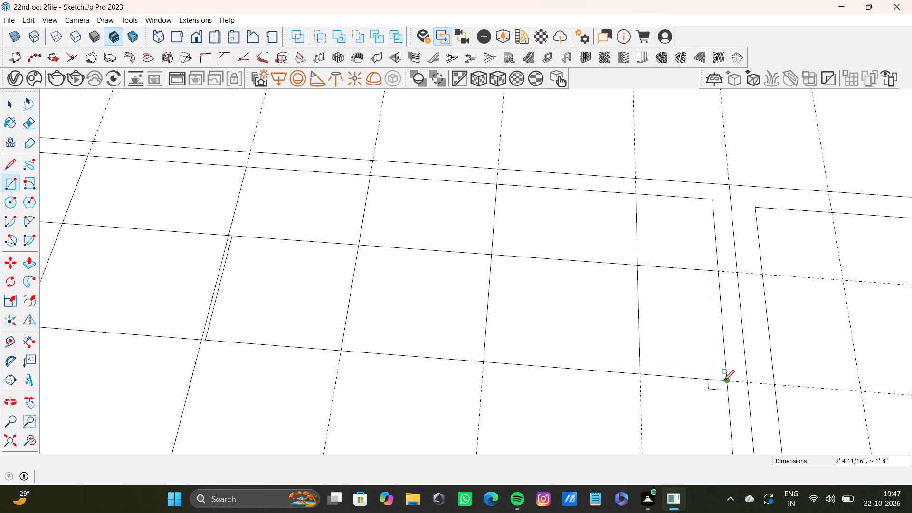
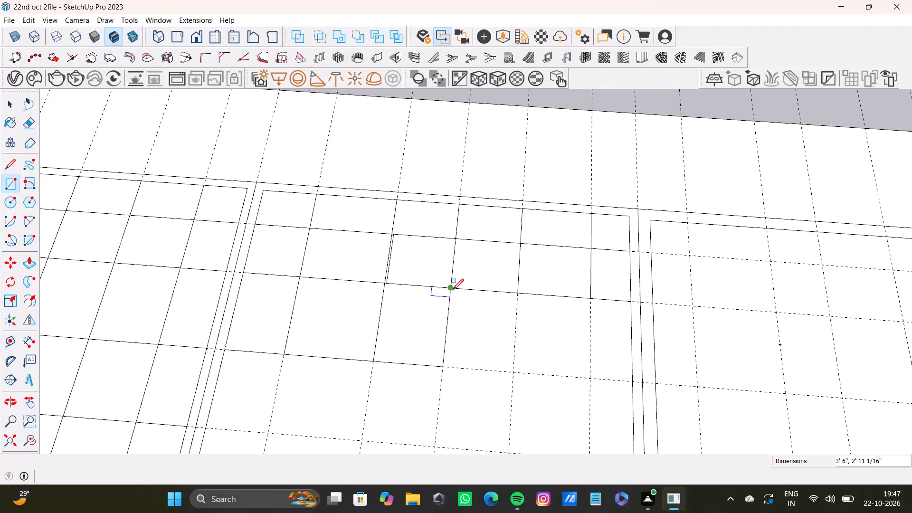
# Draw 3' 6" tall rectangles in the third row's fourth, fifth and last columns, the last two 3' 2 1/4" and 1' 8 15/16" wide.
pyautogui.click(453, 285)
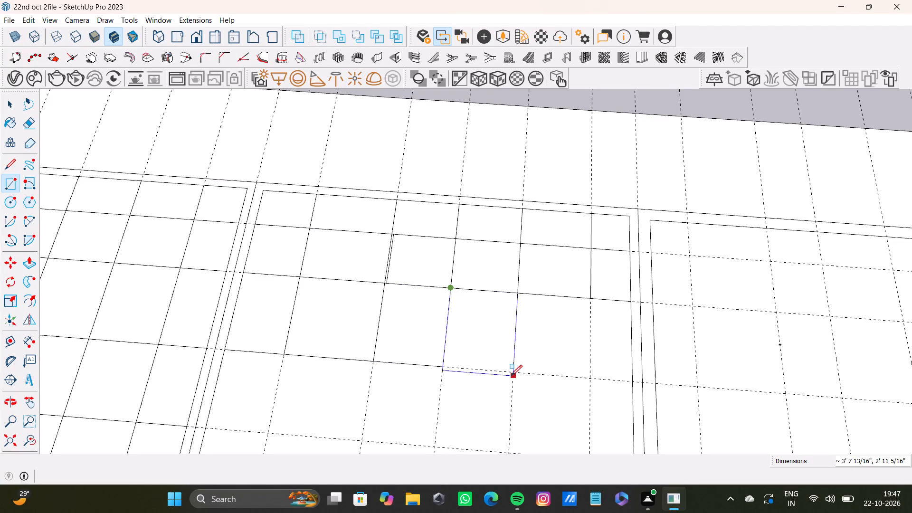
pyautogui.click(514, 371)
pyautogui.click(517, 293)
pyautogui.click(593, 379)
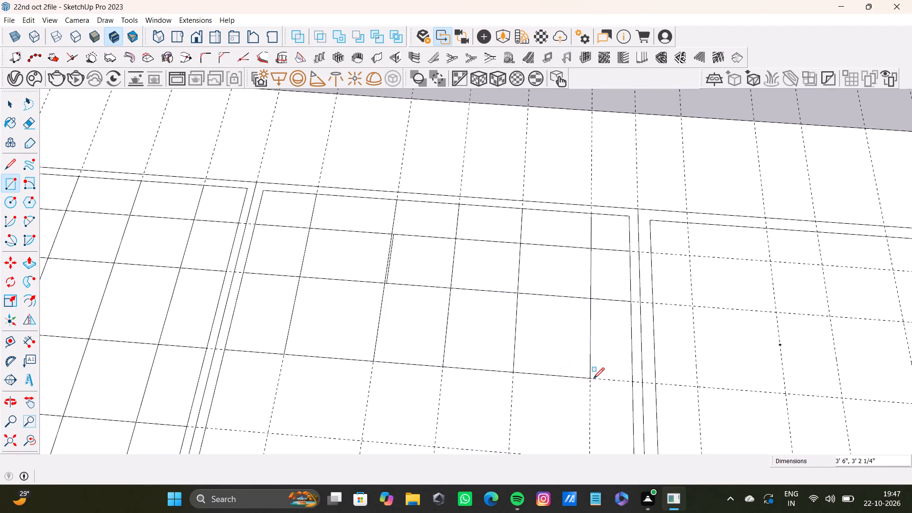
pyautogui.click(594, 297)
pyautogui.click(631, 380)
# Draw a rectangle about 3' 2 5/8" tall and 2' 6 7/16" wide in the fourth cell of the bay's first column.
pyautogui.keyDown('shift'); pyautogui.moveTo(341, 348); pyautogui.dragTo(424, 247, button='middle'); pyautogui.keyUp('shift')
pyautogui.scroll(3, 330, 273)
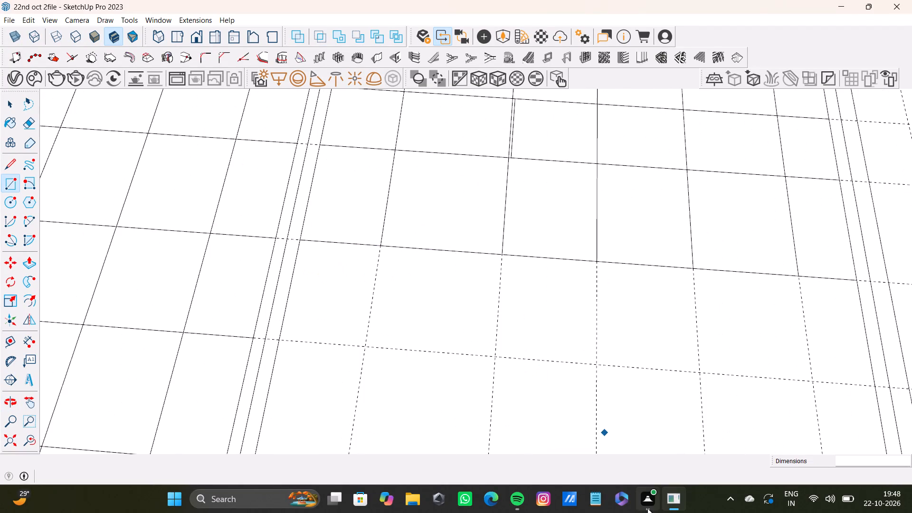
pyautogui.moveTo(301, 242); pyautogui.dragTo(312, 276)
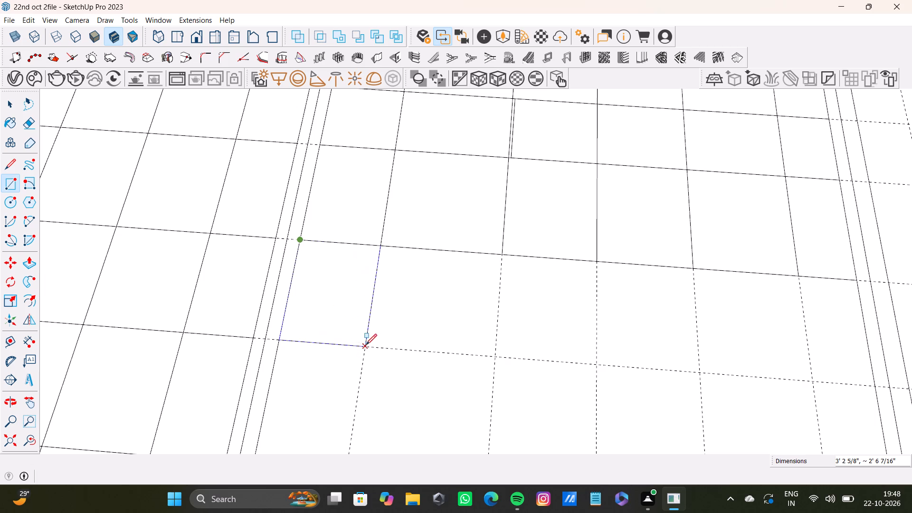
pyautogui.click(366, 343)
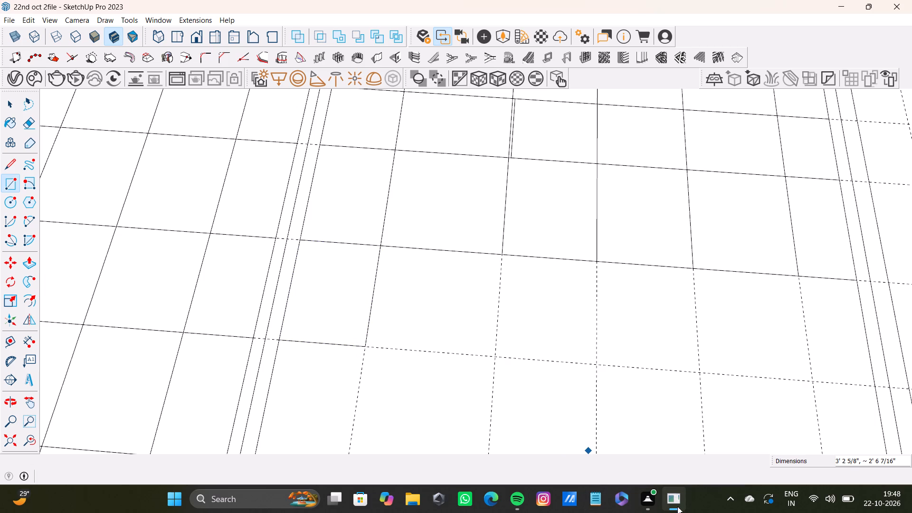
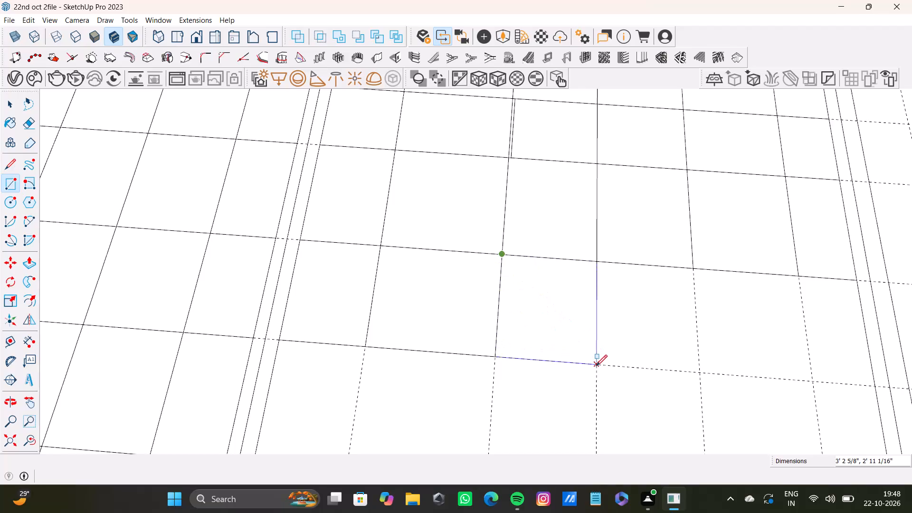
# Draw rectangles about 3' 2 5/8" tall in the fourth row's third to last columns, the fifth 3' 2 1/4" and the last 1' 8 15/16" wide.
pyautogui.click(596, 366)
pyautogui.click(599, 257)
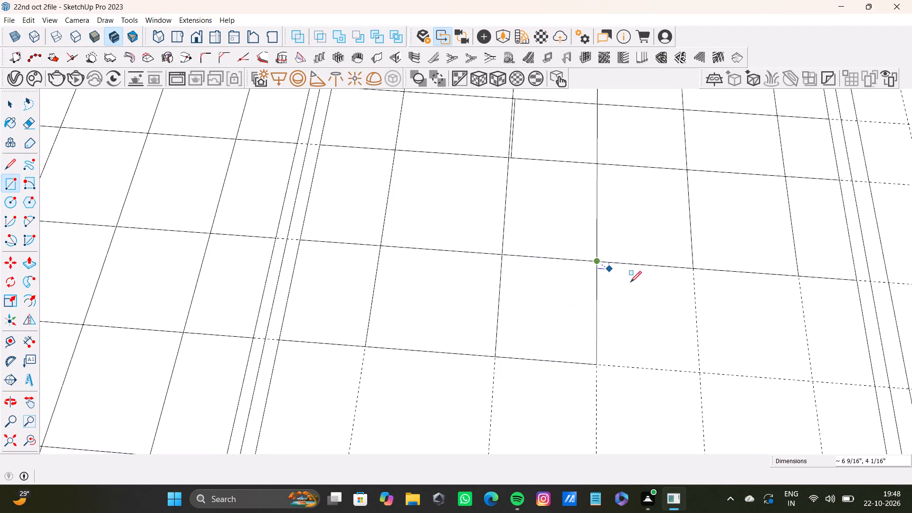
pyautogui.click(698, 373)
pyautogui.click(696, 266)
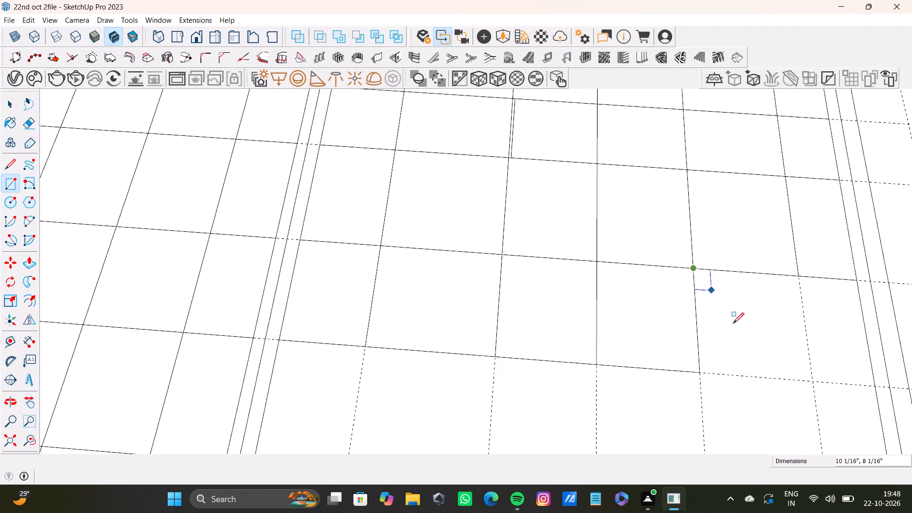
pyautogui.click(809, 381)
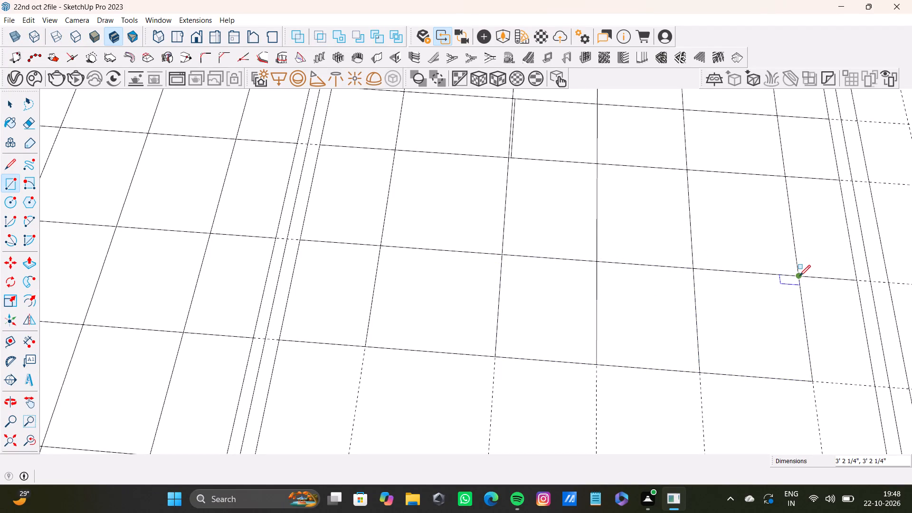
pyautogui.click(799, 276)
pyautogui.click(875, 389)
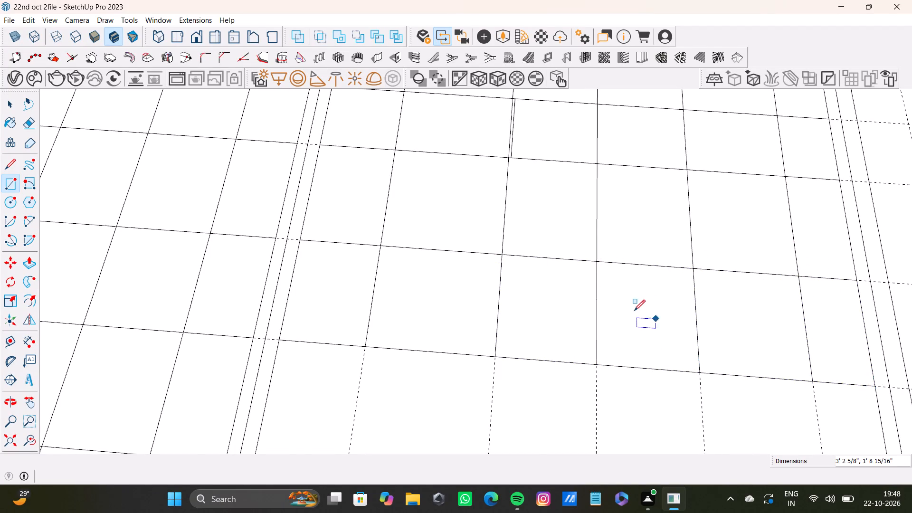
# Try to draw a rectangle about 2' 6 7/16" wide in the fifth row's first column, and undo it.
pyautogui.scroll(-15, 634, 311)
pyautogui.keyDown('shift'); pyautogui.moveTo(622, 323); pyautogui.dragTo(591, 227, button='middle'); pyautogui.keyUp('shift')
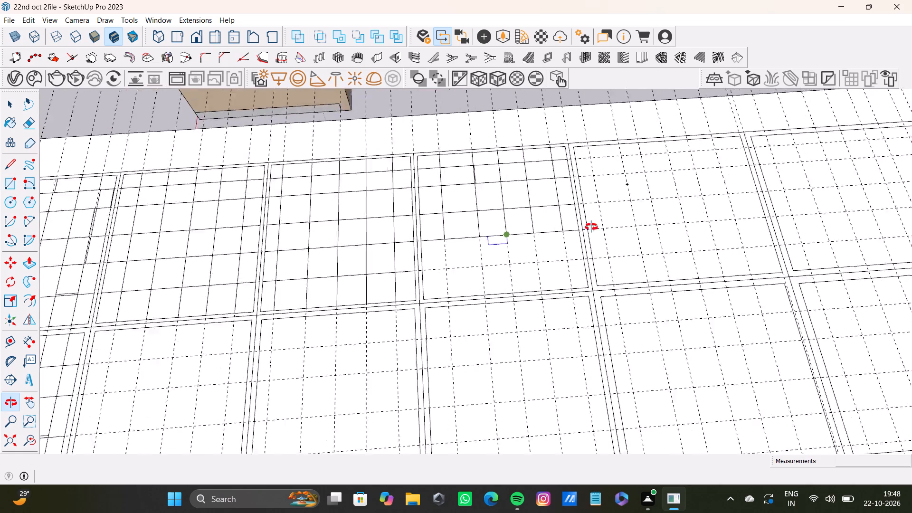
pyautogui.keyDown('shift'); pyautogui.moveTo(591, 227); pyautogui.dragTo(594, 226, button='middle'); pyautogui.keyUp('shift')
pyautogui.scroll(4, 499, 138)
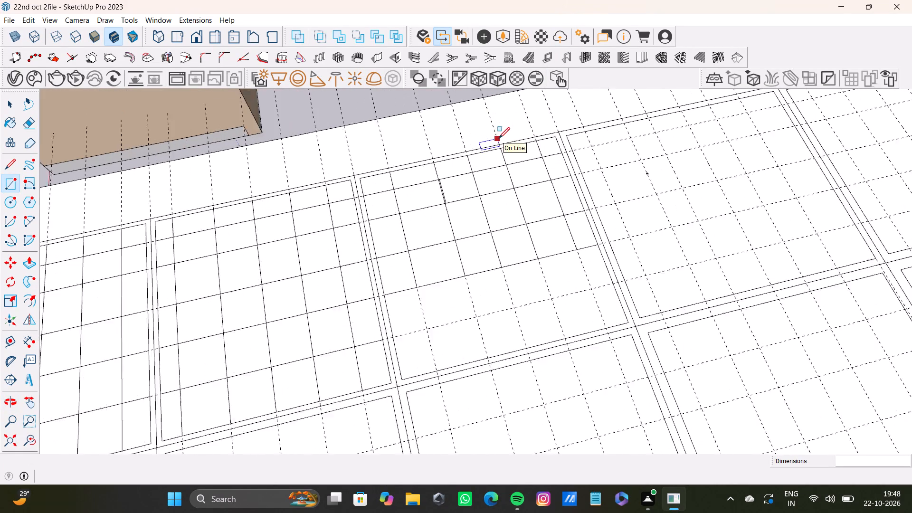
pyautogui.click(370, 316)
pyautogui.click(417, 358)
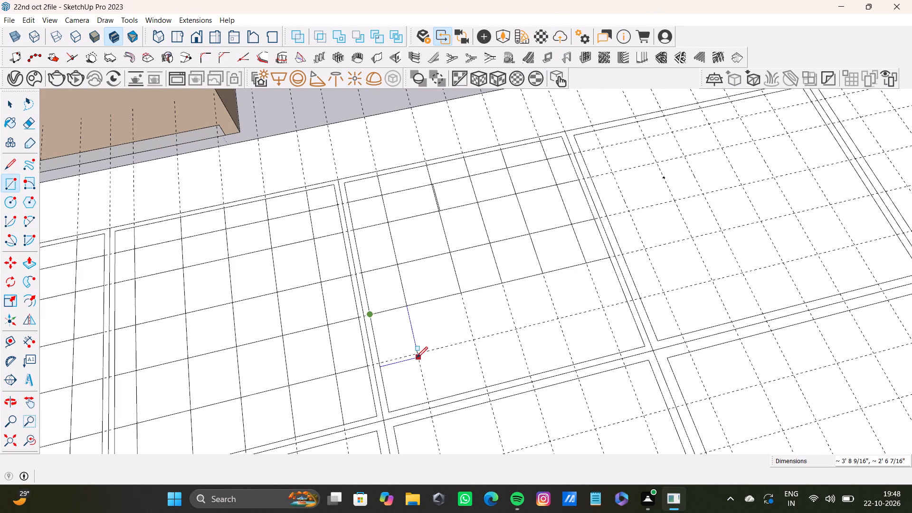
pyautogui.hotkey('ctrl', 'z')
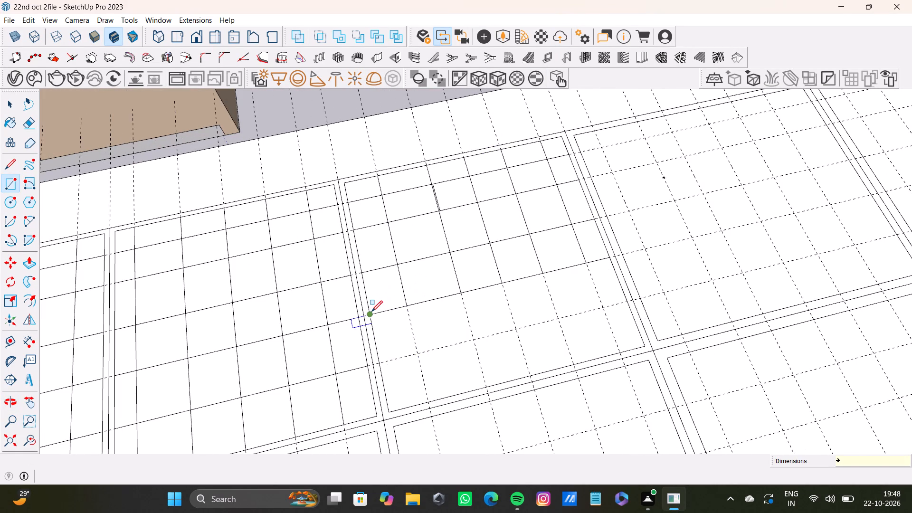
# Draw 3' 5 1/2" tall rectangles in the fifth row's first three columns, 2' 6 7/16", 3' 9 7/16" and 2' 11 1/16" wide.
pyautogui.click(371, 312)
pyautogui.click(417, 352)
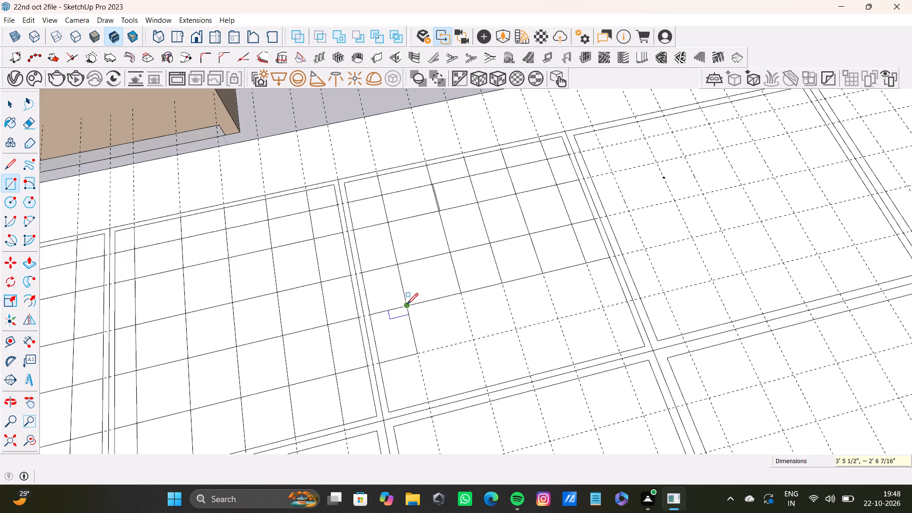
pyautogui.click(407, 304)
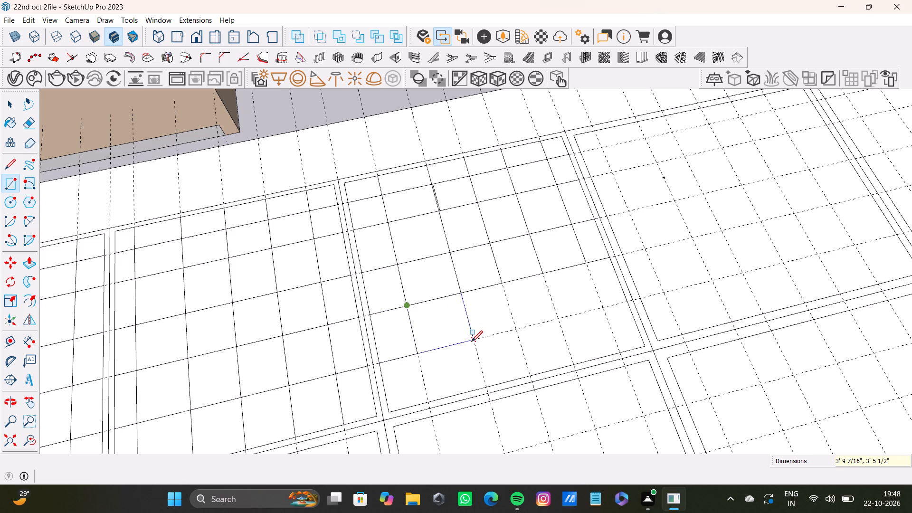
pyautogui.click(472, 342)
pyautogui.click(463, 287)
pyautogui.click(514, 330)
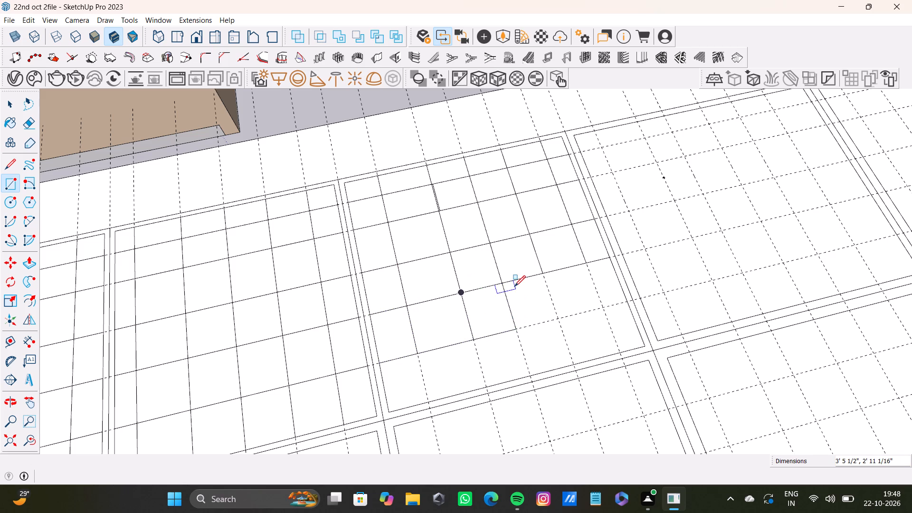
# Draw 3' 5 1/2" tall rectangles in the fifth row's last three columns, 2' 11 5/16", 3' 2 1/4" and 1' 8 15/16" wide.
pyautogui.click(498, 283)
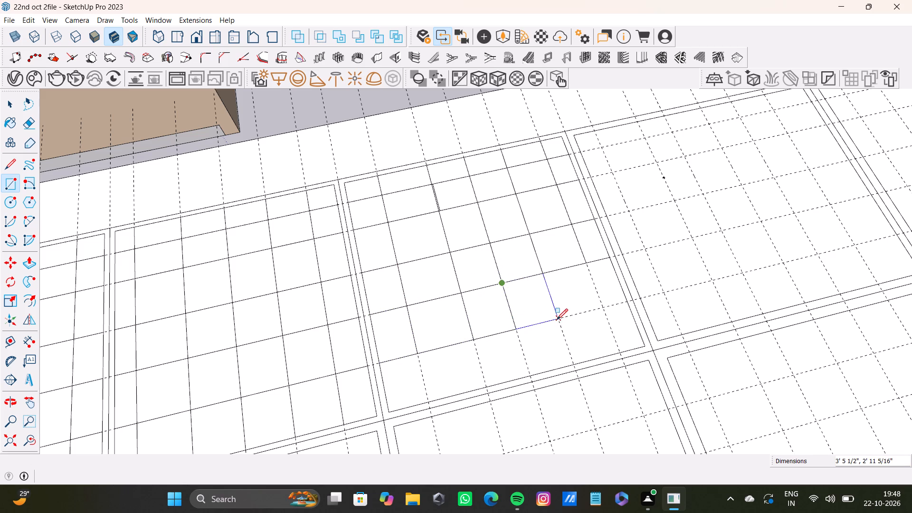
pyautogui.click(557, 320)
pyautogui.click(543, 274)
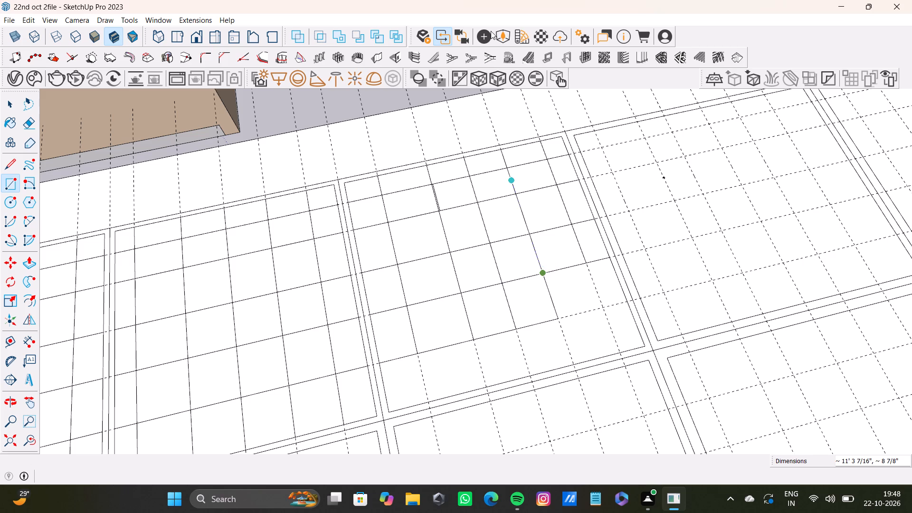
pyautogui.click(601, 308)
pyautogui.click(586, 264)
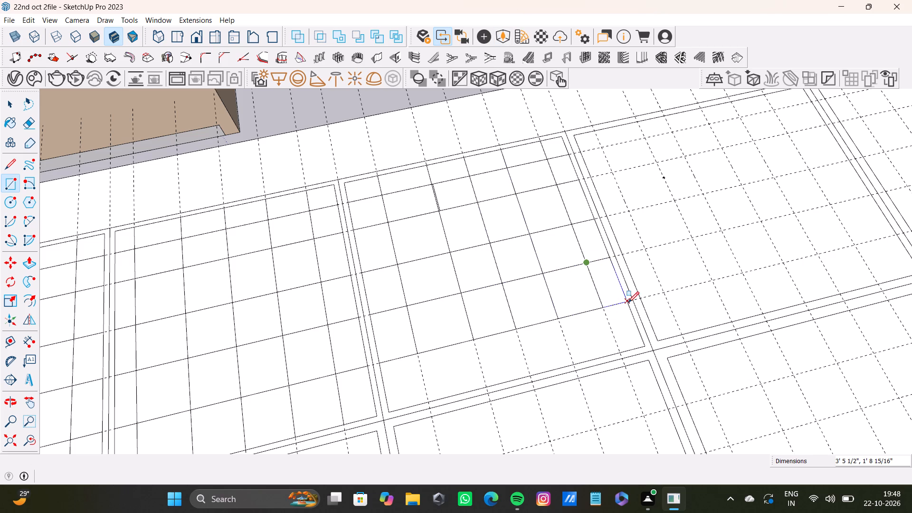
pyautogui.click(628, 303)
# Draw rectangles about 3' 3 3/16" tall in the bottom row's first two columns, about 2' 6 7/16" and 4' 2 11/16" wide.
pyautogui.moveTo(377, 362); pyautogui.dragTo(397, 364)
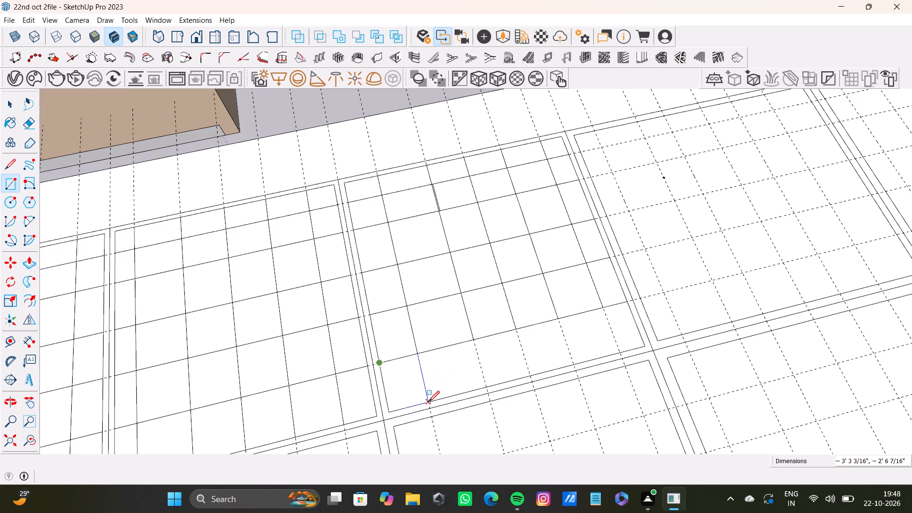
pyautogui.click(428, 403)
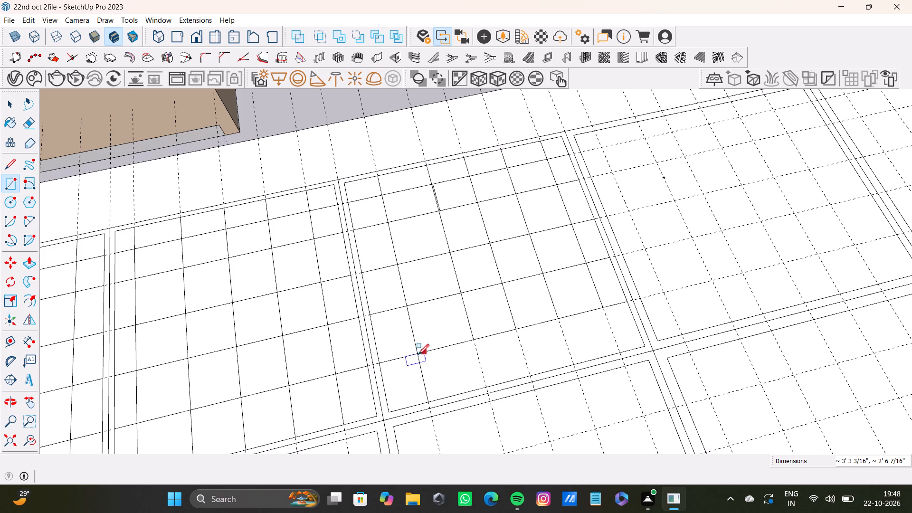
pyautogui.click(410, 353)
pyautogui.click(419, 353)
pyautogui.click(484, 387)
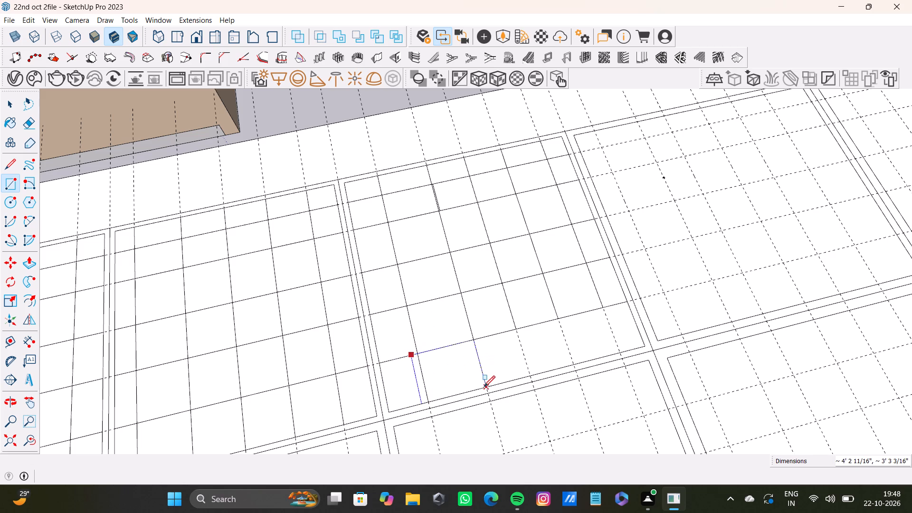
# Draw rectangles in the bottom row's last four columns, the third 3' 8 1/8" tall and the others about 3' 3 3/16" tall.
pyautogui.click(472, 339)
pyautogui.click(533, 382)
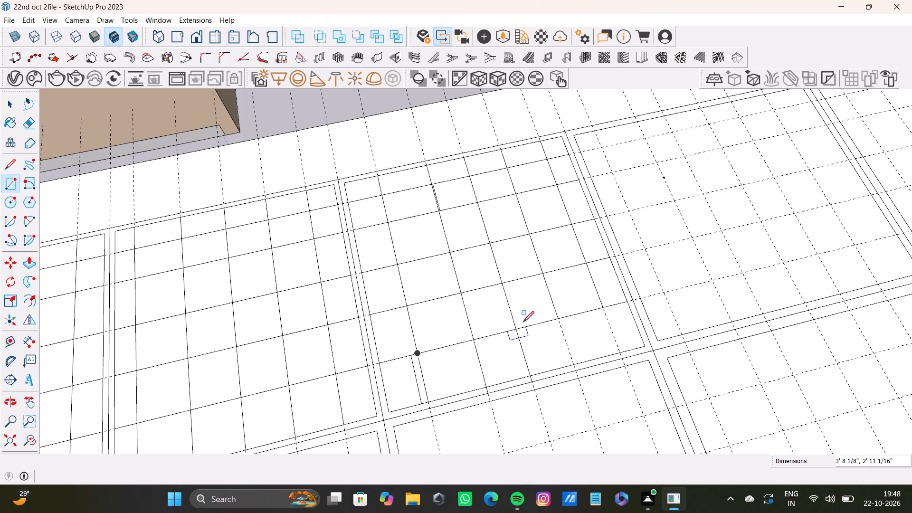
pyautogui.click(517, 325)
pyautogui.click(577, 364)
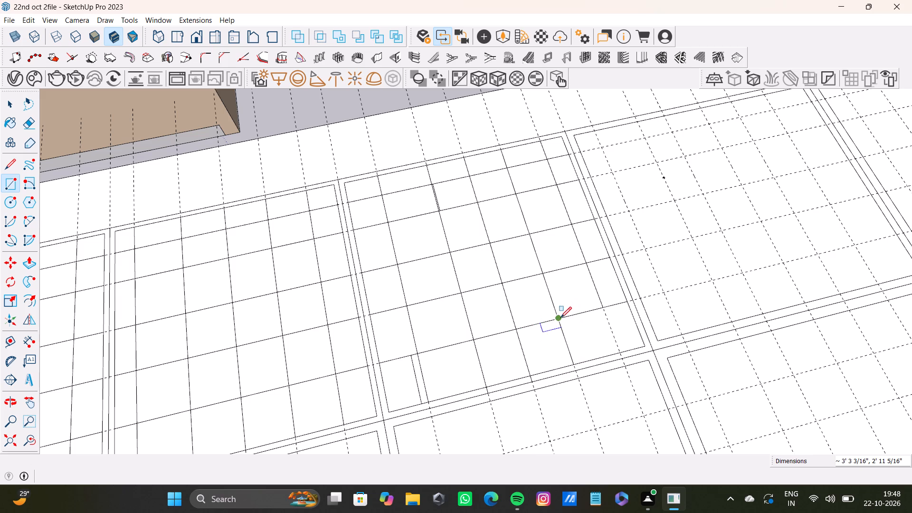
pyautogui.click(560, 318)
pyautogui.click(620, 355)
pyautogui.click(603, 311)
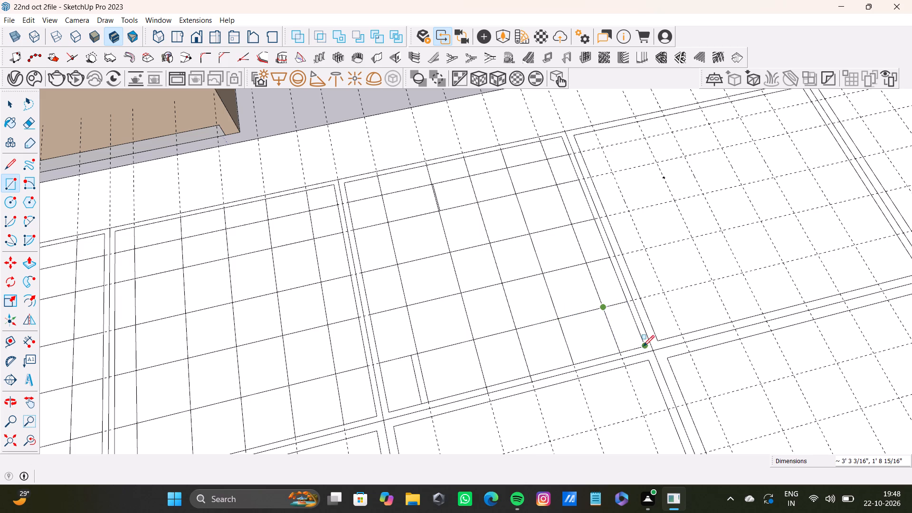
pyautogui.click(644, 349)
# In the bay below the top row's second bay, draw first-row rectangles about 3' 4" tall in the first three columns, the third about 2' 11 15/16" wide.
pyautogui.scroll(-12, 637, 347)
pyautogui.moveTo(575, 329); pyautogui.dragTo(453, 313, button='middle')
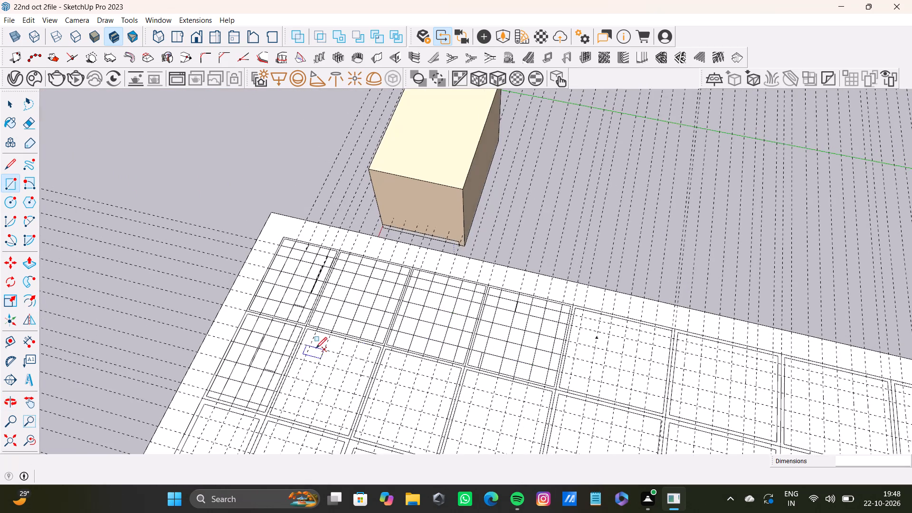
pyautogui.scroll(11, 316, 348)
pyautogui.moveTo(314, 344); pyautogui.dragTo(388, 333, button='middle')
pyautogui.scroll(3, 330, 349)
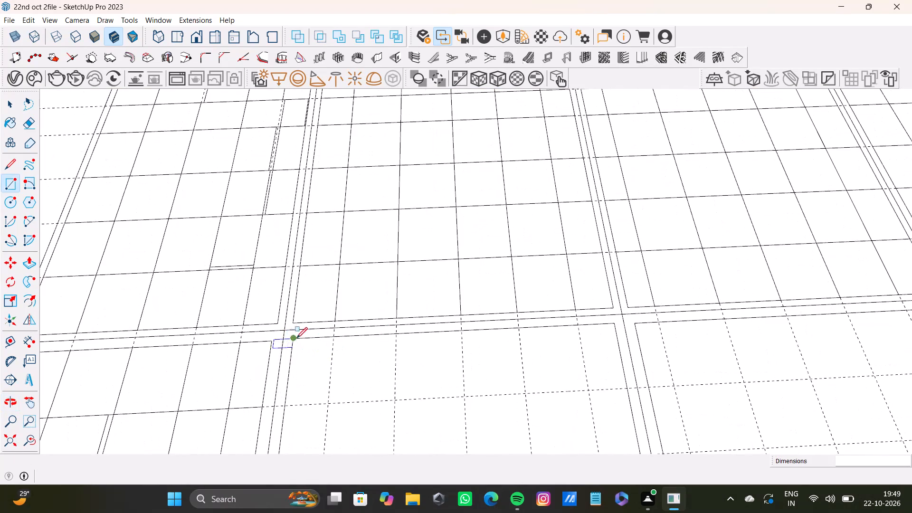
pyautogui.click(296, 338)
pyautogui.click(329, 406)
pyautogui.click(333, 339)
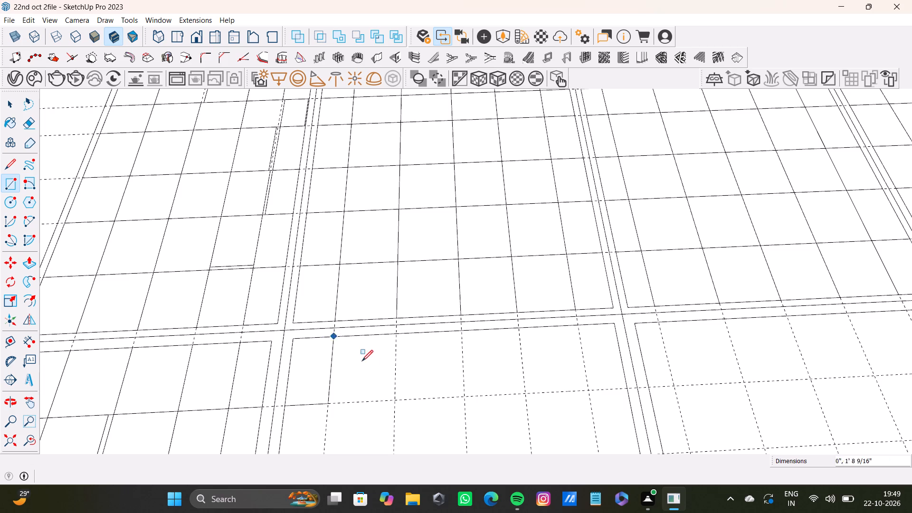
pyautogui.click(397, 403)
pyautogui.click(397, 334)
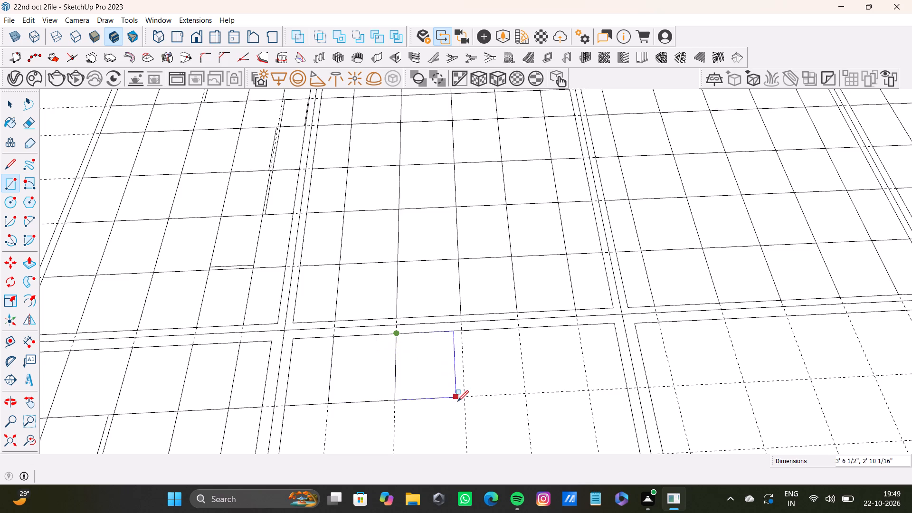
pyautogui.click(461, 399)
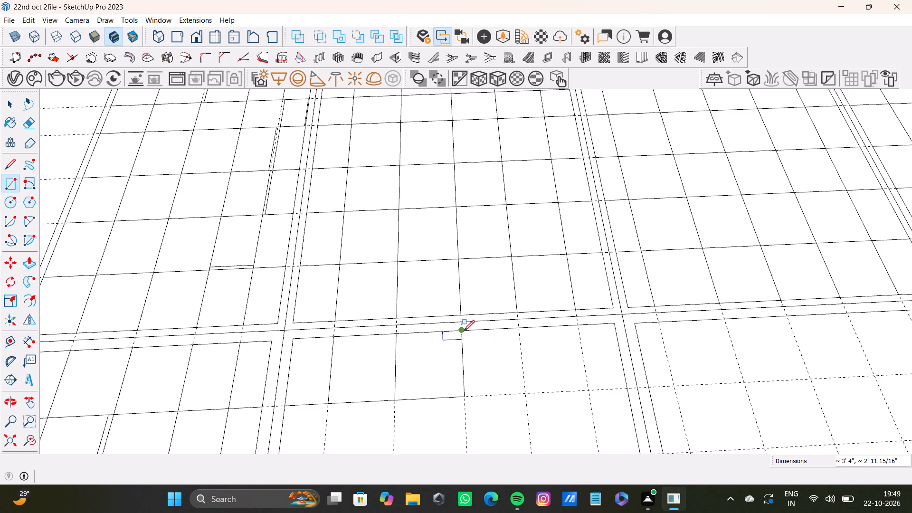
# Draw rectangles about 3' 4" tall in the first row's last three columns, about 2' 7 9/16", 2' 10 7/8" and 1' 9 1/2" wide.
pyautogui.click(464, 330)
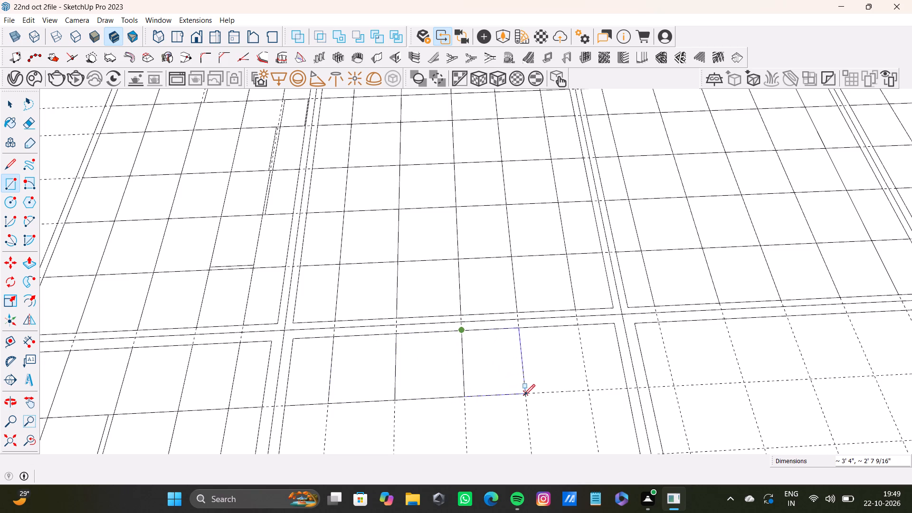
pyautogui.click(524, 395)
pyautogui.click(519, 328)
pyautogui.click(587, 389)
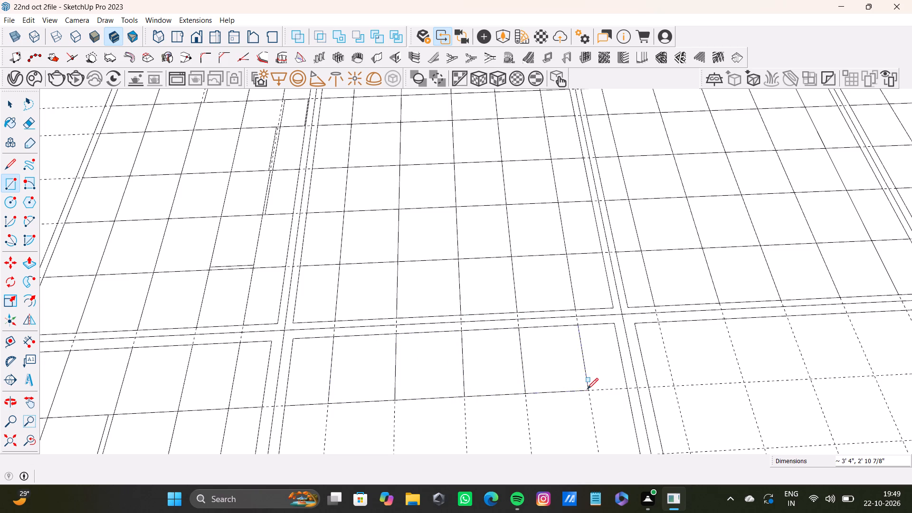
pyautogui.click(581, 327)
pyautogui.click(626, 389)
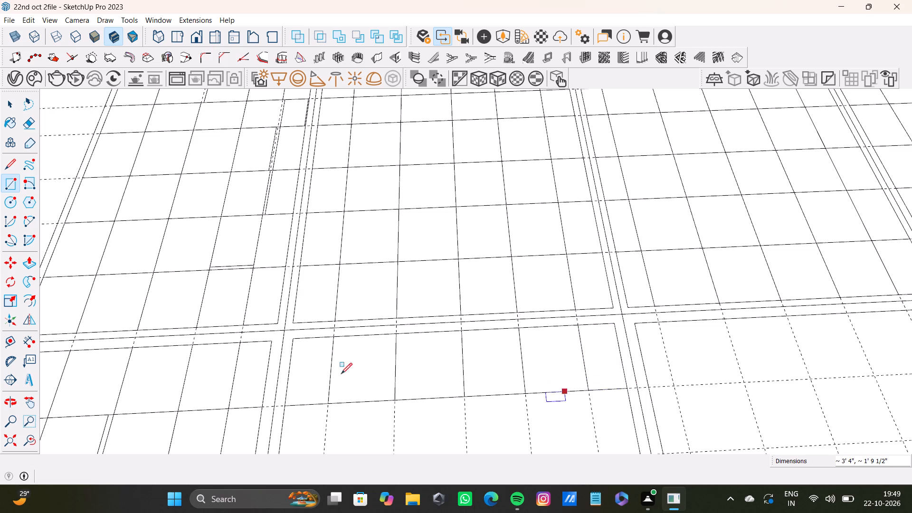
# Draw 3' 3/16" tall rectangles in the second row's first three columns, the first about 1' 11 3/8" and the second 3' 3/16" wide.
pyautogui.scroll(-6, 316, 377)
pyautogui.middleClick(321, 401)
pyautogui.scroll(1, 302, 393)
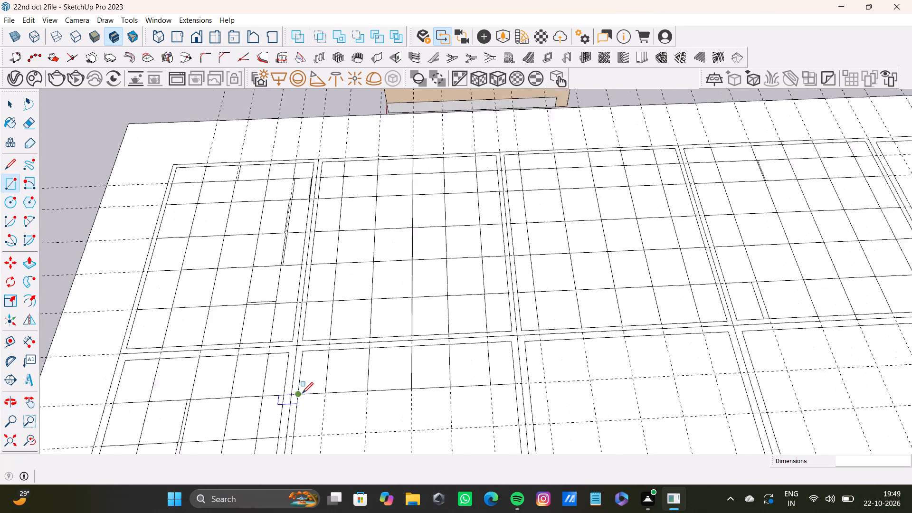
pyautogui.scroll(1, 302, 393)
pyautogui.click(301, 393)
pyautogui.click(324, 442)
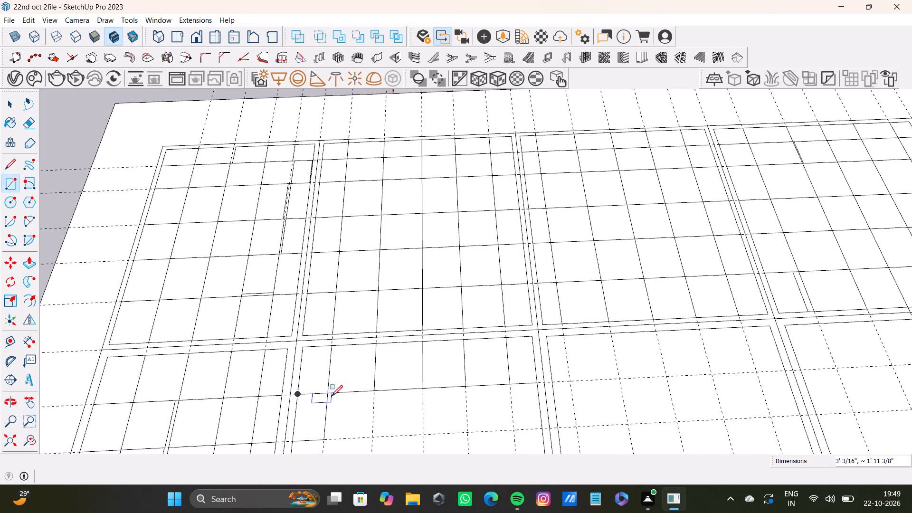
pyautogui.click(327, 392)
pyautogui.click(373, 439)
pyautogui.click(373, 392)
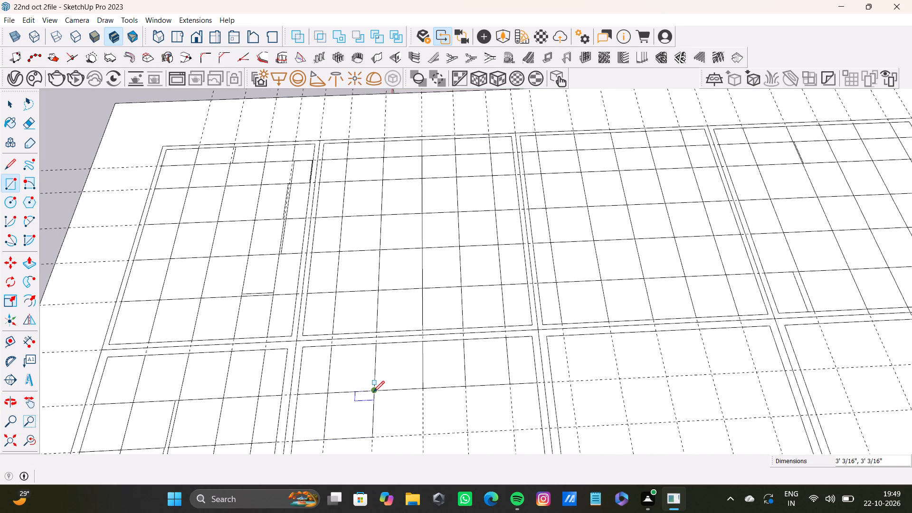
pyautogui.click(421, 436)
# Draw 3' 3/16" tall rectangles in the second row's last three columns, the last about 1' 9 1/2" wide.
pyautogui.click(421, 392)
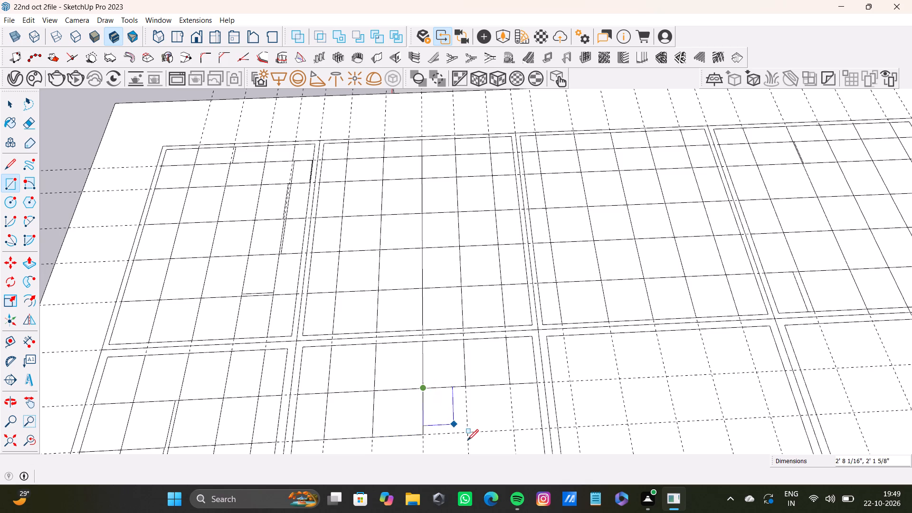
pyautogui.click(468, 433)
pyautogui.click(465, 386)
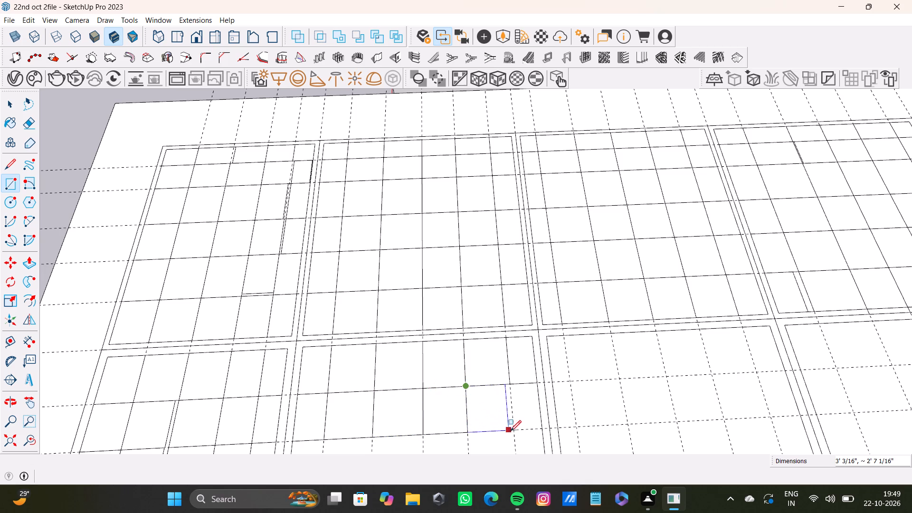
pyautogui.click(513, 431)
pyautogui.click(513, 385)
pyautogui.click(541, 431)
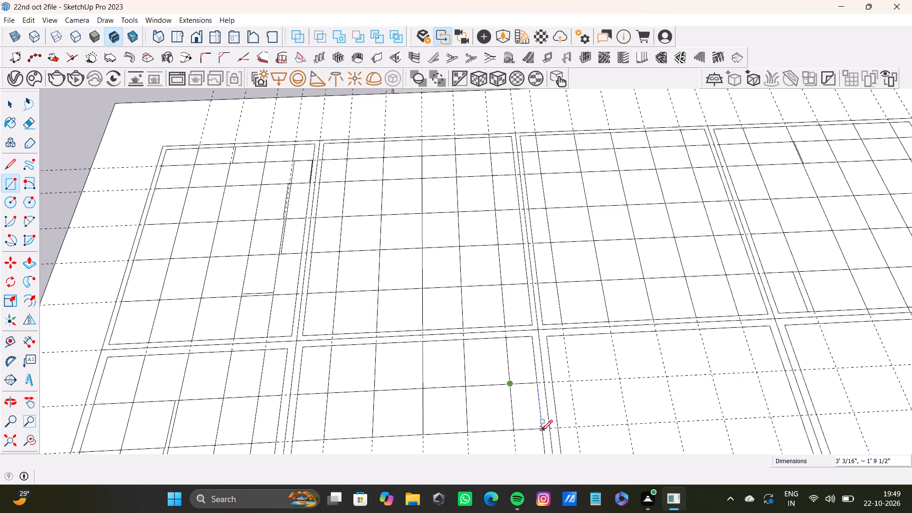
# Draw 3' 10 1/8" tall rectangles in the same bay's third row, first four columns, the first three about 1' 11 3/8", 3' 3/16" and 3' 2" wide.
pyautogui.scroll(-4, 390, 397)
pyautogui.moveTo(392, 394); pyautogui.dragTo(374, 222, button='middle')
pyautogui.scroll(3, 325, 228)
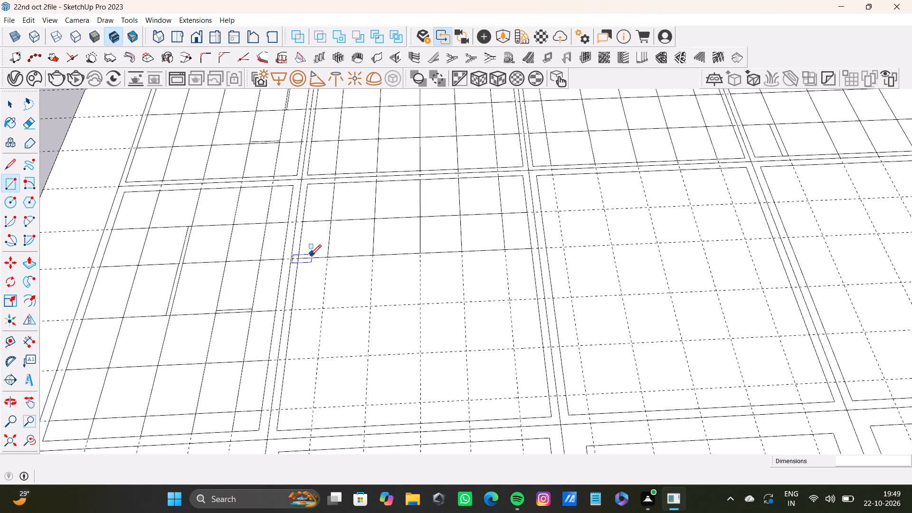
pyautogui.click(299, 261)
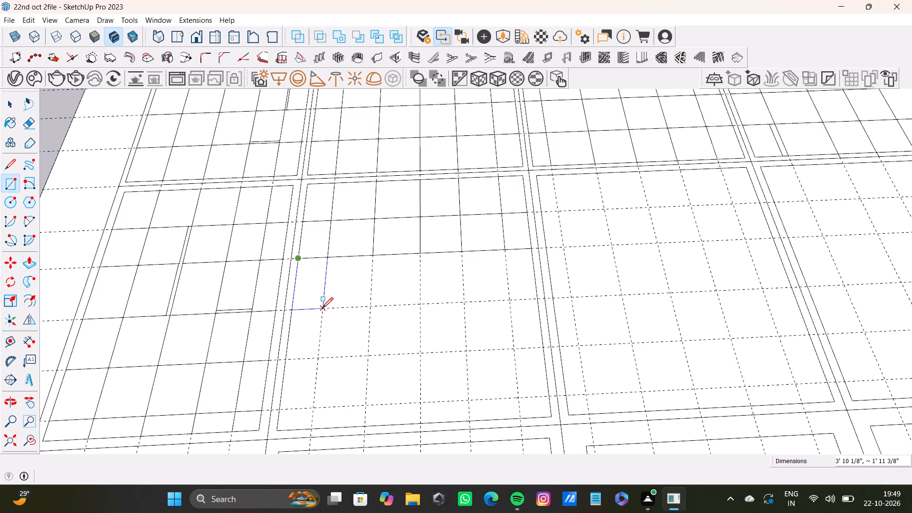
pyautogui.click(322, 308)
pyautogui.click(327, 259)
pyautogui.click(371, 305)
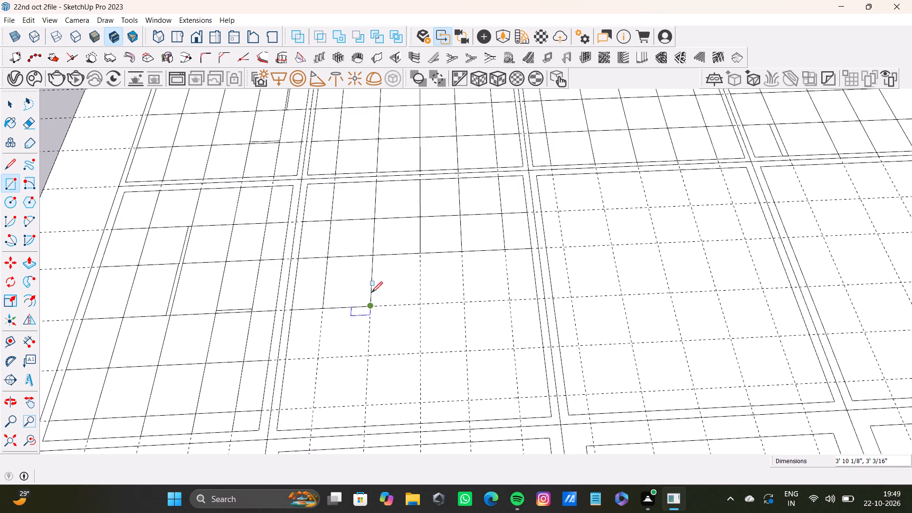
pyautogui.click(374, 258)
pyautogui.click(418, 307)
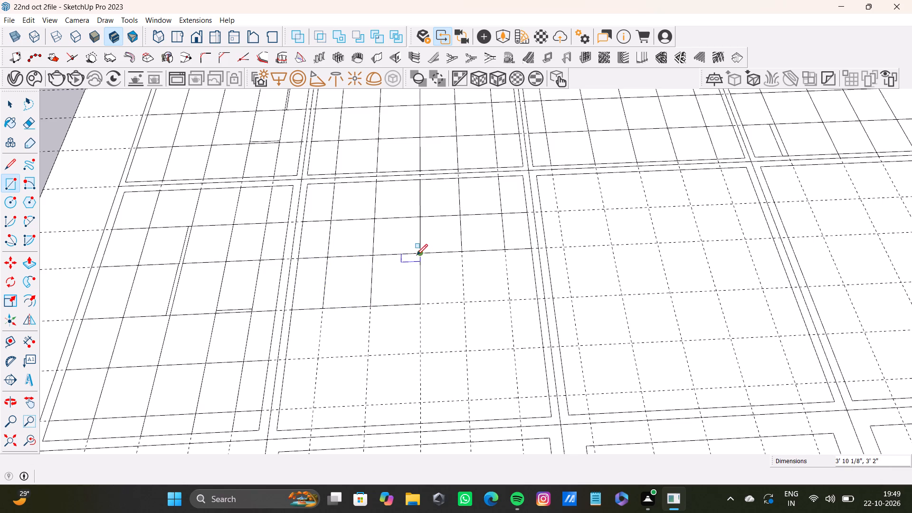
pyautogui.click(417, 254)
pyautogui.click(464, 304)
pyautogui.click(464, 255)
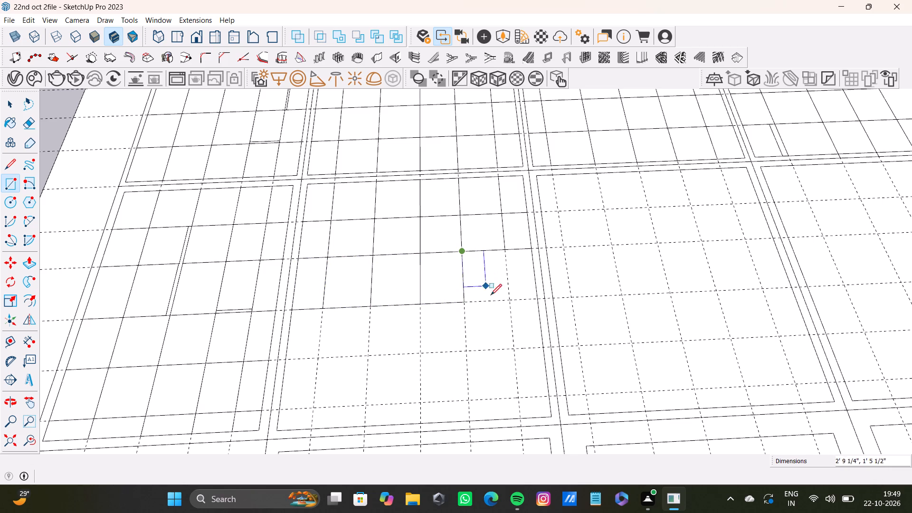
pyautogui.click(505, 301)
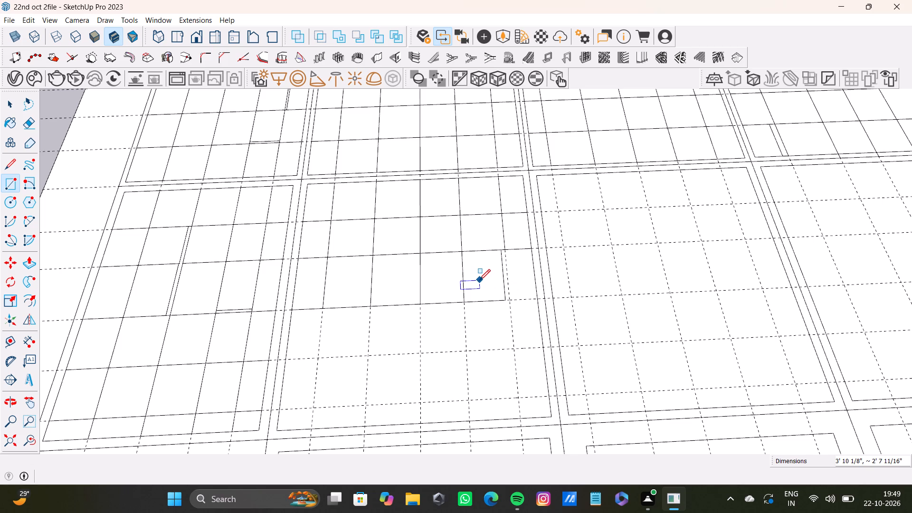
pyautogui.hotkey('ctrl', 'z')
# Draw 3' 10 1/8" tall rectangles in the third row's last two columns, 2' 10 7/8" and about 1' 9 1/2" wide.
pyautogui.click(463, 253)
pyautogui.click(509, 299)
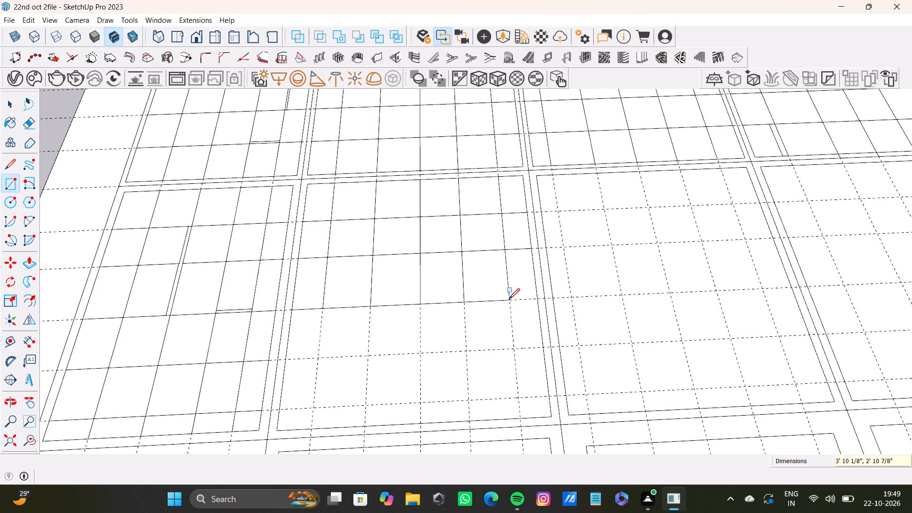
pyautogui.click(509, 250)
pyautogui.click(536, 300)
# Fill the fourth row with six rectangles 3' 4 5/16" tall, the first about 1' 11 3/8" and the last about 1' 9 1/2" wide.
pyautogui.click(293, 308)
pyautogui.click(320, 358)
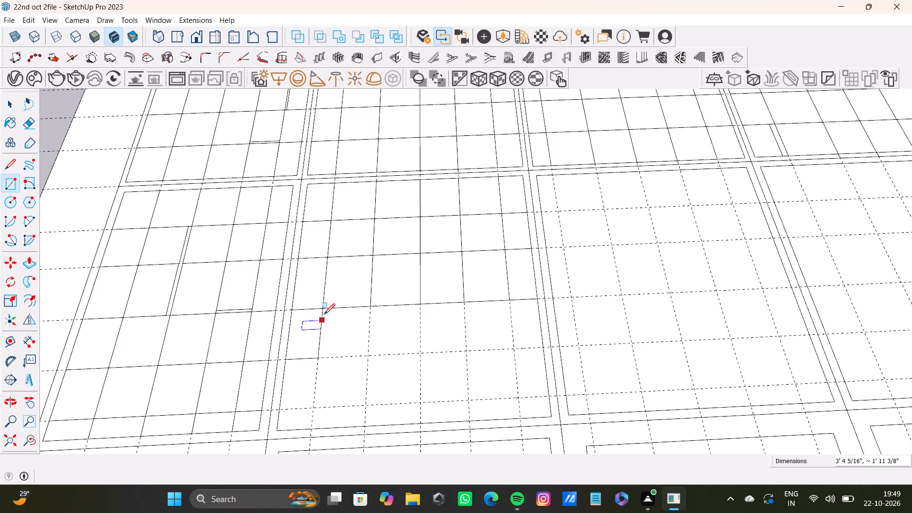
pyautogui.click(322, 307)
pyautogui.click(371, 355)
pyautogui.click(372, 306)
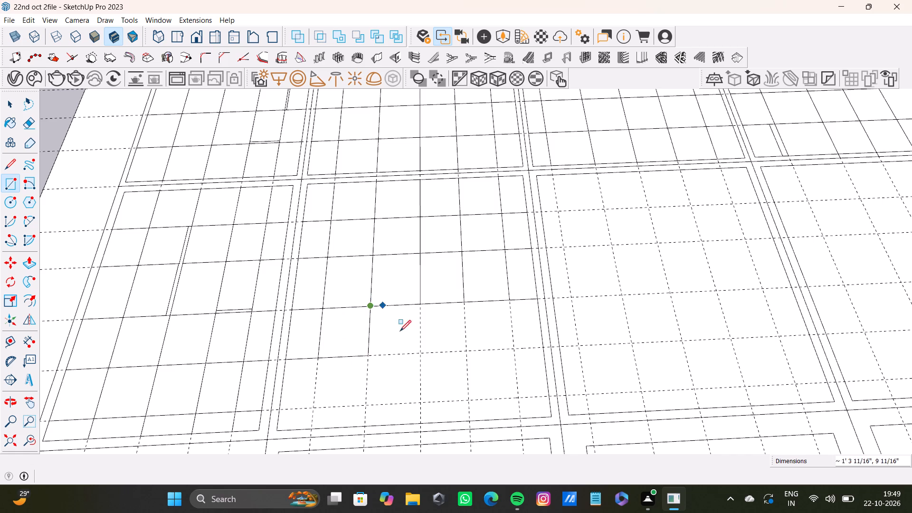
pyautogui.click(421, 351)
pyautogui.click(417, 304)
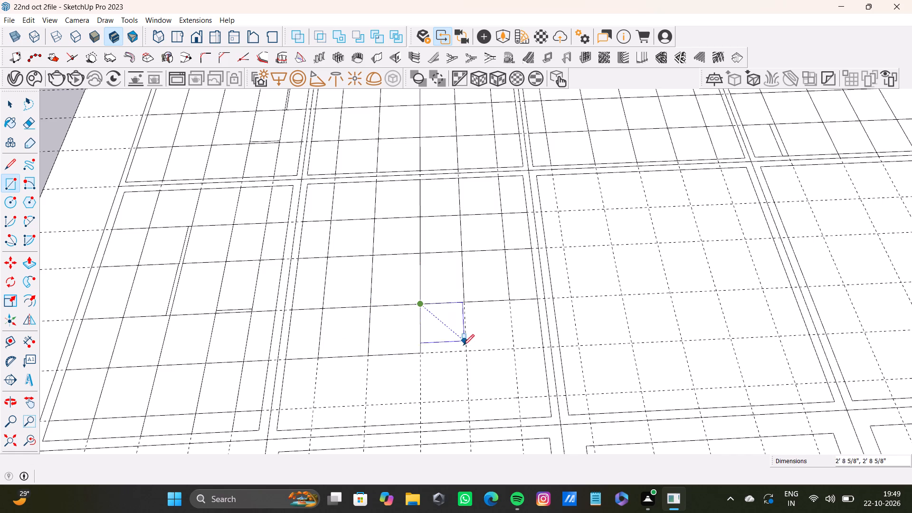
pyautogui.click(465, 354)
pyautogui.click(464, 305)
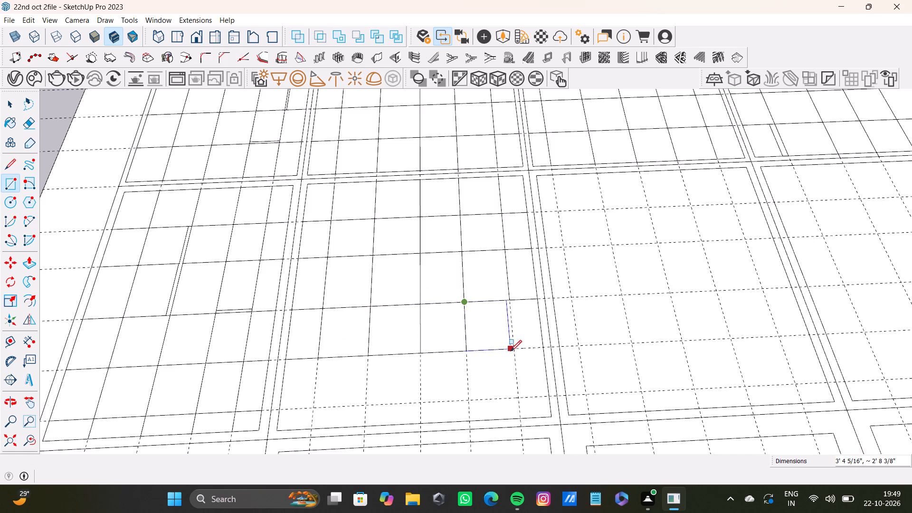
pyautogui.click(511, 351)
pyautogui.moveTo(509, 302); pyautogui.dragTo(511, 307)
pyautogui.click(541, 350)
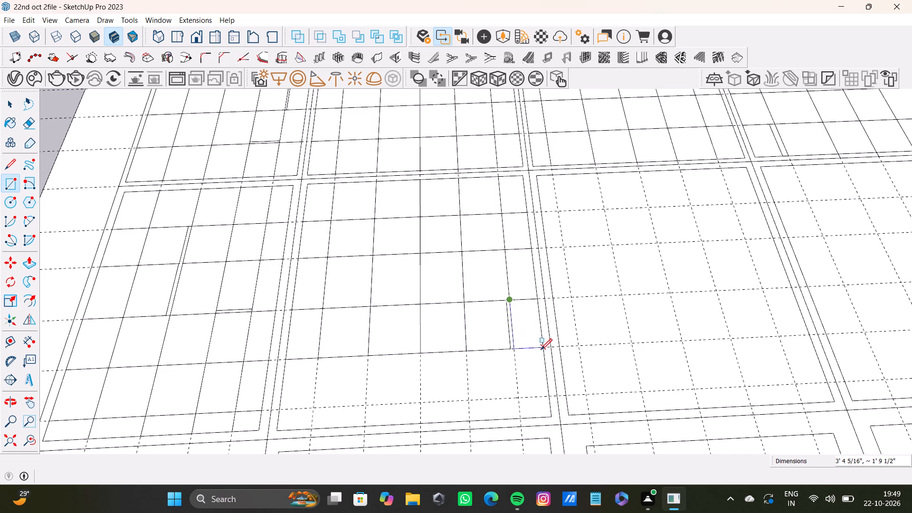
# Fill the fifth row with six rectangles 3' 1" tall, the first about 1' 11 3/8" and the last about 1' 6 9/16" wide.
pyautogui.click(289, 359)
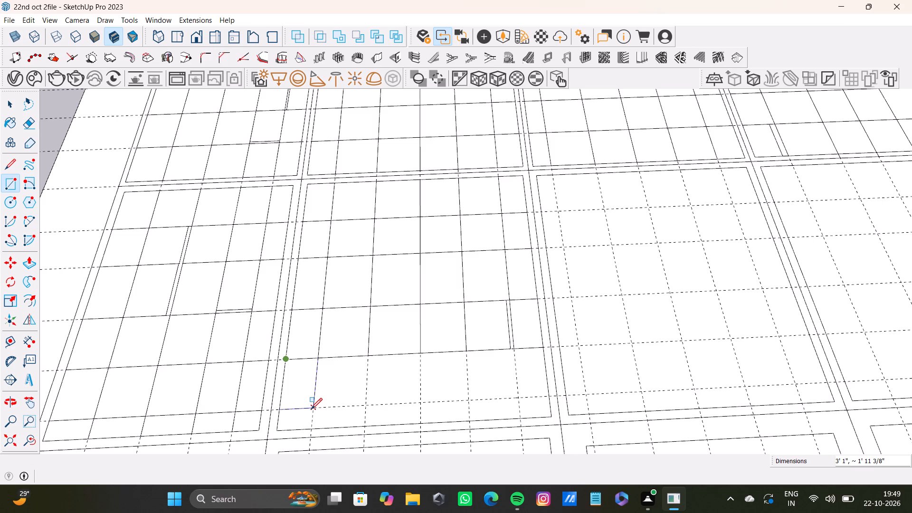
pyautogui.click(311, 409)
pyautogui.click(318, 358)
pyautogui.click(368, 407)
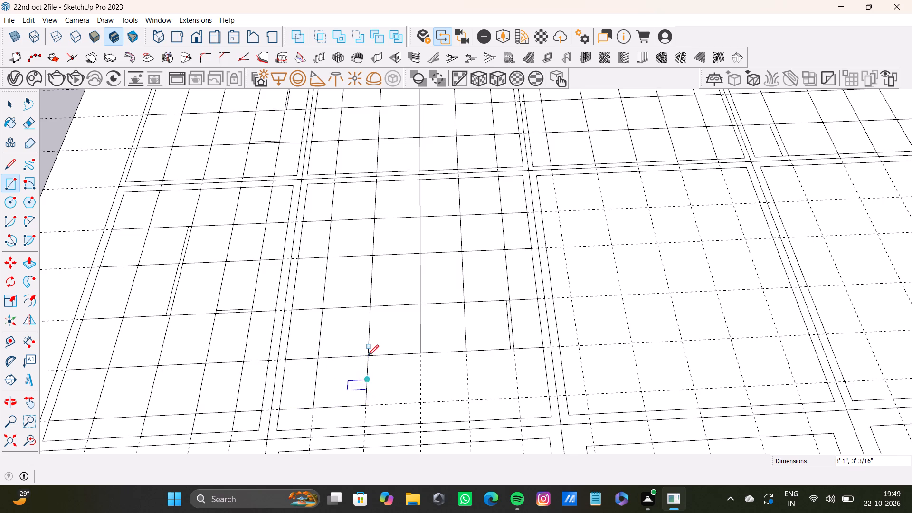
pyautogui.click(368, 356)
pyautogui.click(422, 403)
pyautogui.click(420, 353)
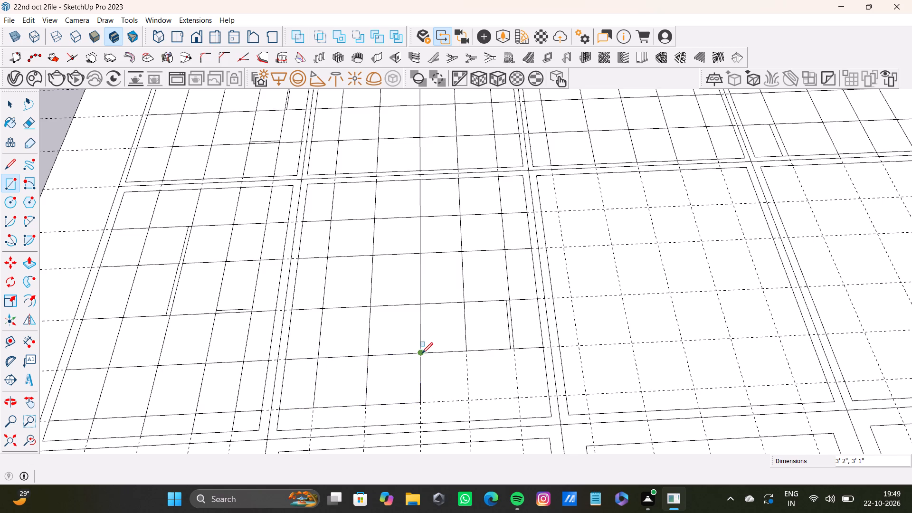
pyautogui.click(468, 401)
pyautogui.click(466, 350)
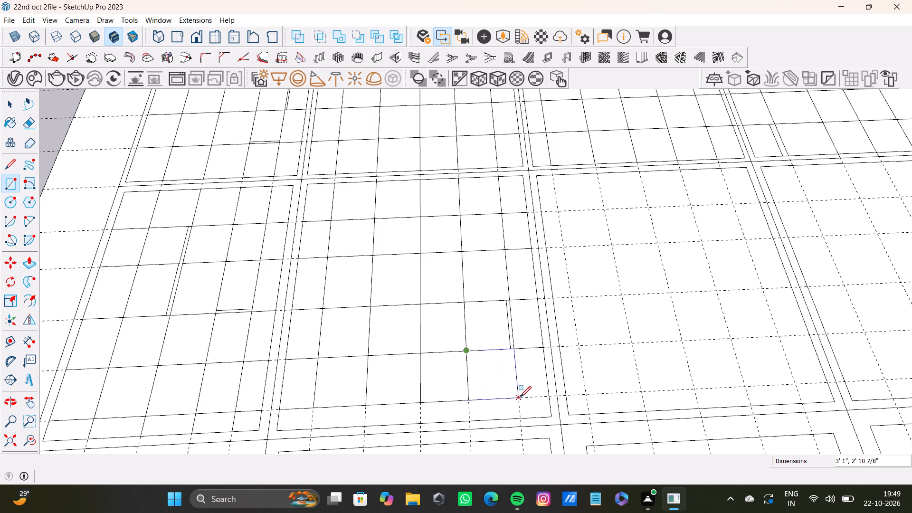
pyautogui.click(520, 397)
pyautogui.click(516, 349)
pyautogui.click(545, 396)
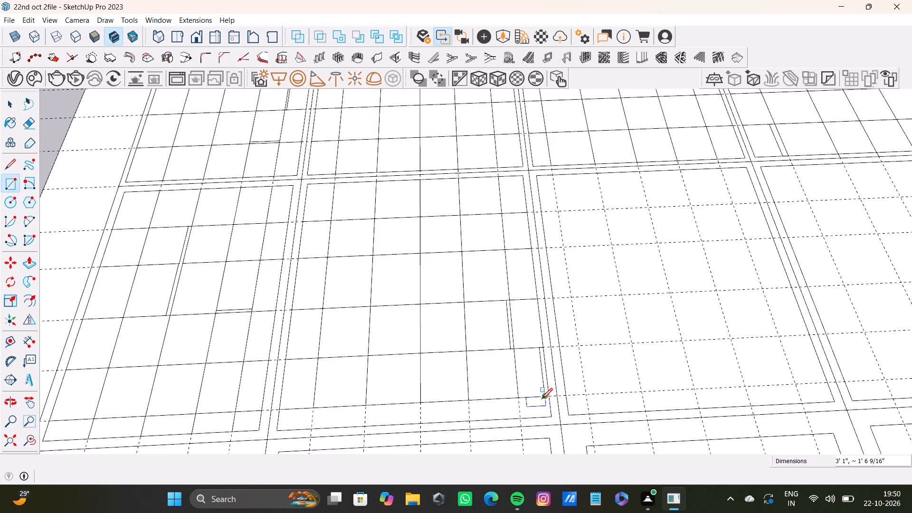
# Fill the narrow sixth row along the bay's lower edge with six rectangles about 1' 2 5/8" tall, the last about 1' 9 1/2" wide.
pyautogui.click(281, 410)
pyautogui.click(313, 429)
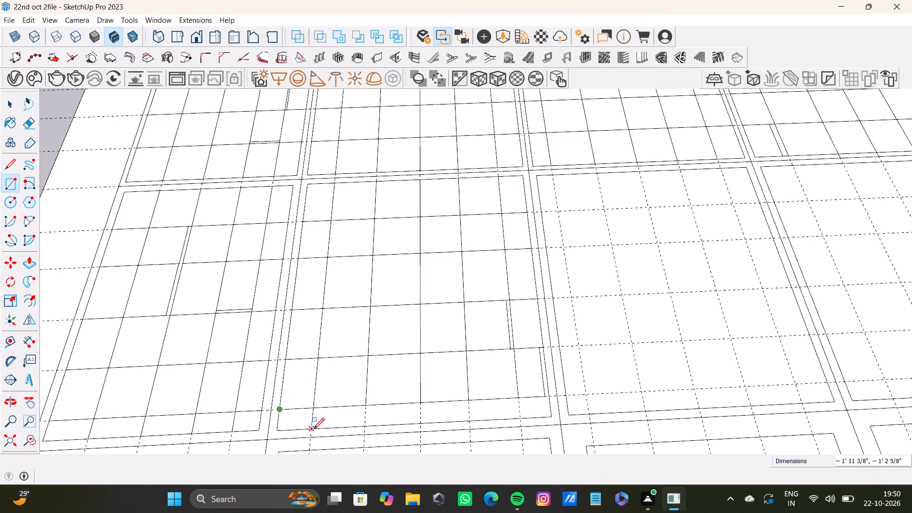
pyautogui.click(315, 409)
pyautogui.click(369, 423)
pyautogui.click(364, 405)
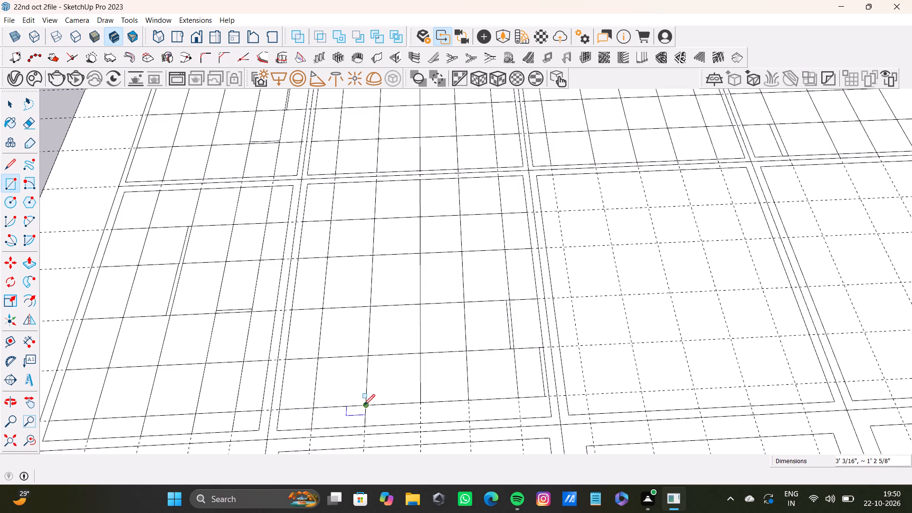
pyautogui.click(420, 424)
pyautogui.click(418, 402)
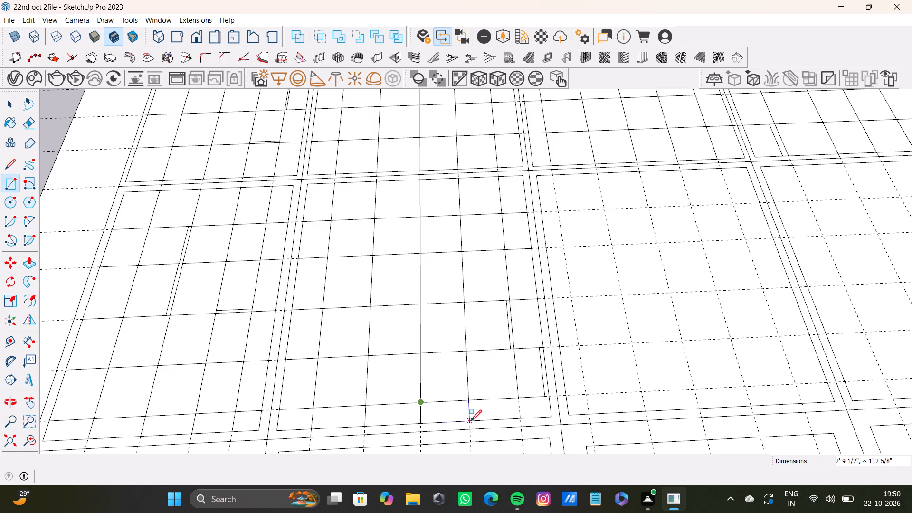
pyautogui.click(471, 421)
pyautogui.click(471, 403)
pyautogui.click(519, 420)
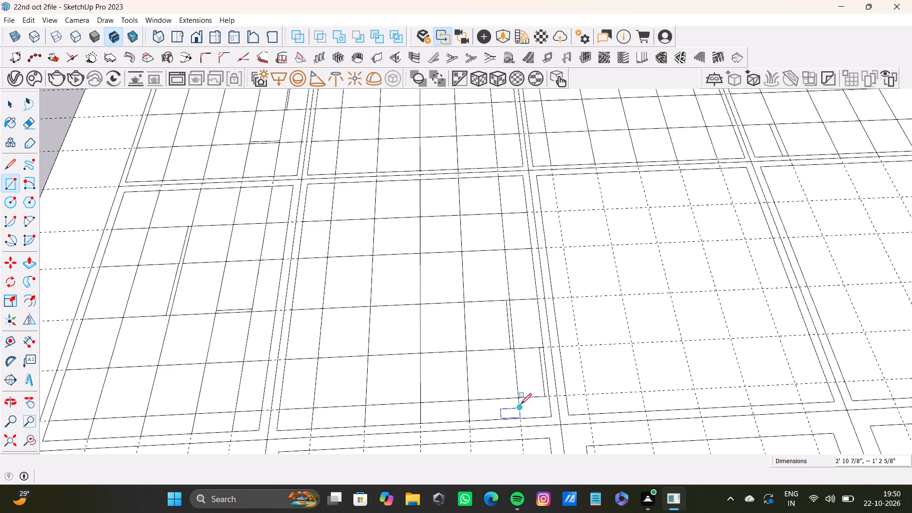
pyautogui.click(521, 399)
pyautogui.click(550, 419)
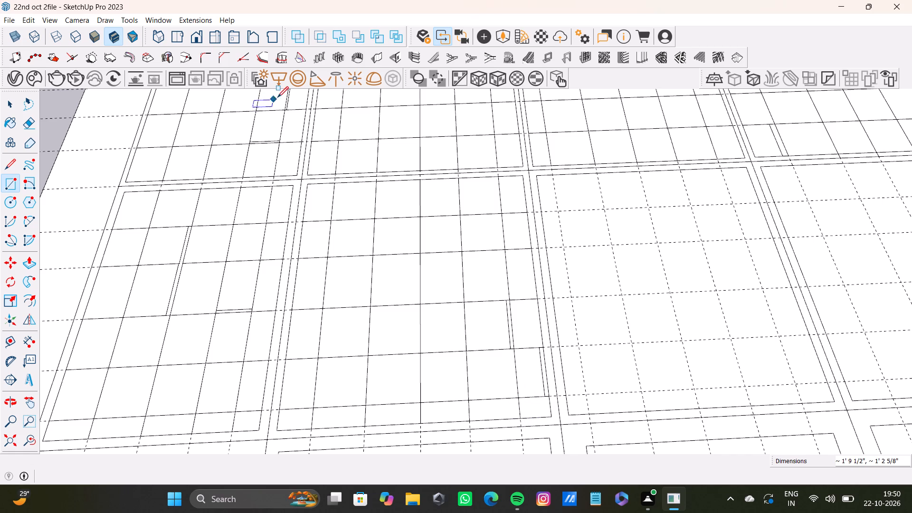
# In the second row's third bay, draw first-row rectangles about 3' 3 7/16" tall in the first three columns, the third 3' 1 1/2" wide.
pyautogui.scroll(-12, 378, 311)
pyautogui.moveTo(401, 302); pyautogui.dragTo(418, 350, button='middle')
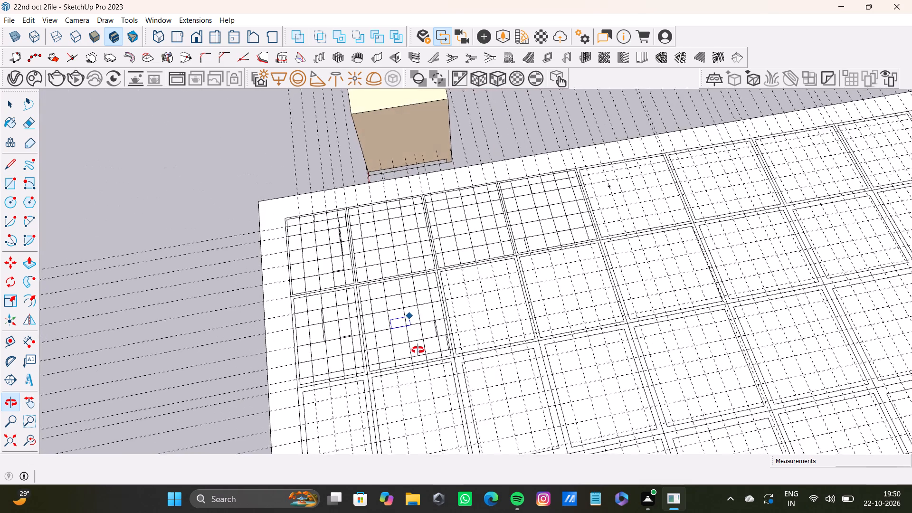
pyautogui.moveTo(418, 350); pyautogui.dragTo(272, 285, button='middle')
pyautogui.scroll(8, 391, 280)
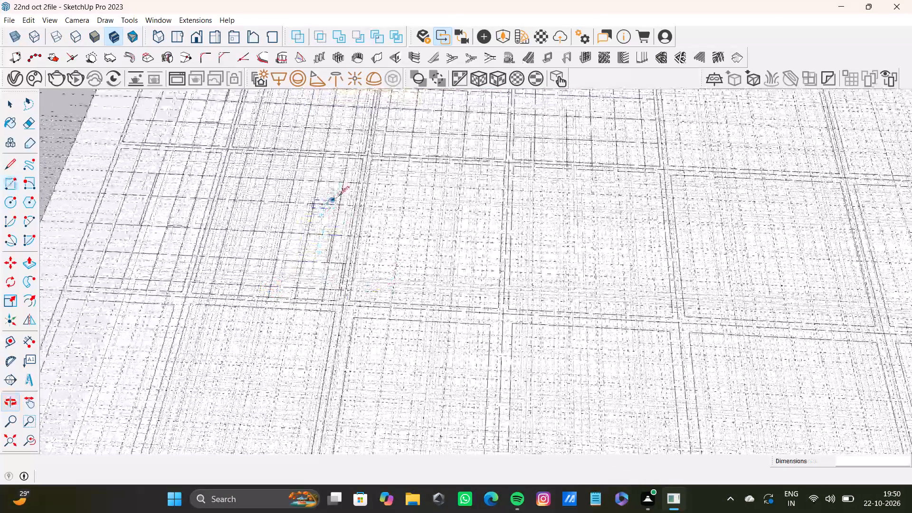
pyautogui.scroll(4, 339, 196)
pyautogui.click(397, 135)
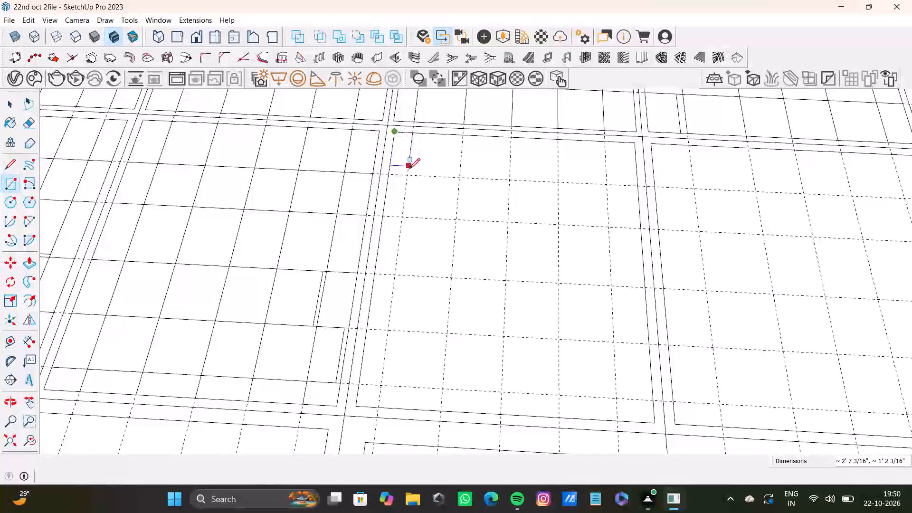
pyautogui.click(408, 176)
pyautogui.click(413, 136)
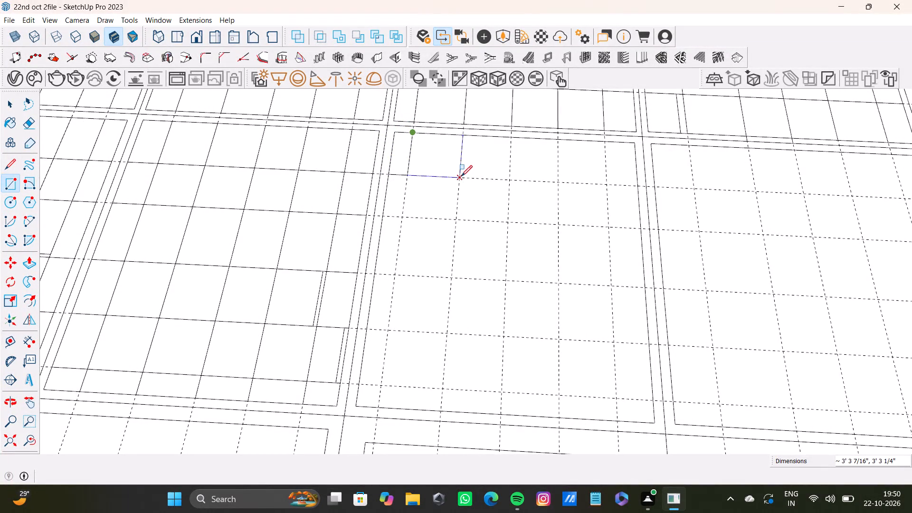
pyautogui.click(461, 176)
pyautogui.click(462, 133)
pyautogui.click(511, 178)
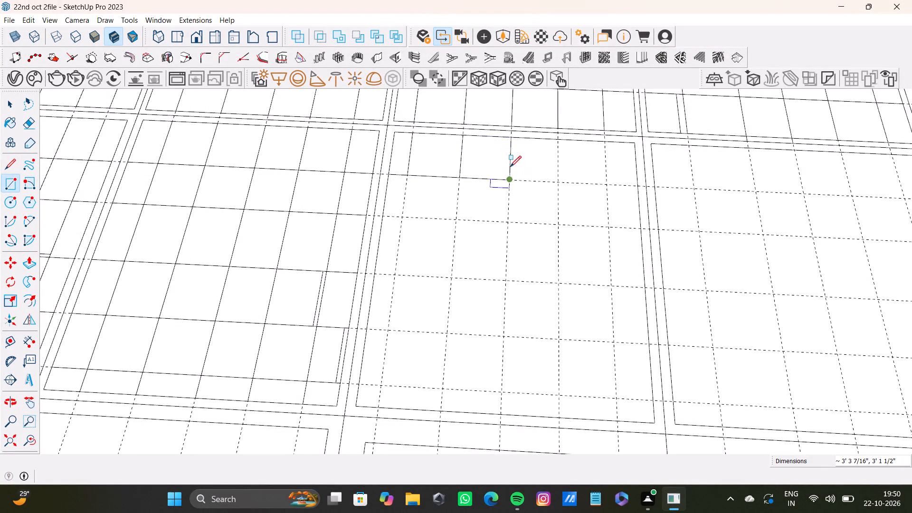
# Draw rectangles about 3' 3 7/16" tall in the first row's last three columns, about 3' 5/16", 3' 1/8" and 2' 3/8" wide.
pyautogui.click(510, 137)
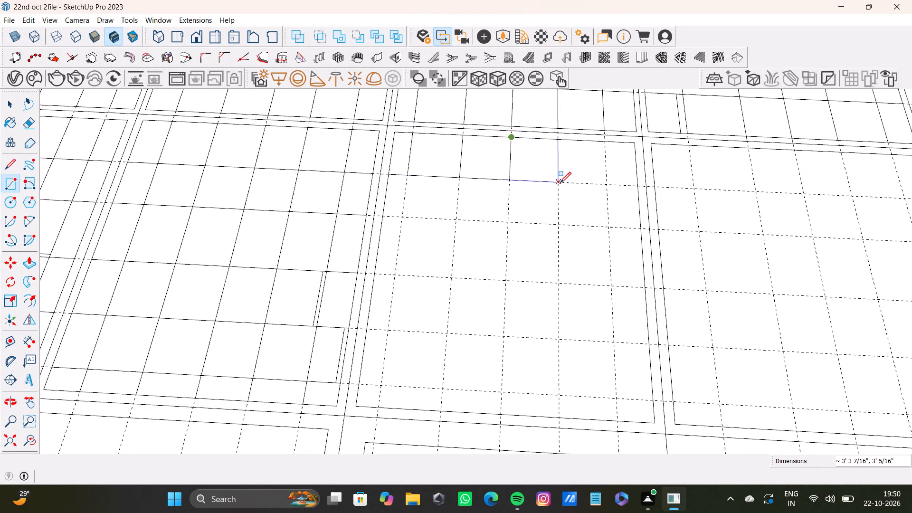
pyautogui.click(560, 183)
pyautogui.click(559, 142)
pyautogui.click(608, 184)
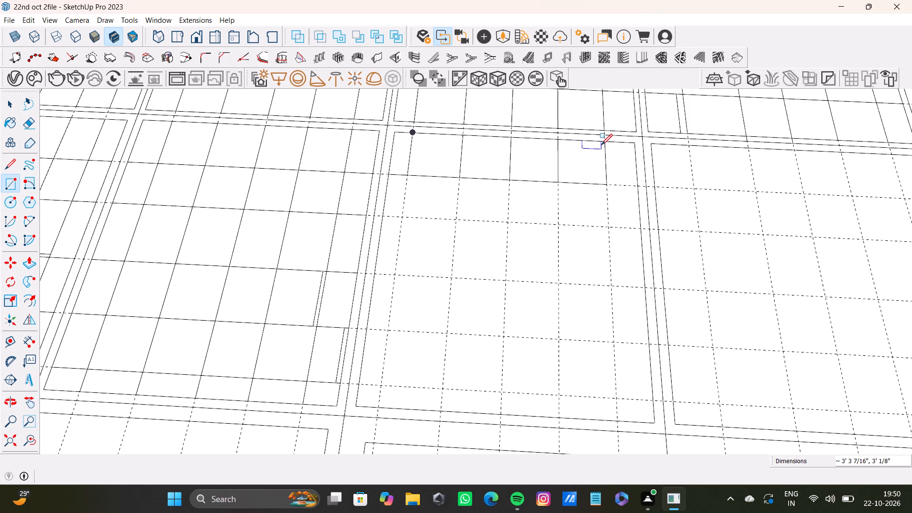
pyautogui.click(602, 144)
pyautogui.click(643, 188)
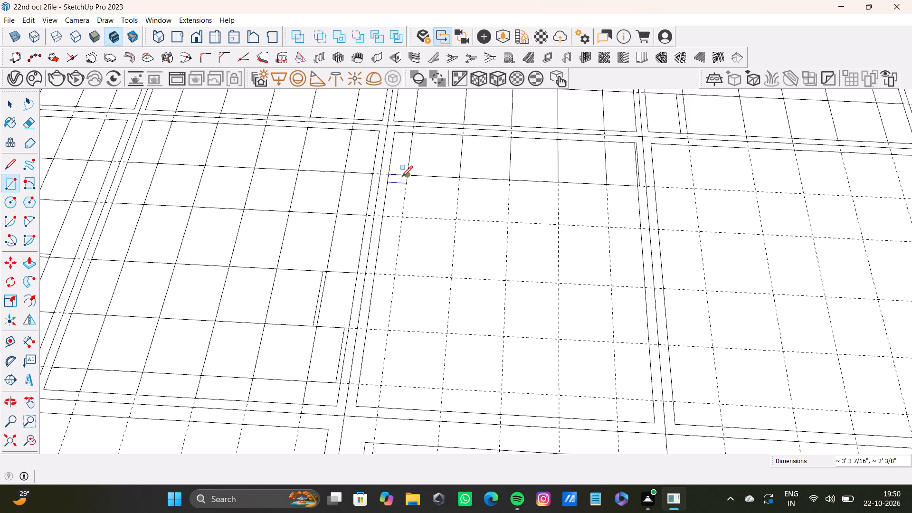
# Draw 3' 3/16" tall rectangles in the second row's first four columns, about 1' 2 3/16", 3' 5 7/8", 3' 1 1/2" and 3' 5/16" wide.
pyautogui.click(393, 175)
pyautogui.click(405, 216)
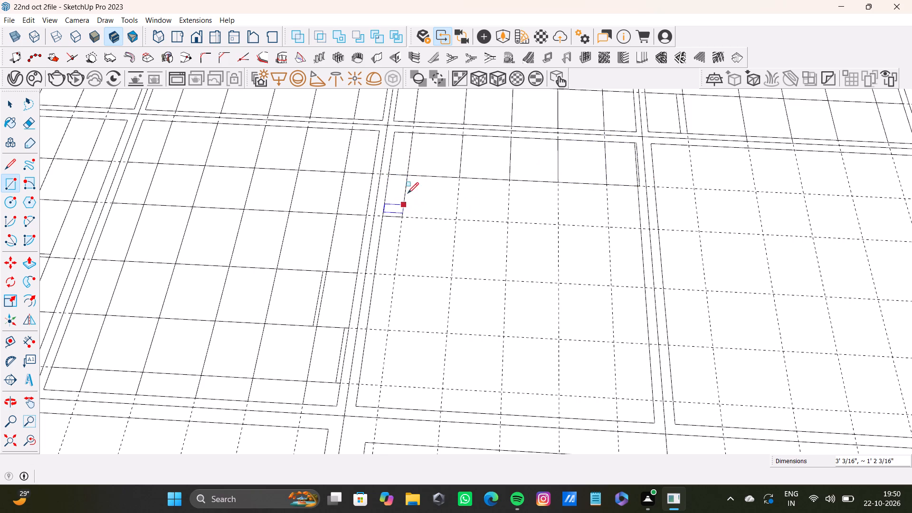
pyautogui.click(408, 176)
pyautogui.click(459, 218)
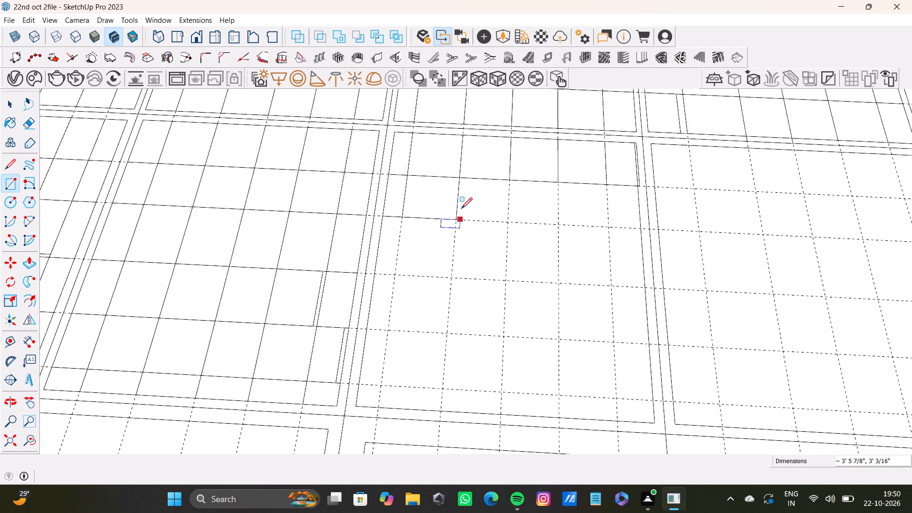
pyautogui.click(464, 178)
pyautogui.click(506, 222)
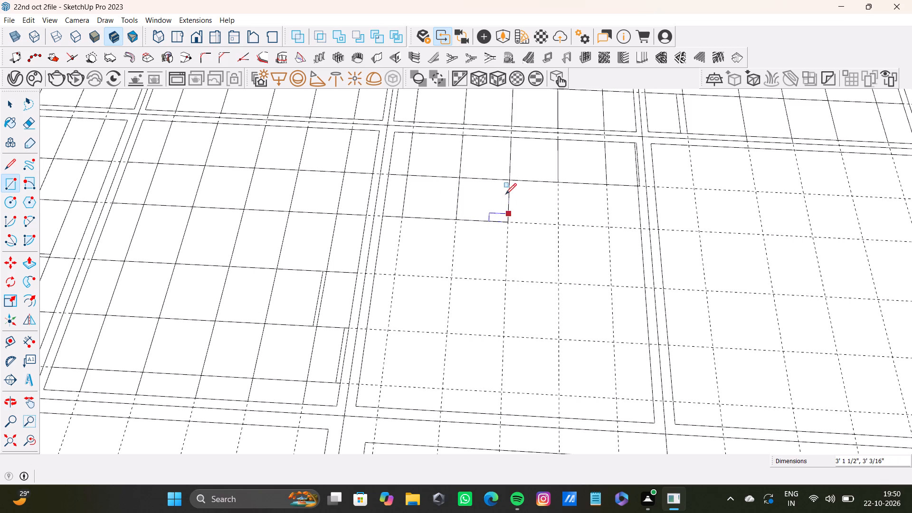
pyautogui.click(508, 181)
pyautogui.click(557, 221)
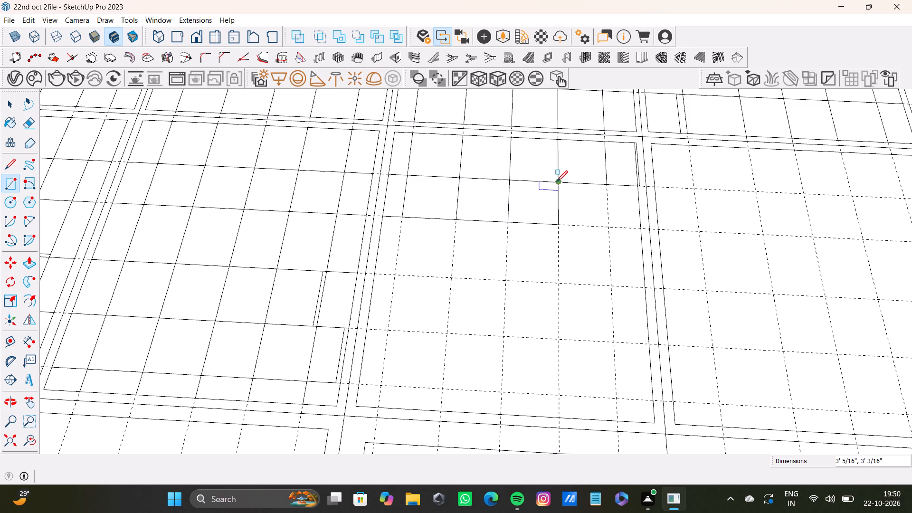
# Complete the bay's second row with 3' 3/16" tall rectangles in the last two columns, the last about 1' 11" wide.
pyautogui.click(557, 181)
pyautogui.click(607, 224)
pyautogui.click(610, 181)
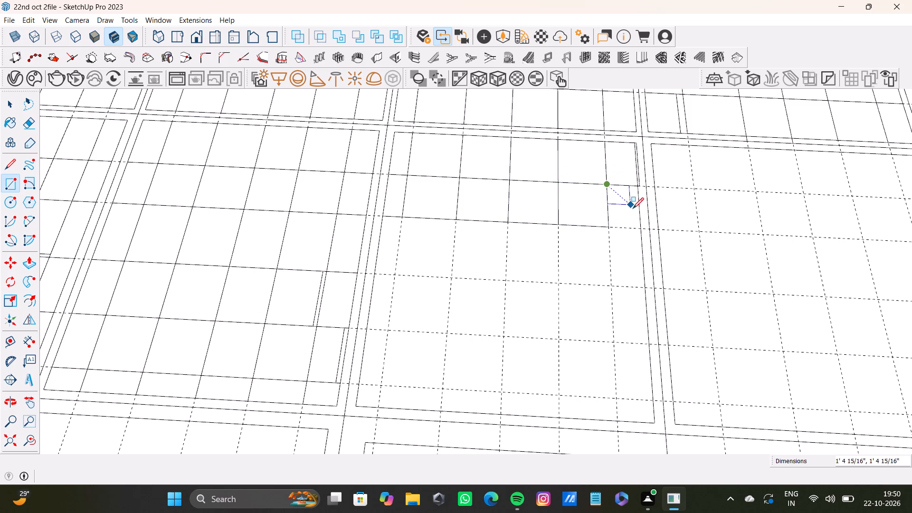
pyautogui.click(640, 227)
# Fill the bay's third row with six rectangles 3' 10 1/8" tall, the first about 1' 2 3/16" and the second 3' 3 1/4" wide.
pyautogui.click(386, 215)
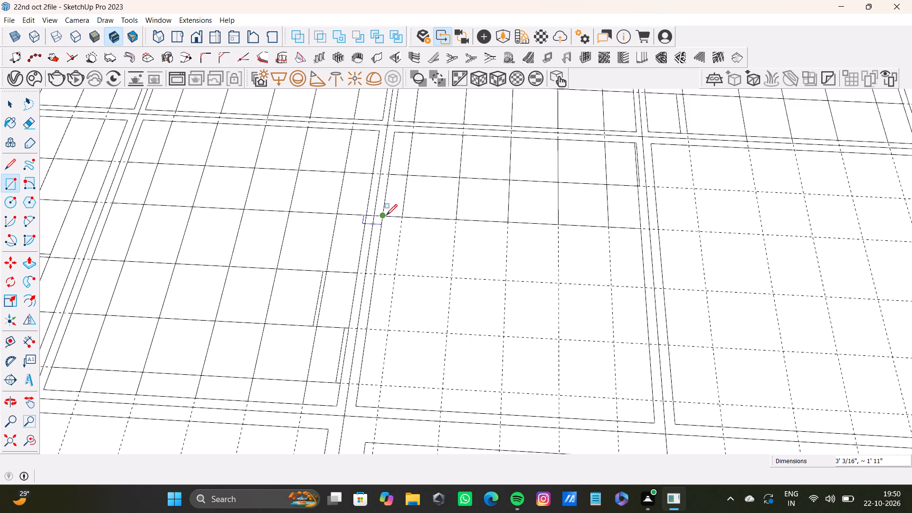
pyautogui.click(394, 278)
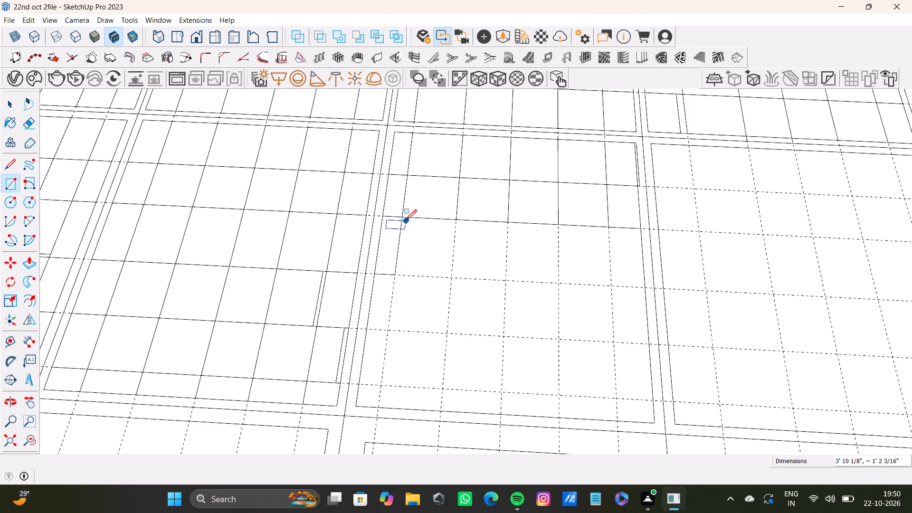
pyautogui.click(405, 219)
pyautogui.click(454, 276)
pyautogui.click(456, 221)
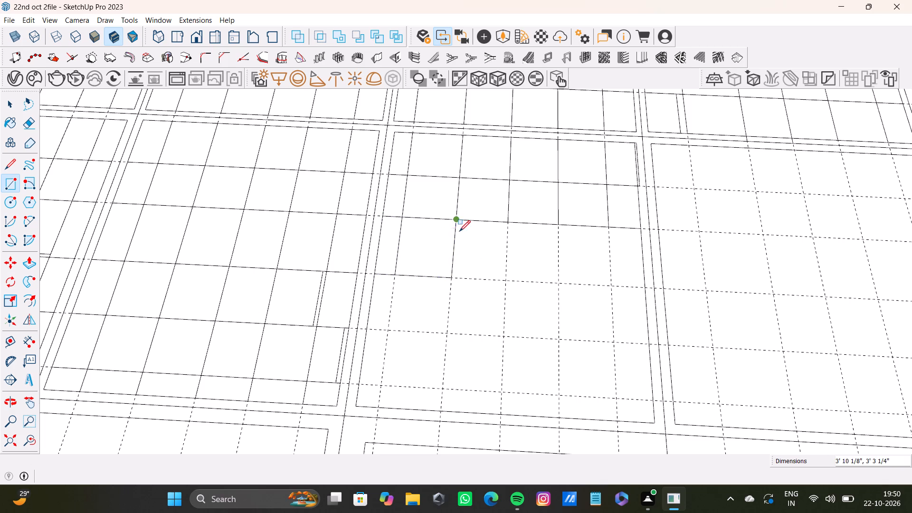
pyautogui.click(504, 278)
pyautogui.click(512, 225)
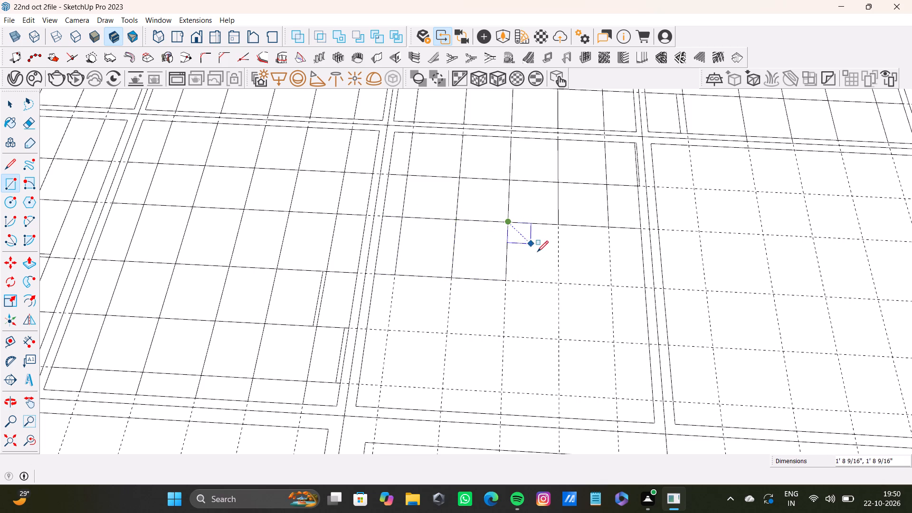
pyautogui.click(558, 281)
pyautogui.click(557, 225)
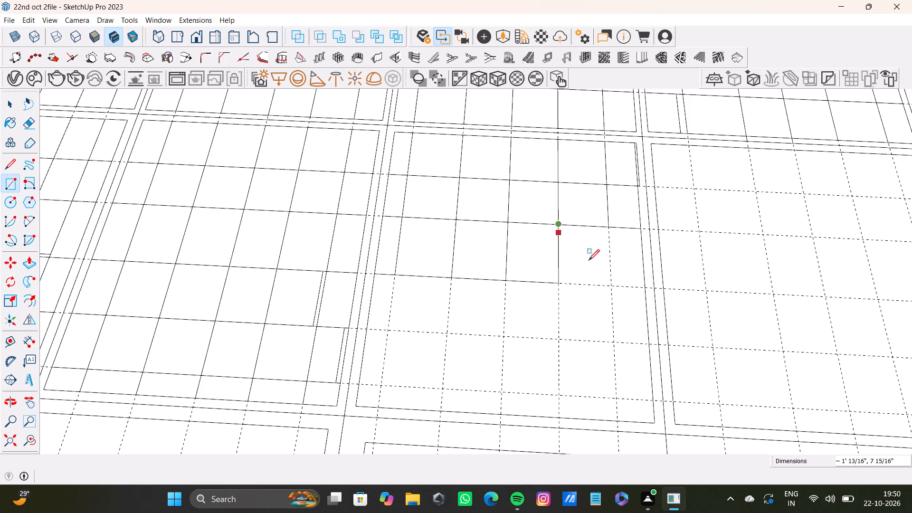
pyautogui.click(610, 286)
pyautogui.click(611, 229)
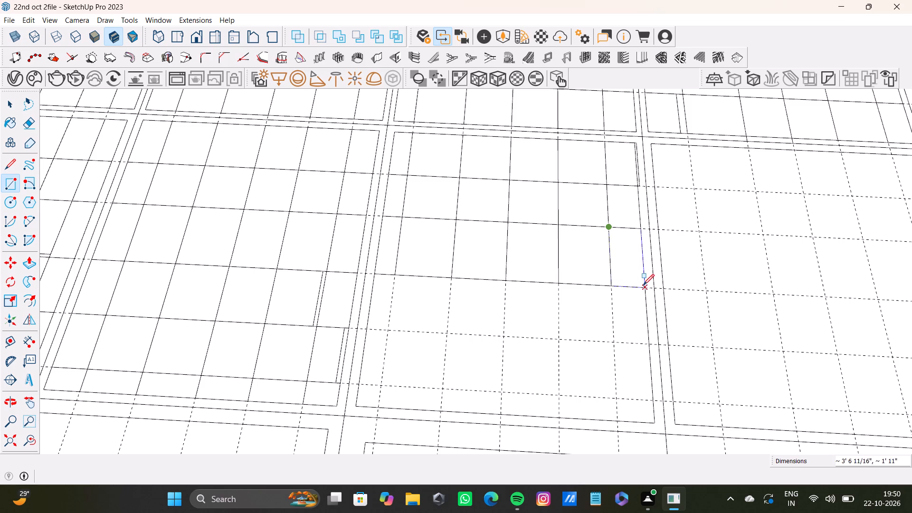
pyautogui.click(643, 287)
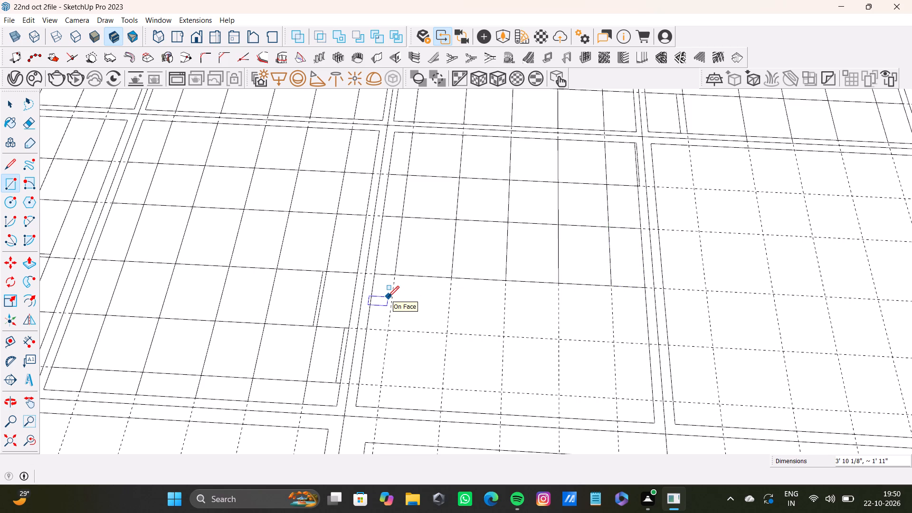
# Fill the bay's fourth row with six rectangles 3' 4 5/16" tall, the second 3' 3 1/4" and the last about 1' 11" wide.
pyautogui.click(373, 276)
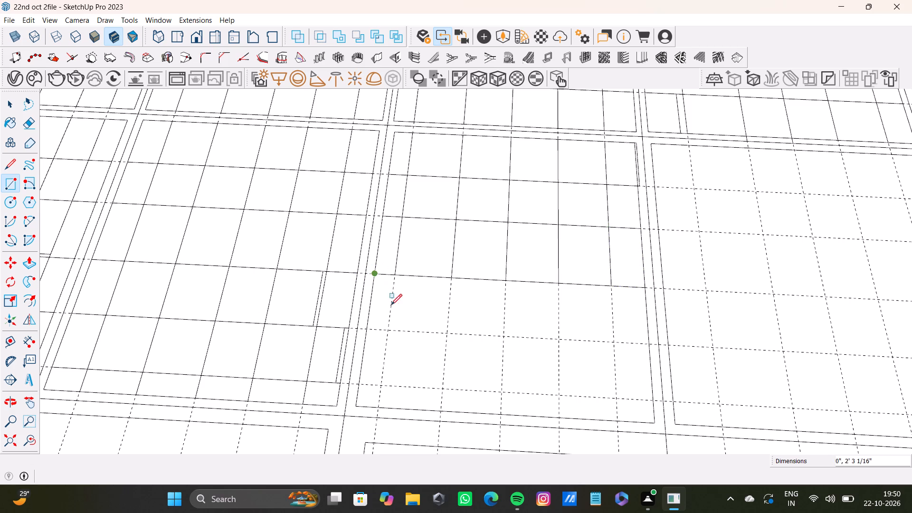
pyautogui.click(388, 331)
pyautogui.click(397, 275)
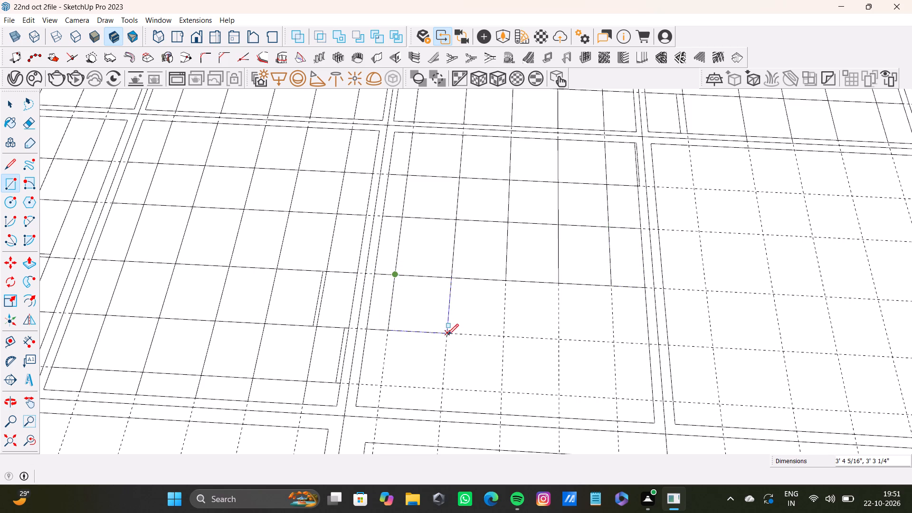
pyautogui.click(447, 335)
pyautogui.click(451, 279)
pyautogui.click(505, 338)
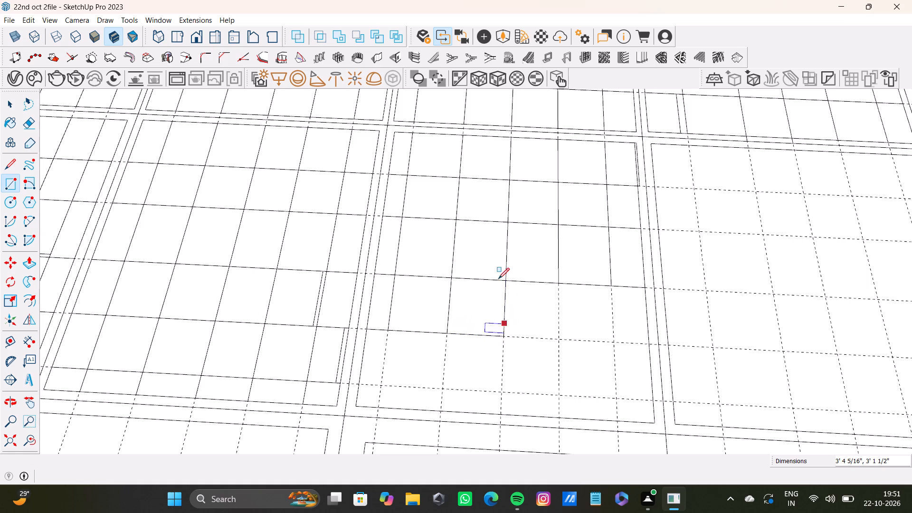
pyautogui.click(504, 283)
pyautogui.click(558, 337)
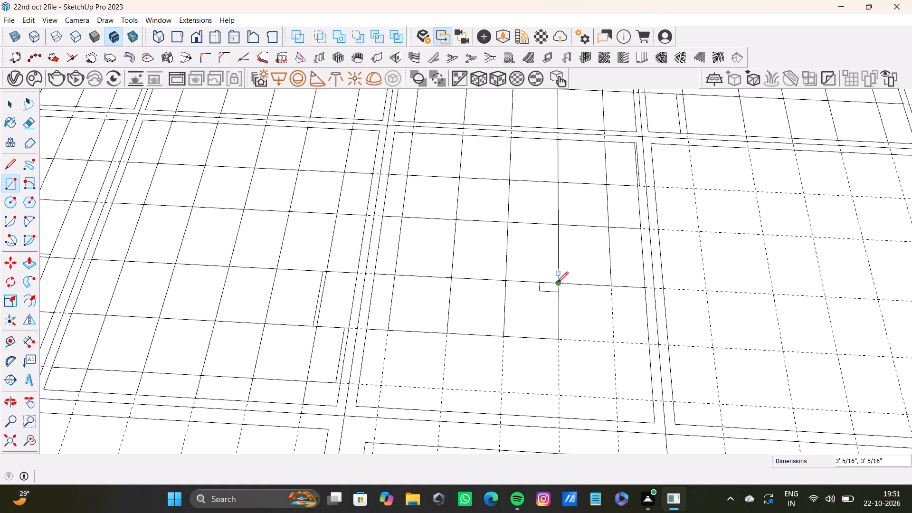
pyautogui.click(557, 283)
pyautogui.click(615, 342)
pyautogui.click(610, 287)
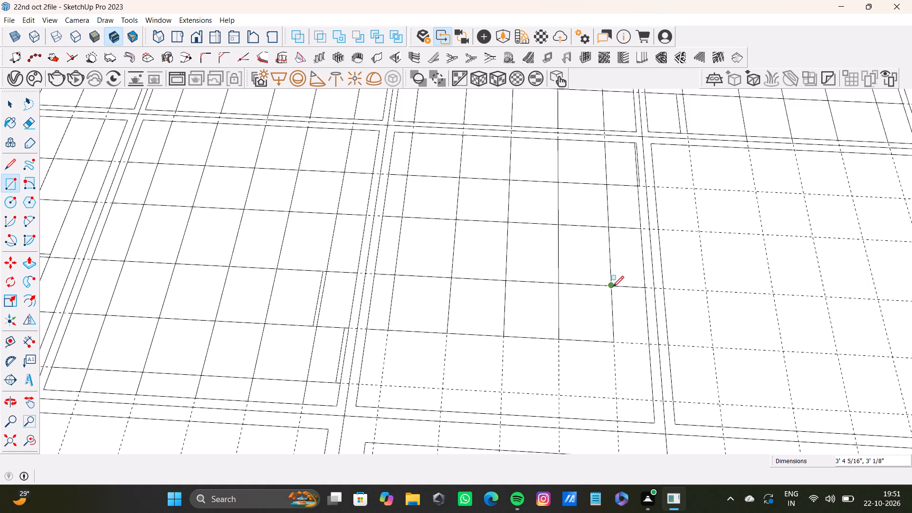
pyautogui.click(651, 345)
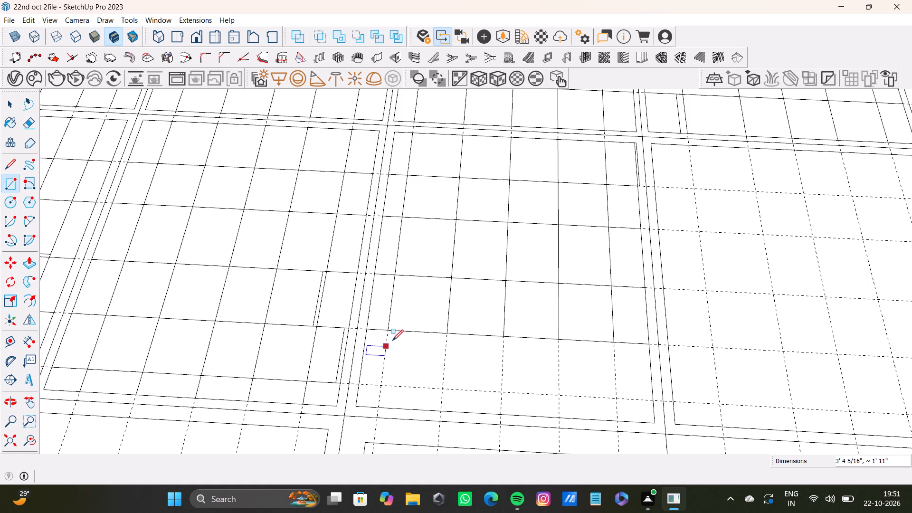
# Fill the bay's fifth row with six rectangles 3' 1" tall, the first about 1' 2 3/16" and the last about 1' 11" wide.
pyautogui.click(370, 331)
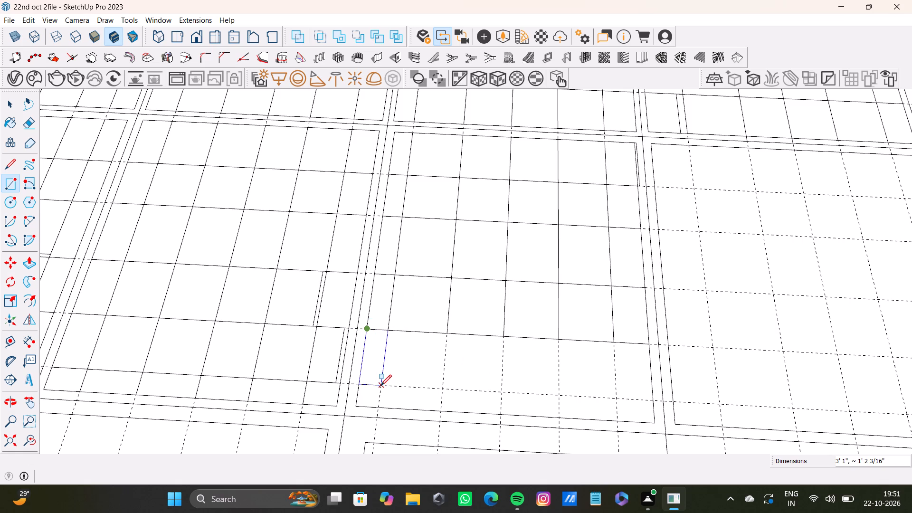
pyautogui.click(380, 386)
pyautogui.click(389, 332)
pyautogui.click(442, 392)
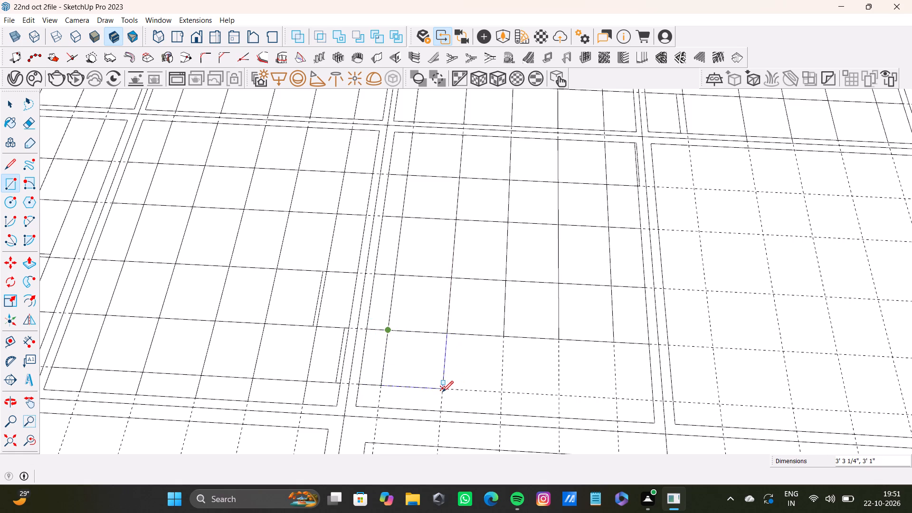
pyautogui.click(444, 334)
pyautogui.click(500, 391)
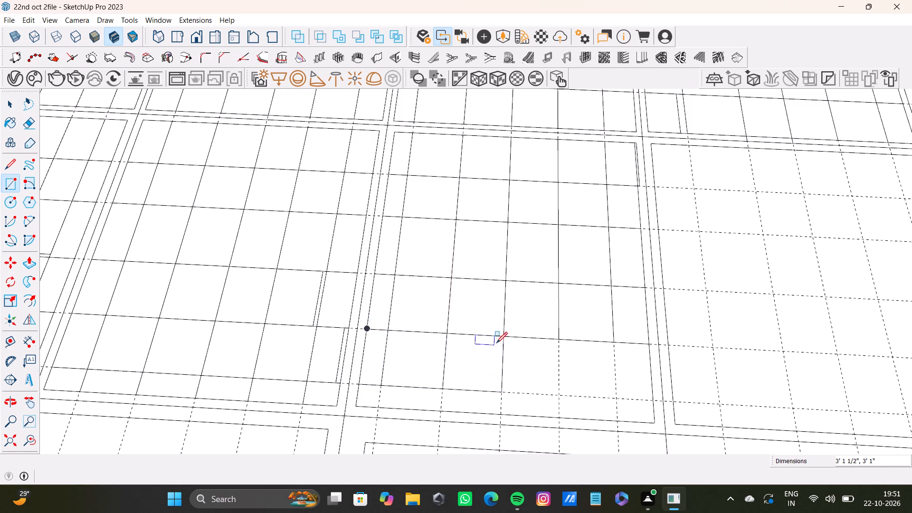
pyautogui.click(502, 338)
pyautogui.click(557, 395)
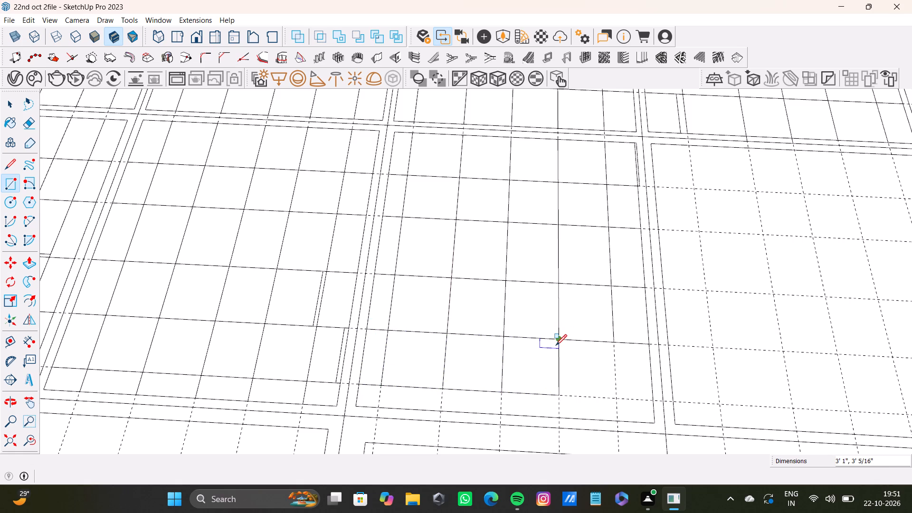
pyautogui.click(556, 345)
pyautogui.click(617, 399)
pyautogui.click(612, 346)
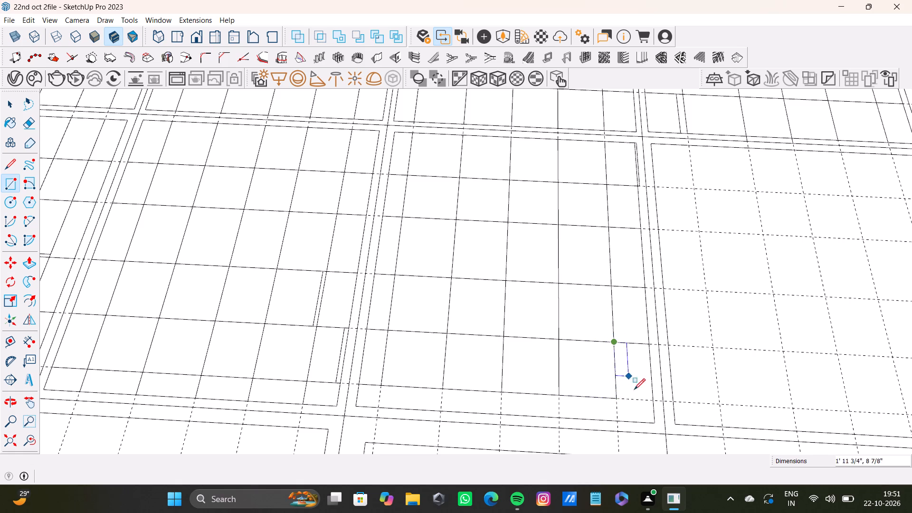
pyautogui.click(651, 399)
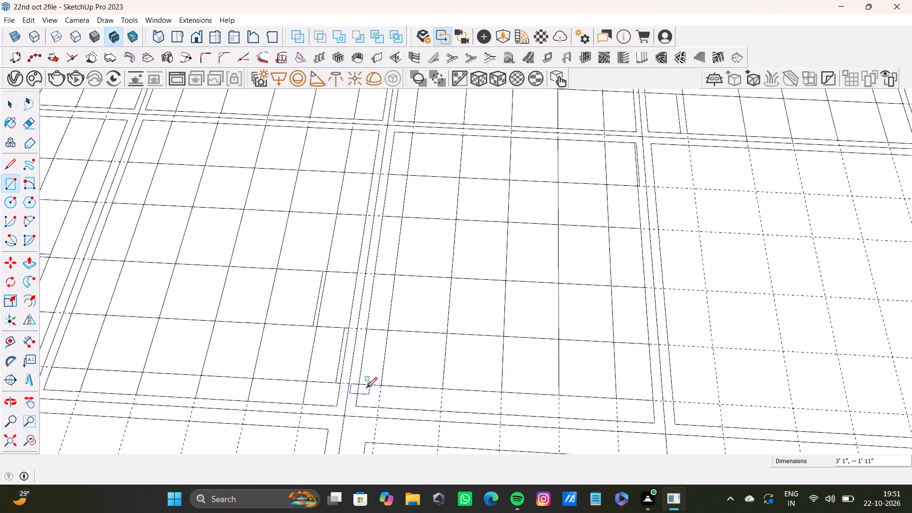
# Fill the narrow sixth row along the bay's lower edge with six rectangles about 1' 2 1/16" tall, the last about 1' 11" wide.
pyautogui.click(361, 386)
pyautogui.click(378, 409)
pyautogui.click(382, 389)
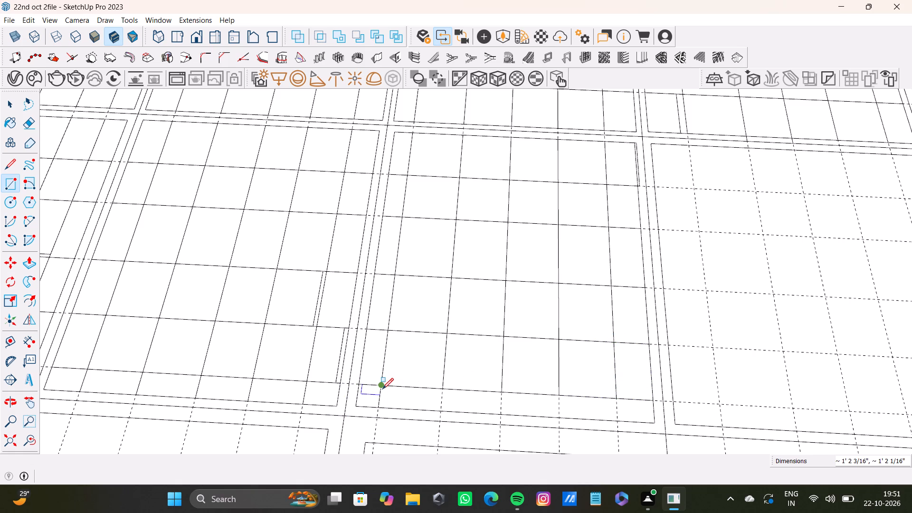
pyautogui.click(440, 412)
pyautogui.click(443, 391)
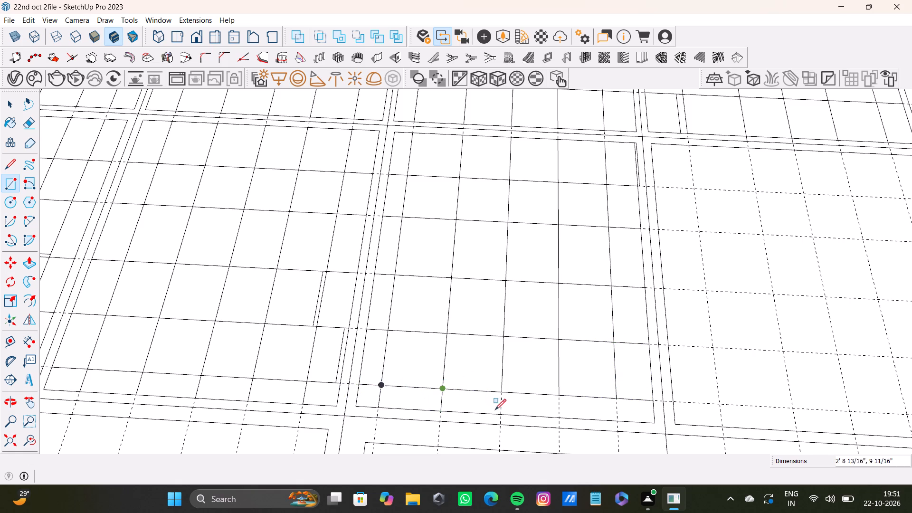
pyautogui.click(497, 416)
pyautogui.click(503, 392)
pyautogui.click(557, 418)
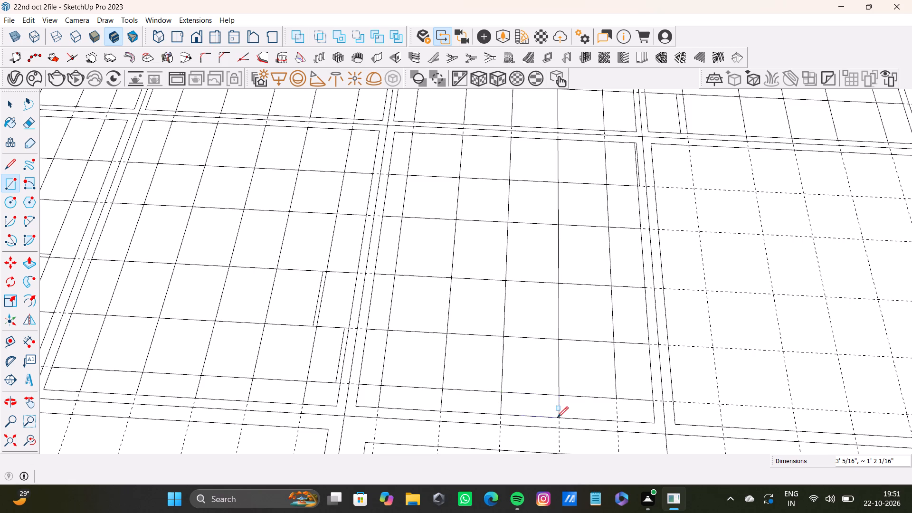
pyautogui.click(561, 398)
pyautogui.click(615, 421)
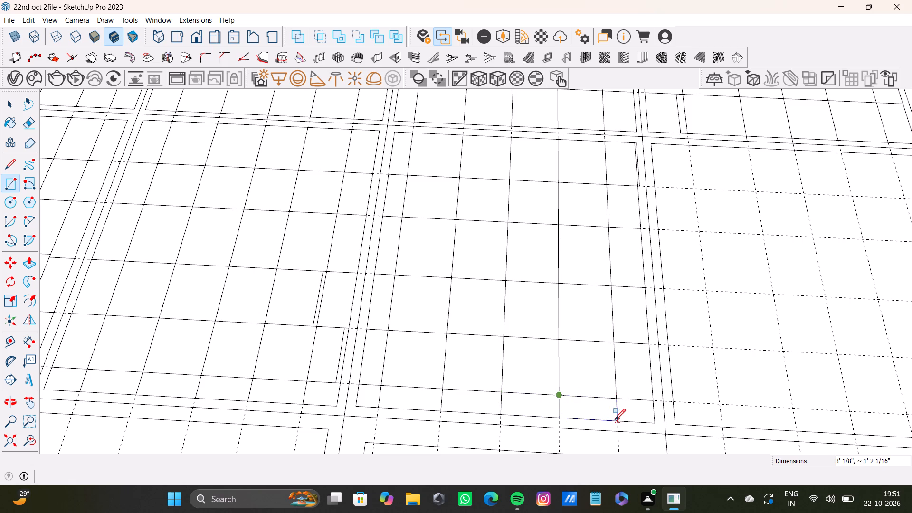
pyautogui.click(615, 402)
pyautogui.click(651, 422)
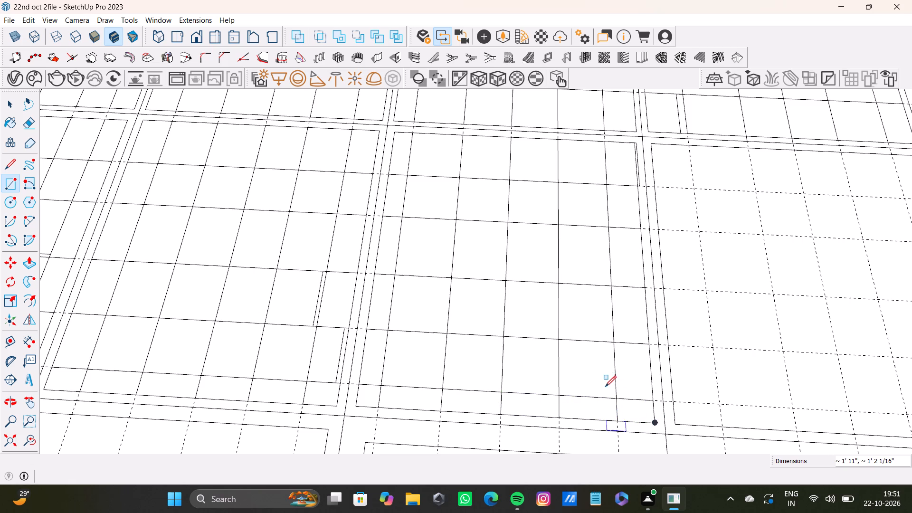
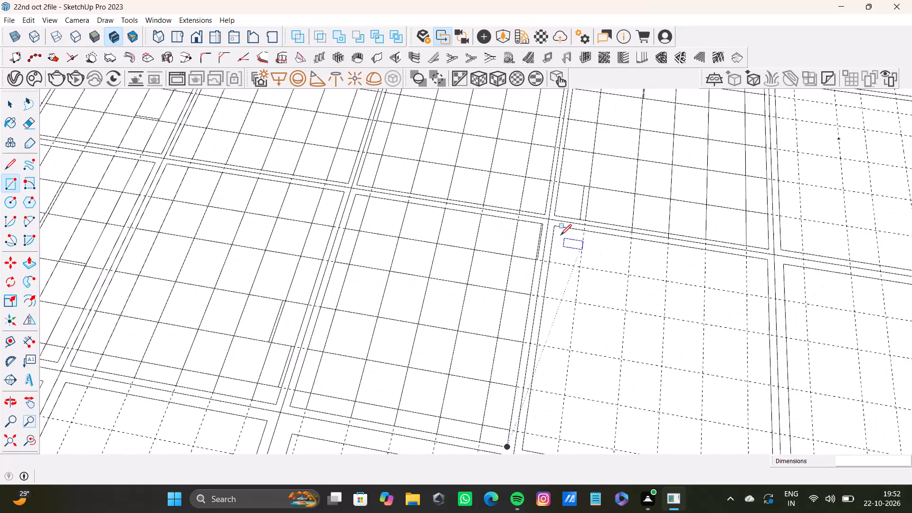
# Fill the next bay's first row with five rectangles about 3' 3 3/8" tall, the first about 2' 5 1/16" and the fifth 3' 2 1/4" wide.
pyautogui.click(558, 224)
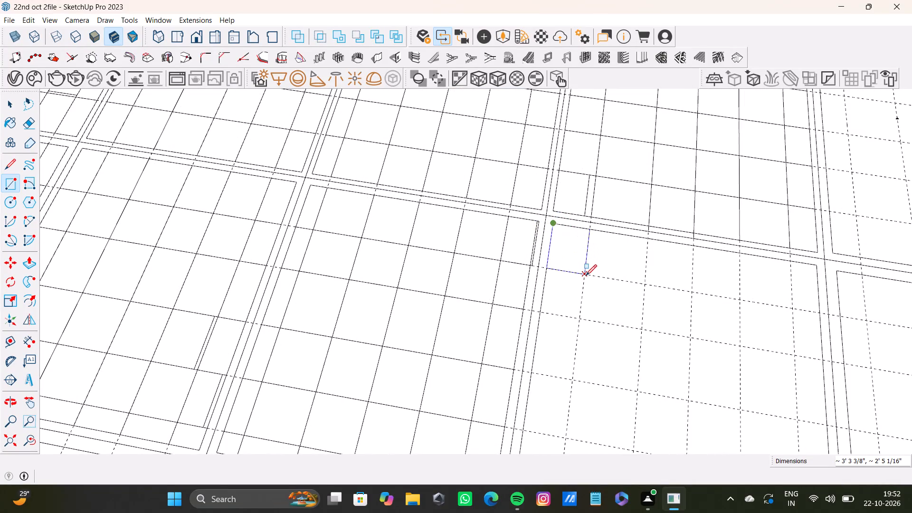
pyautogui.click(585, 275)
pyautogui.click(589, 232)
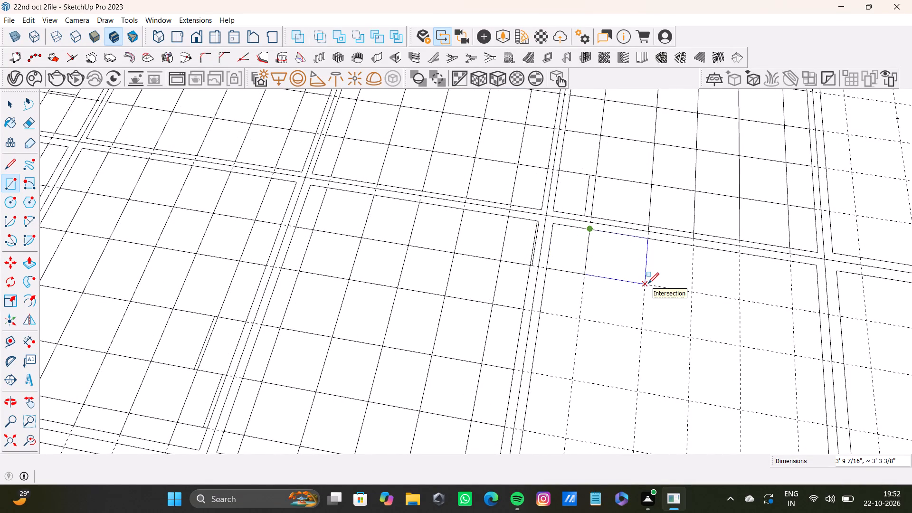
pyautogui.click(648, 284)
pyautogui.click(647, 240)
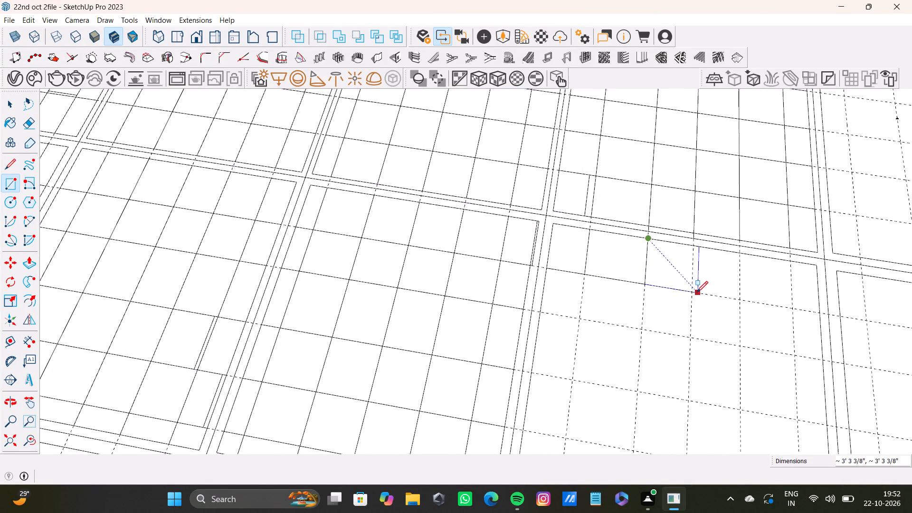
pyautogui.click(693, 290)
pyautogui.click(694, 244)
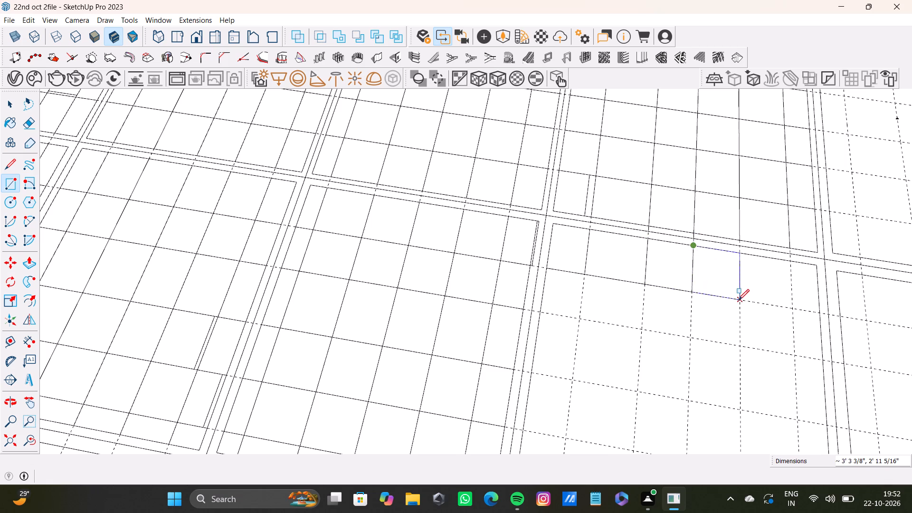
pyautogui.click(738, 300)
pyautogui.click(740, 252)
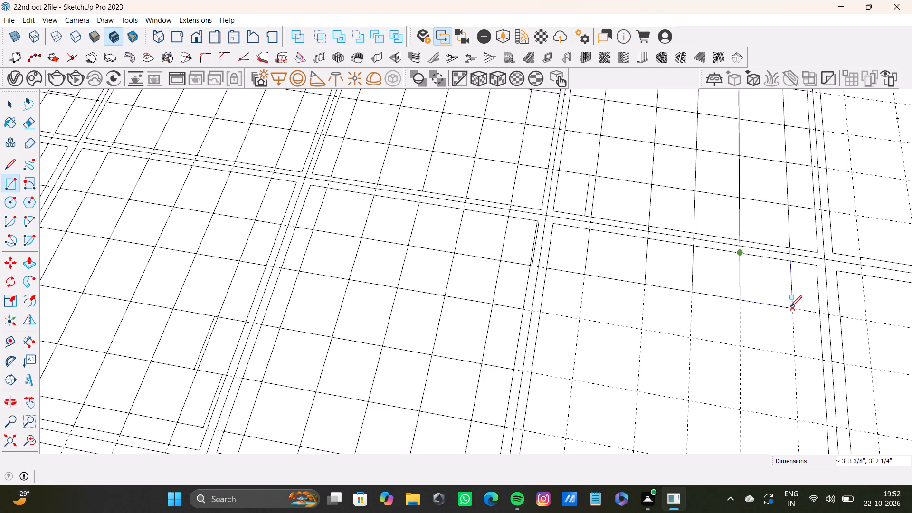
pyautogui.click(791, 306)
# Trace five rectangles 3' 3/16" tall along the bay's second row, the second 3' 9 7/16" and the fourth about 2' 8 3/4" wide.
pyautogui.click(546, 268)
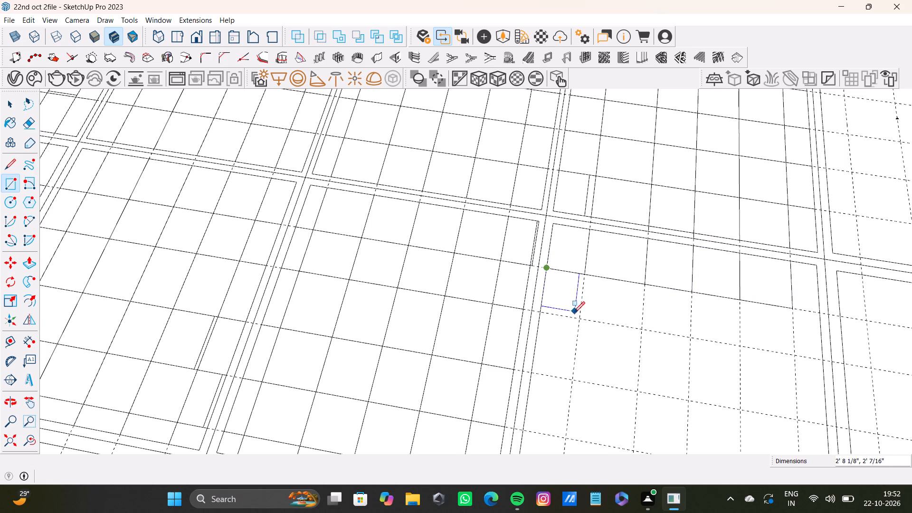
pyautogui.click(579, 319)
pyautogui.click(581, 277)
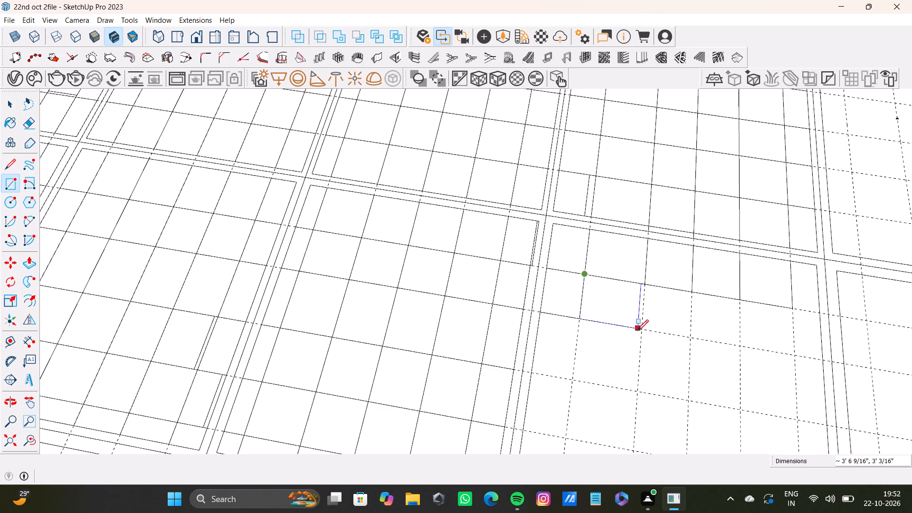
pyautogui.click(641, 331)
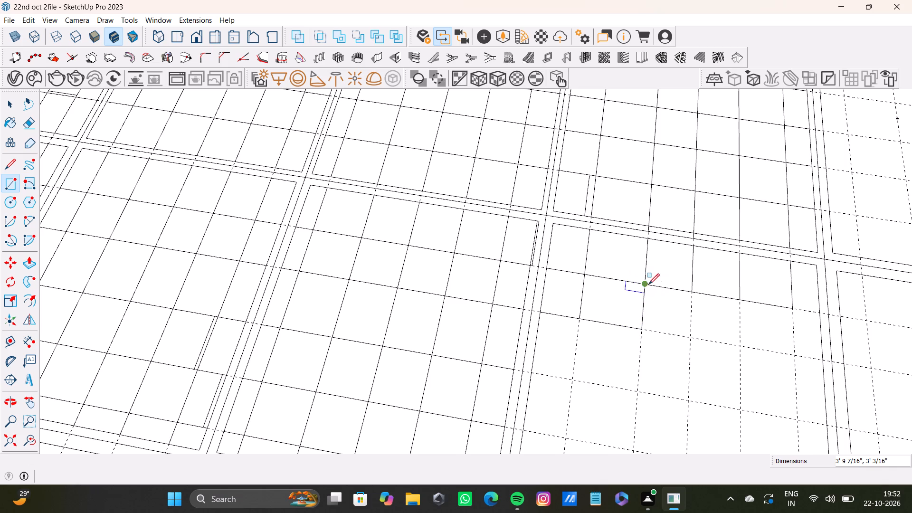
pyautogui.click(648, 285)
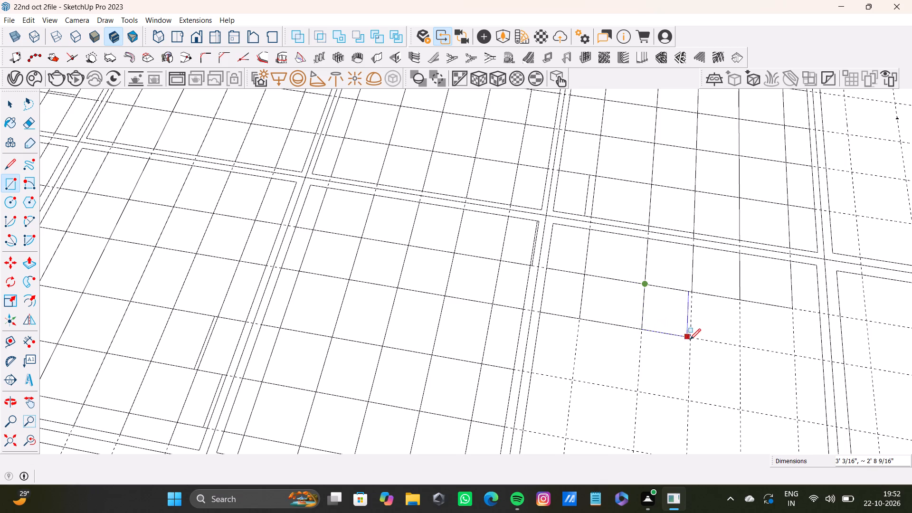
pyautogui.click(691, 338)
pyautogui.scroll(-4, 690, 337)
pyautogui.moveTo(689, 334); pyautogui.dragTo(541, 301, button='middle')
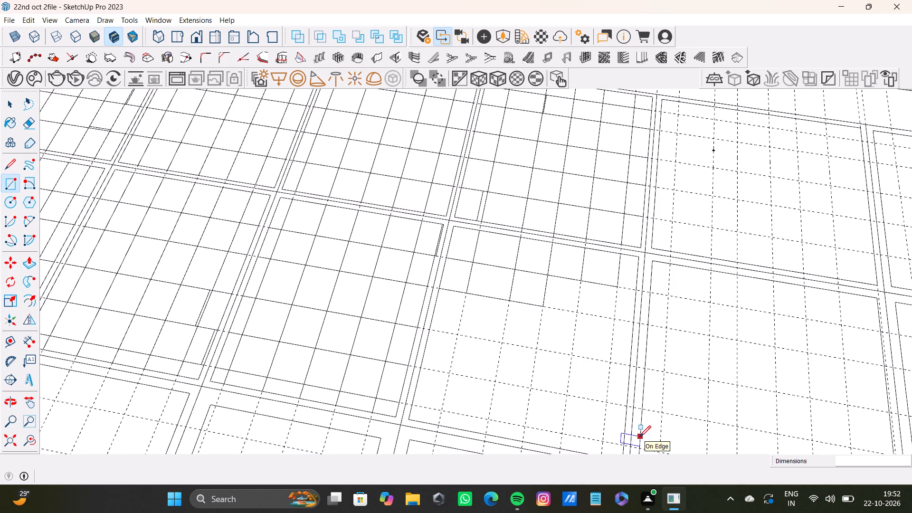
pyautogui.scroll(3, 553, 286)
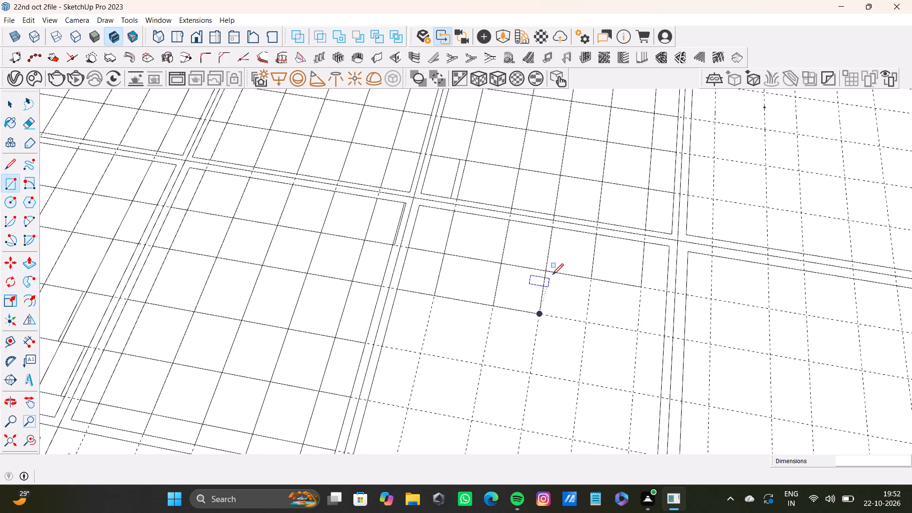
pyautogui.click(547, 273)
pyautogui.click(582, 324)
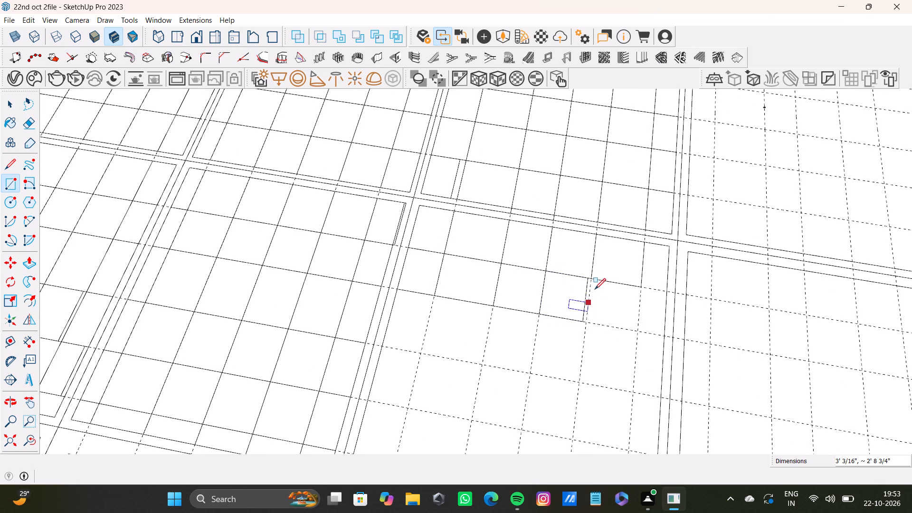
pyautogui.click(592, 280)
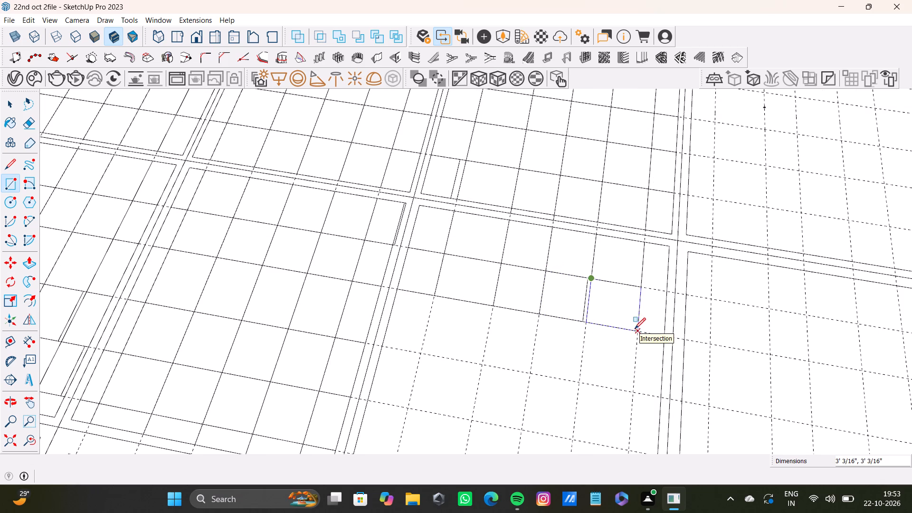
pyautogui.click(635, 329)
# Complete the first and second rows with narrow end rectangles, about 3' 3 3/8" and 3' 3/16" tall.
pyautogui.click(644, 244)
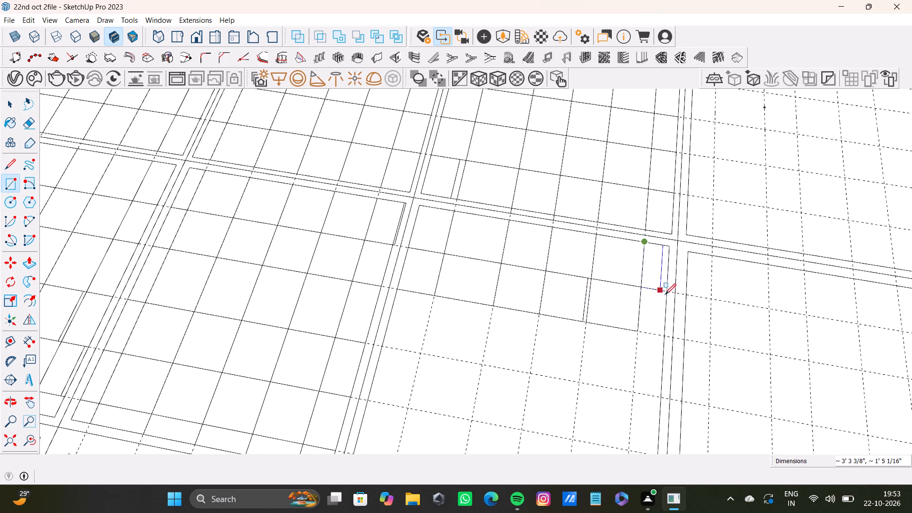
pyautogui.click(664, 290)
pyautogui.click(640, 289)
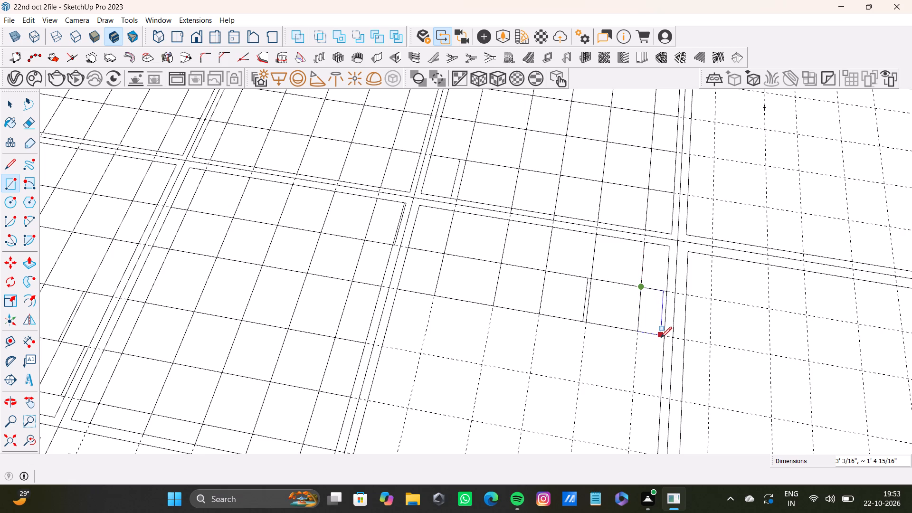
pyautogui.click(662, 337)
# Fill the bay's third row with six rectangles 3' 10 1/8" tall, the first about 2' 5 1/16" and the last about 1' 7 9/16" wide.
pyautogui.click(399, 289)
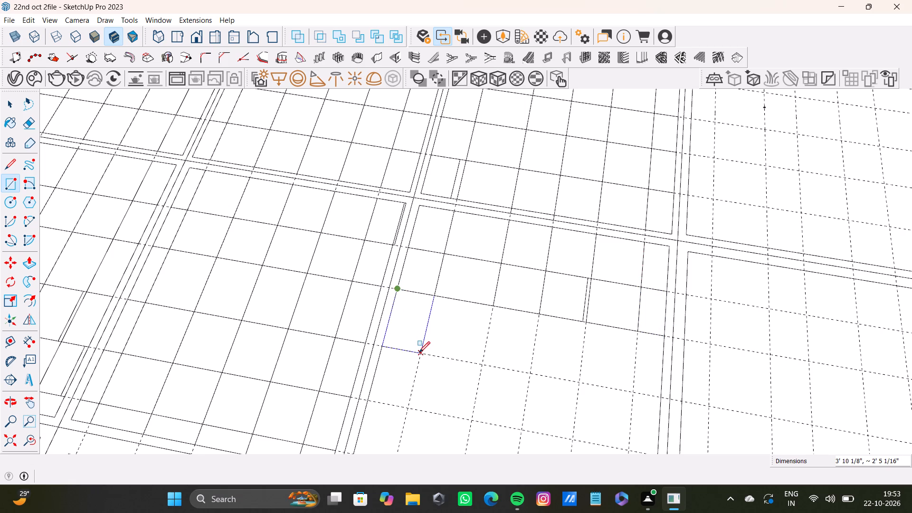
pyautogui.click(419, 352)
pyautogui.click(435, 296)
pyautogui.click(483, 365)
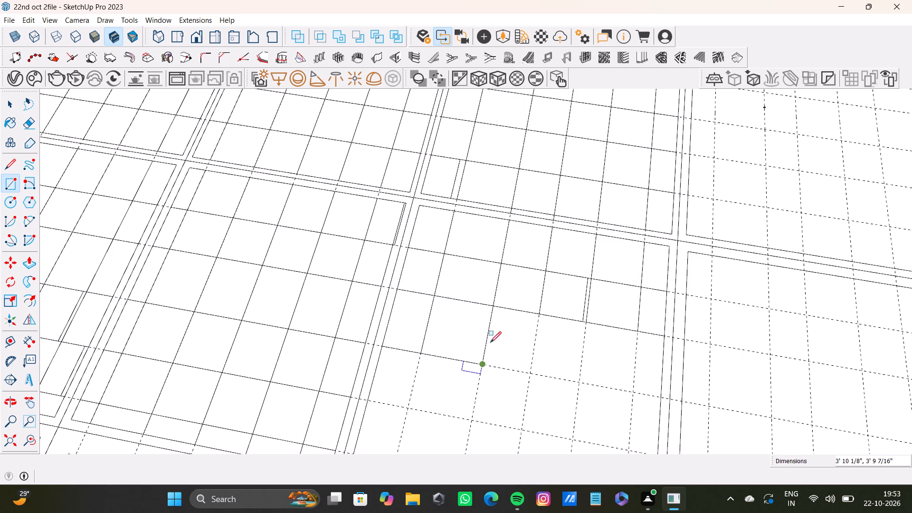
pyautogui.click(493, 307)
pyautogui.click(529, 373)
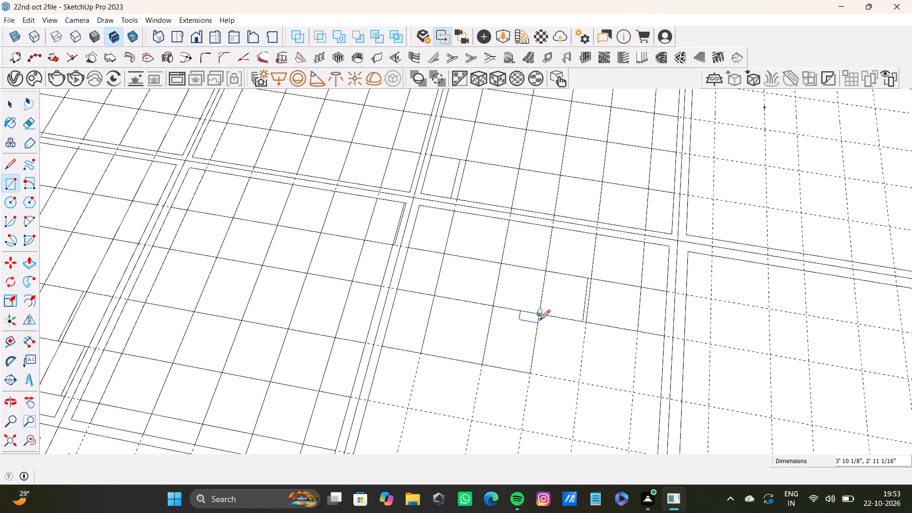
pyautogui.click(539, 314)
pyautogui.click(575, 384)
pyautogui.click(584, 324)
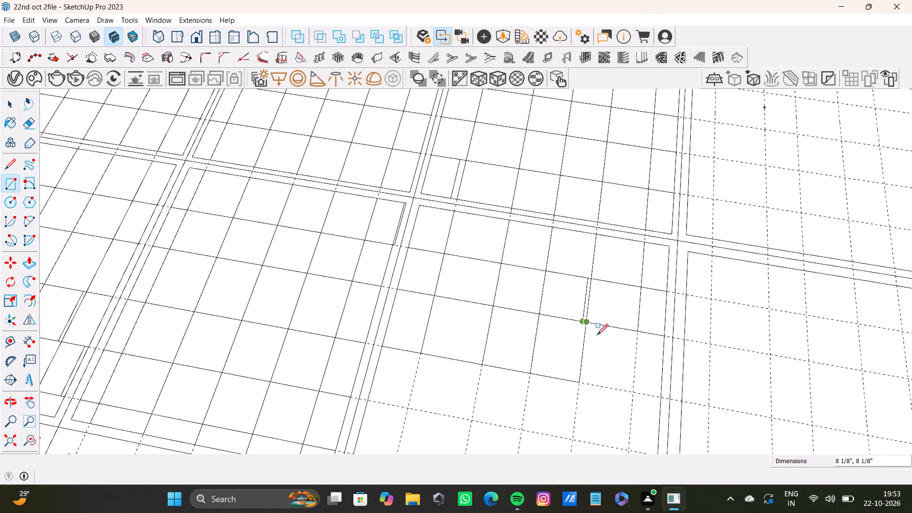
pyautogui.click(633, 390)
pyautogui.click(636, 330)
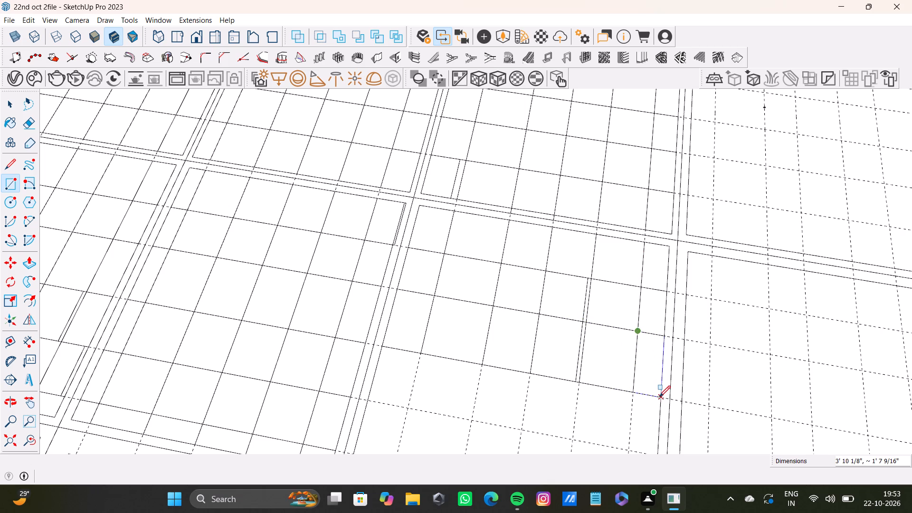
pyautogui.click(659, 397)
# Fill the bay's fourth row with six rectangles 3' 4 5/16" tall, the second 3' 9 7/16" and the last about 1' 7 9/16" wide.
pyautogui.click(381, 348)
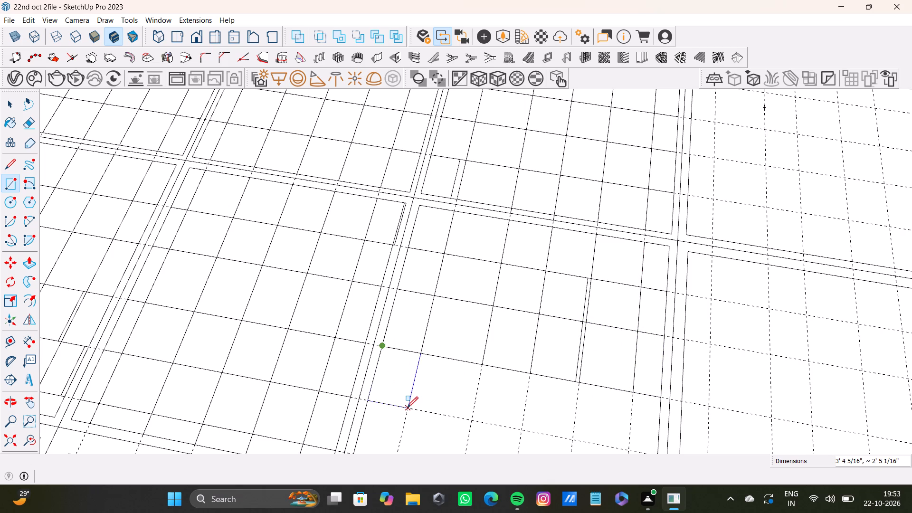
pyautogui.moveTo(407, 408); pyautogui.dragTo(407, 403)
pyautogui.click(422, 351)
pyautogui.click(471, 418)
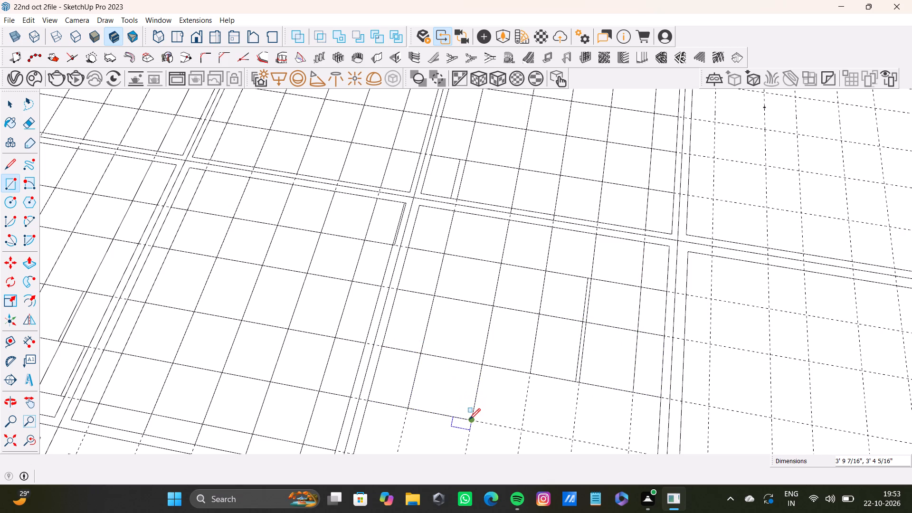
pyautogui.moveTo(476, 417); pyautogui.dragTo(436, 323, button='middle')
pyautogui.click(442, 279)
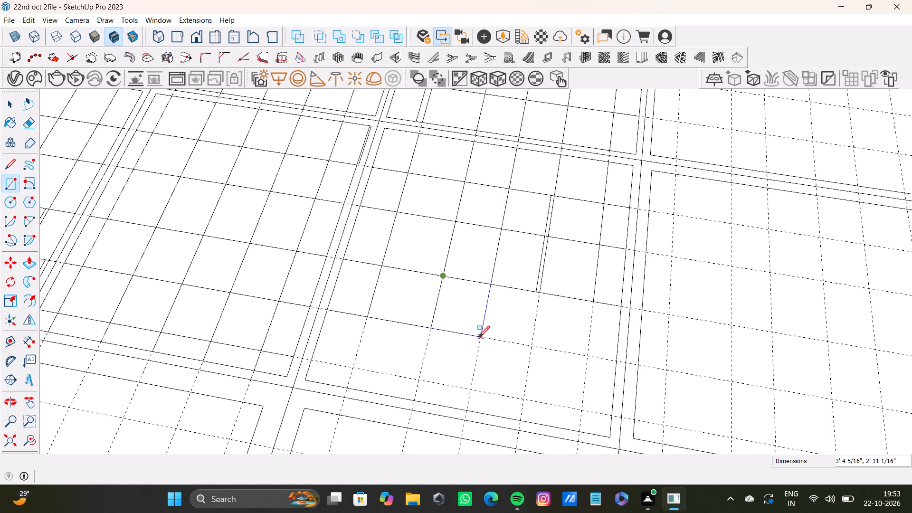
pyautogui.click(479, 337)
pyautogui.click(489, 286)
pyautogui.click(532, 345)
pyautogui.click(542, 293)
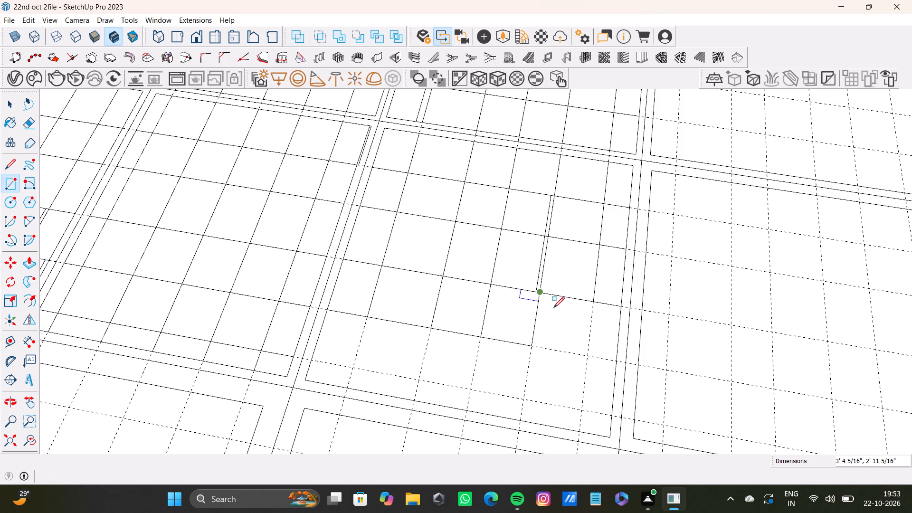
pyautogui.click(585, 356)
pyautogui.moveTo(590, 302); pyautogui.dragTo(596, 306)
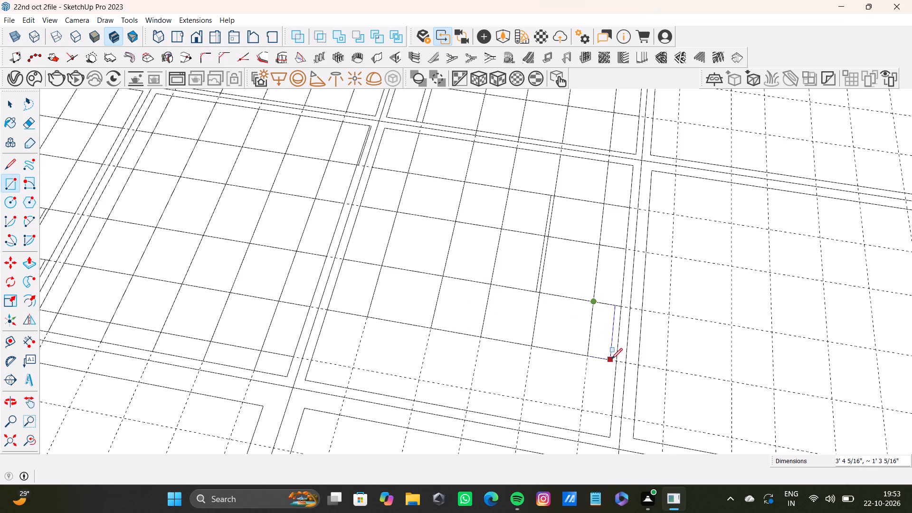
pyautogui.click(614, 360)
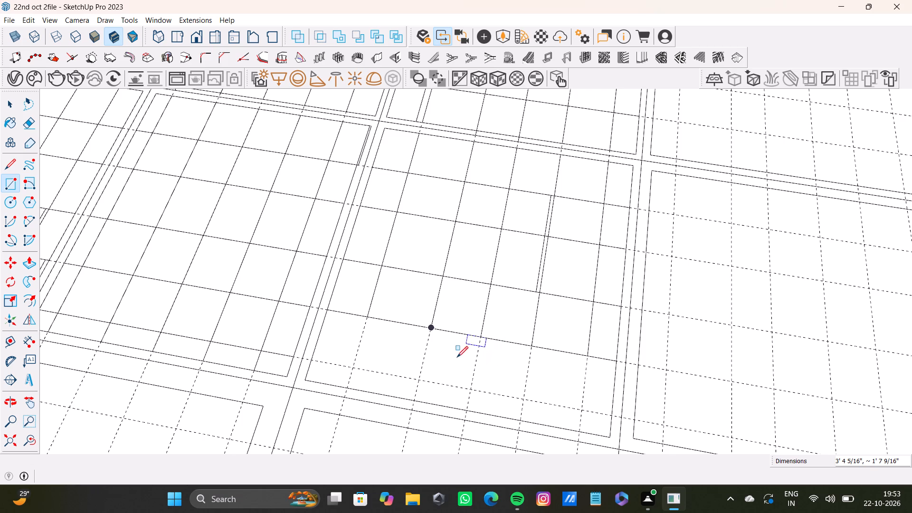
# Fill the bay's fifth row with six rectangles about 3' 1" tall, the fifth 3' 2 1/4" wide.
pyautogui.click(331, 309)
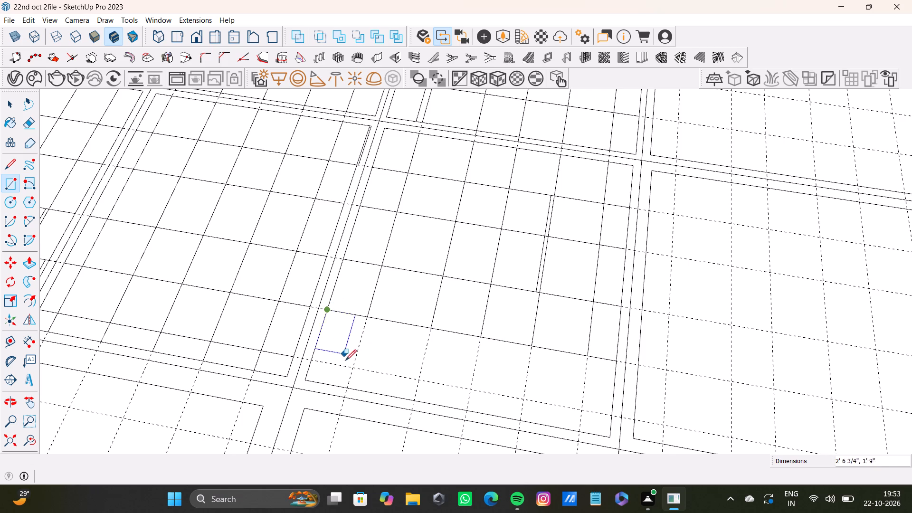
pyautogui.click(352, 371)
pyautogui.click(370, 318)
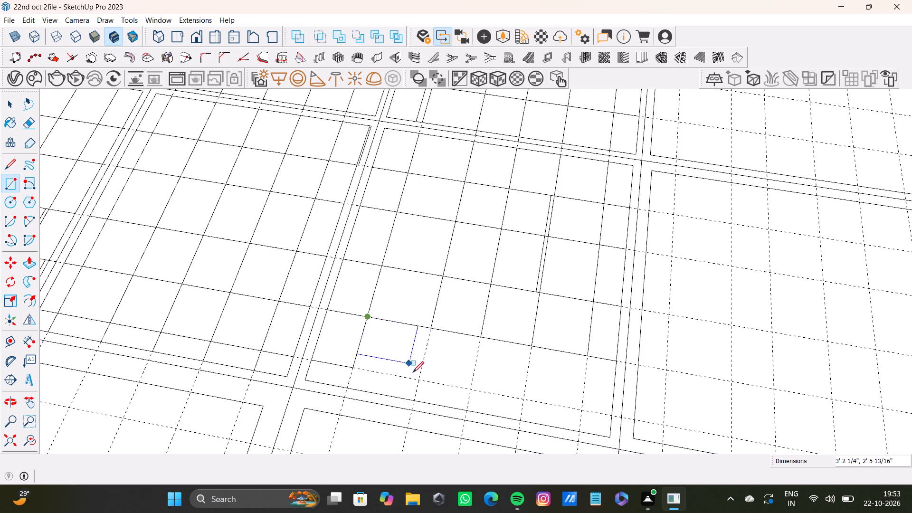
pyautogui.click(420, 380)
pyautogui.click(431, 331)
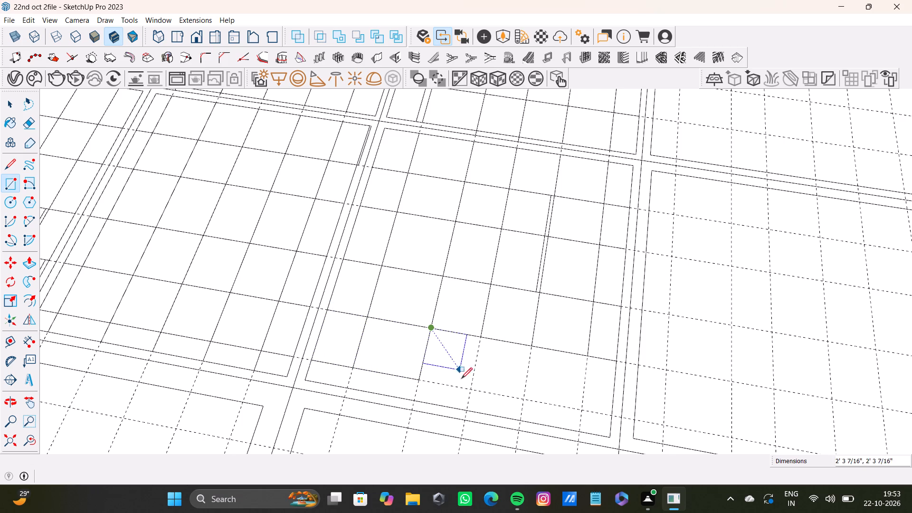
pyautogui.click(468, 392)
pyautogui.click(482, 338)
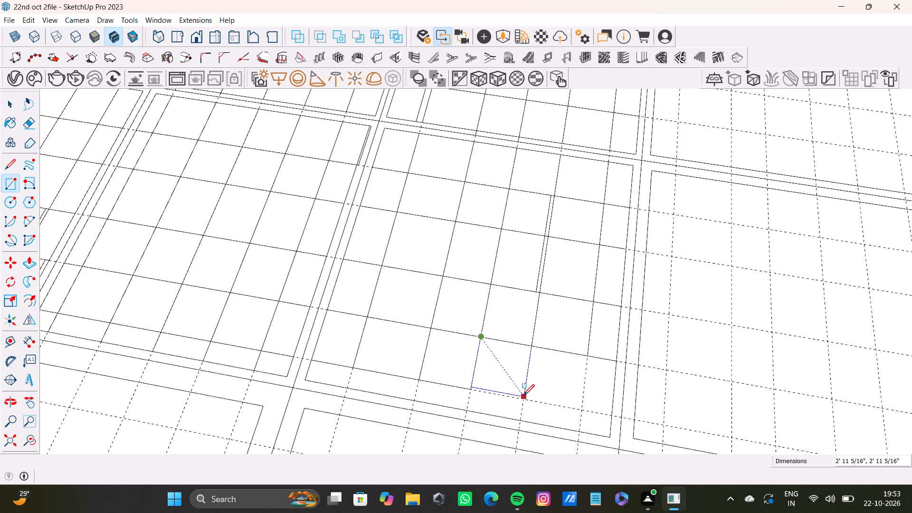
pyautogui.click(524, 395)
pyautogui.moveTo(535, 346); pyautogui.dragTo(540, 349)
pyautogui.click(583, 408)
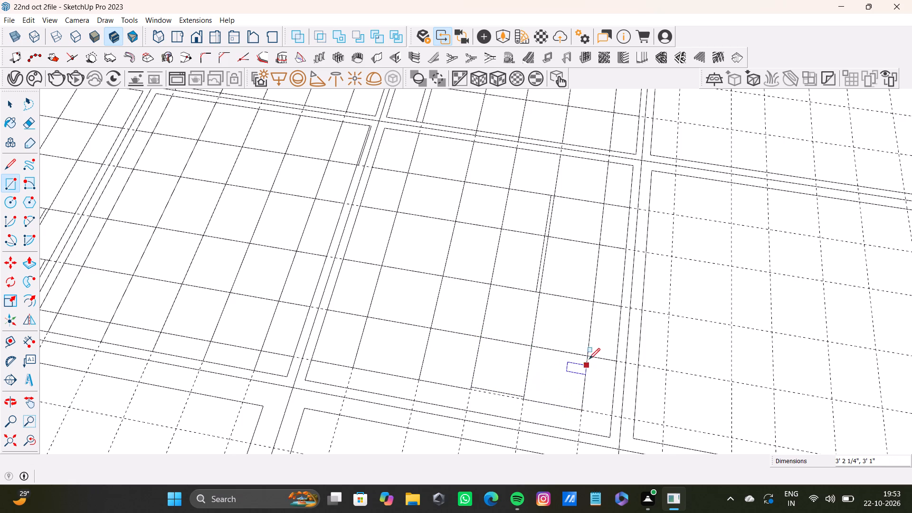
pyautogui.moveTo(589, 356); pyautogui.dragTo(590, 361)
pyautogui.click(610, 416)
# Fill the bay's bottom row with five short rectangles, the second 3' 9 7/16" by about 1' 2", the last 3' 2 1/4" wide.
pyautogui.click(311, 360)
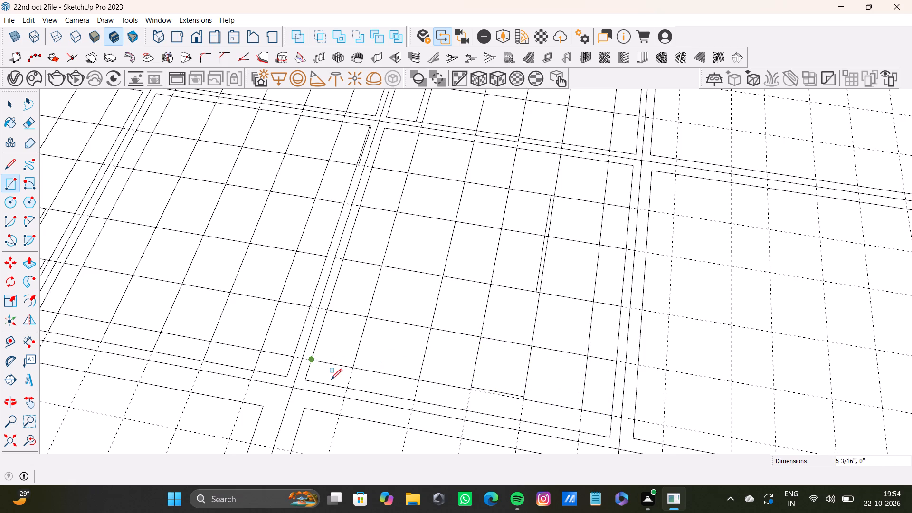
pyautogui.click(351, 383)
pyautogui.click(355, 366)
pyautogui.click(414, 399)
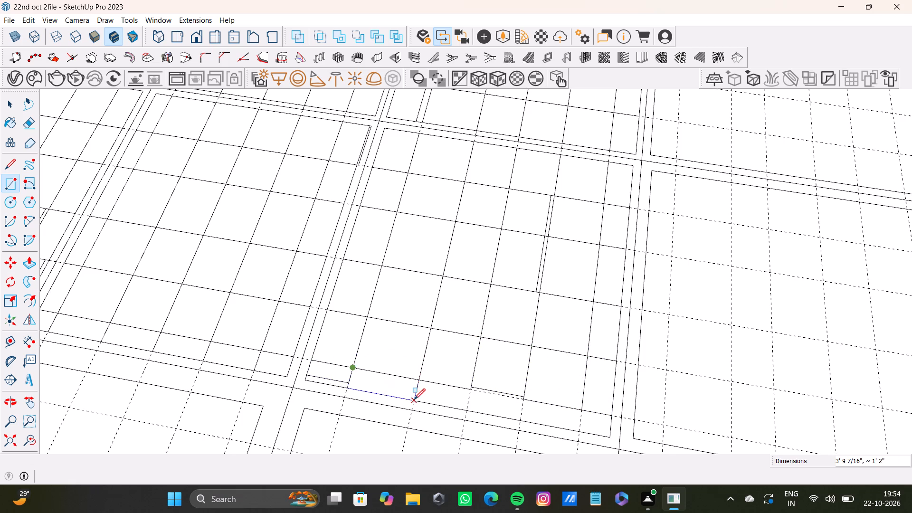
pyautogui.click(420, 383)
pyautogui.click(467, 407)
pyautogui.click(471, 390)
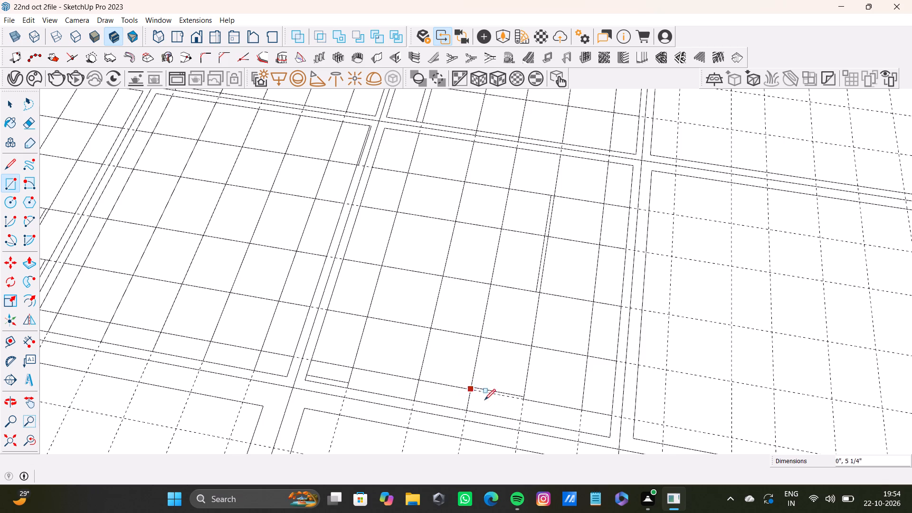
pyautogui.click(520, 419)
pyautogui.moveTo(523, 400); pyautogui.dragTo(535, 407)
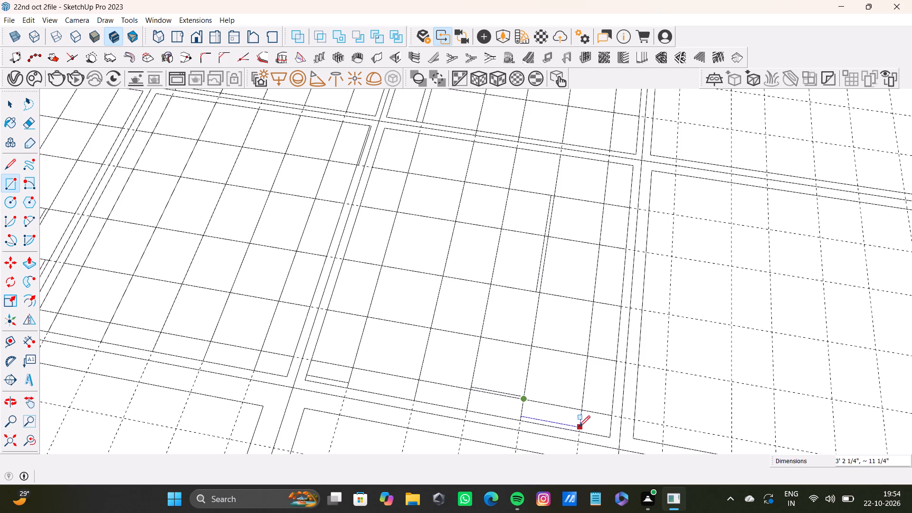
pyautogui.click(579, 427)
# In the fifth bay along the surface's edge, draw the first column's top three rectangles about 1' 8 5/8" wide, 1' 7 11/16", 2' 4 11/16" and 3' 6" tall.
pyautogui.scroll(-18, 535, 407)
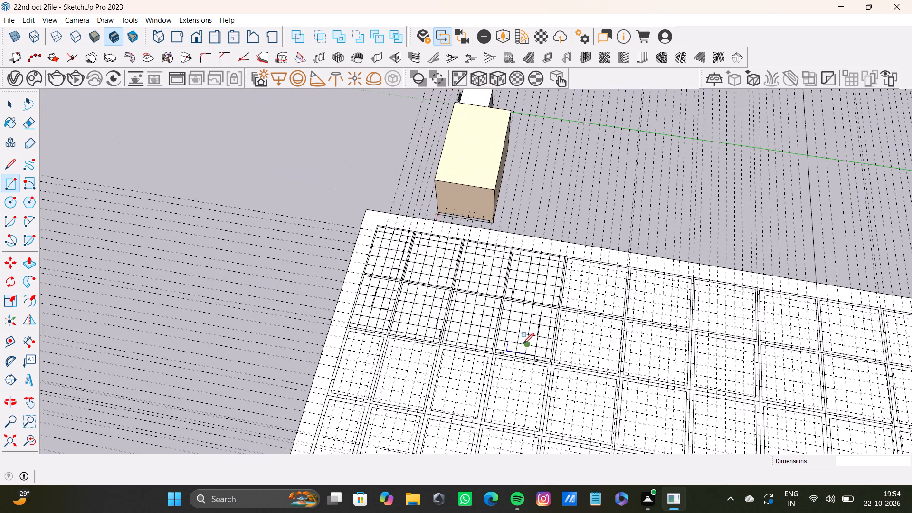
pyautogui.scroll(-3, 519, 343)
pyautogui.moveTo(526, 347); pyautogui.dragTo(260, 340, button='middle')
pyautogui.scroll(10, 364, 318)
pyautogui.keyDown('shift'); pyautogui.moveTo(295, 292); pyautogui.dragTo(452, 337, button='middle'); pyautogui.keyUp('shift')
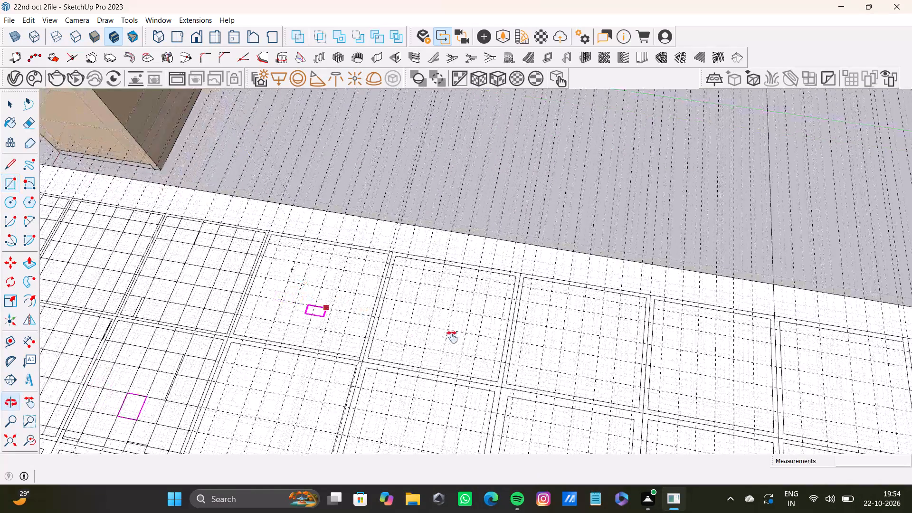
pyautogui.keyDown('shift'); pyautogui.moveTo(452, 337); pyautogui.dragTo(458, 339, button='middle'); pyautogui.keyUp('shift')
pyautogui.moveTo(395, 351); pyautogui.dragTo(478, 361, button='middle')
pyautogui.scroll(2, 435, 311)
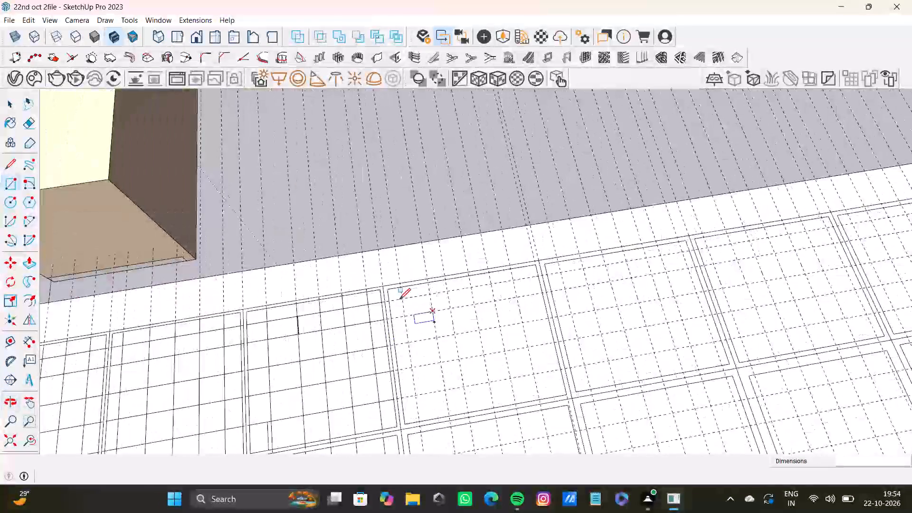
pyautogui.scroll(10, 399, 299)
pyautogui.click(375, 278)
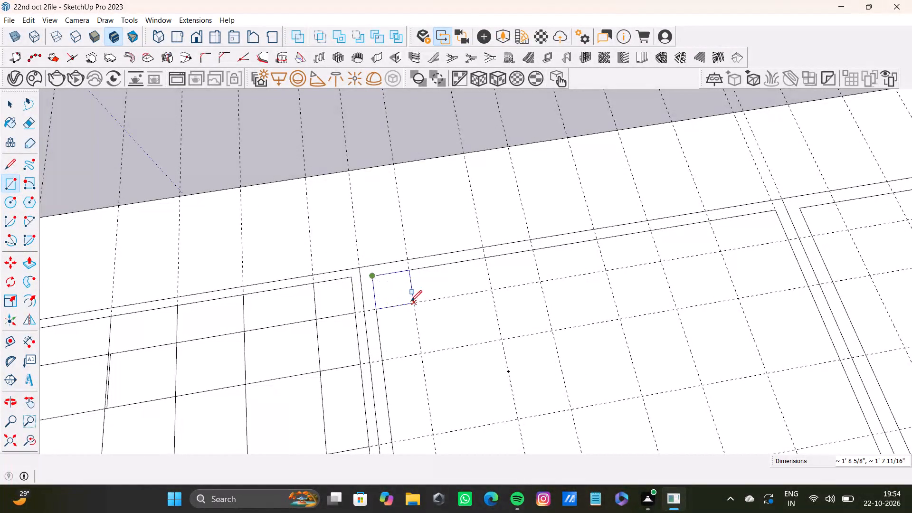
pyautogui.click(411, 301)
pyautogui.click(378, 311)
pyautogui.click(422, 353)
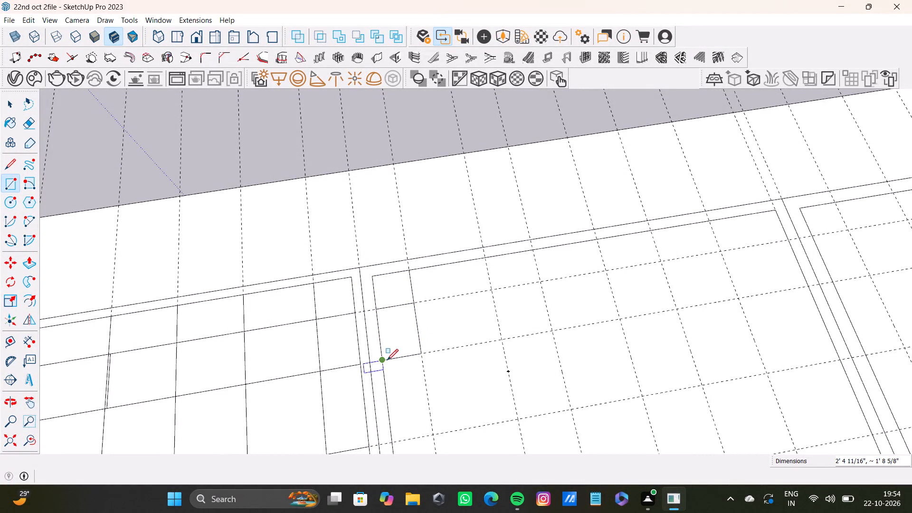
pyautogui.click(385, 360)
pyautogui.keyDown('shift'); pyautogui.moveTo(427, 415); pyautogui.dragTo(425, 348, button='middle'); pyautogui.keyUp('shift')
pyautogui.click(428, 366)
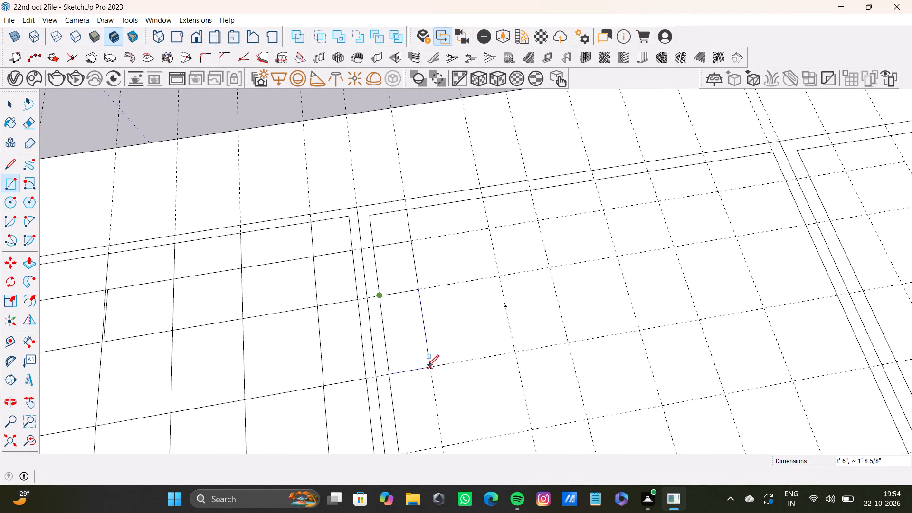
# Complete the bay's first column with three more rectangles about 1' 8 5/8" wide, the last about 3' 1 5/8" tall.
pyautogui.click(390, 372)
pyautogui.moveTo(413, 413); pyautogui.dragTo(392, 330, button='middle')
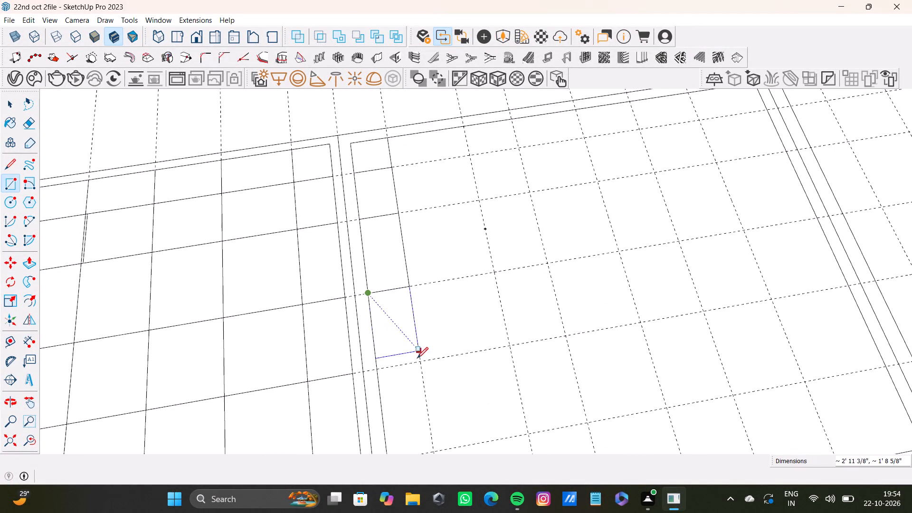
pyautogui.click(417, 360)
pyautogui.click(377, 371)
pyautogui.moveTo(406, 412); pyautogui.dragTo(389, 336, button='middle')
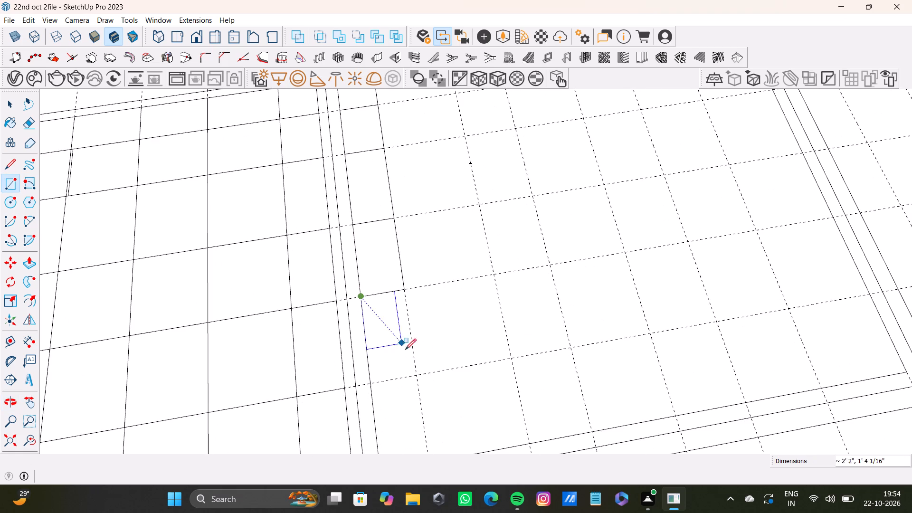
pyautogui.click(417, 374)
pyautogui.click(370, 385)
pyautogui.moveTo(395, 410); pyautogui.dragTo(374, 302, button='middle')
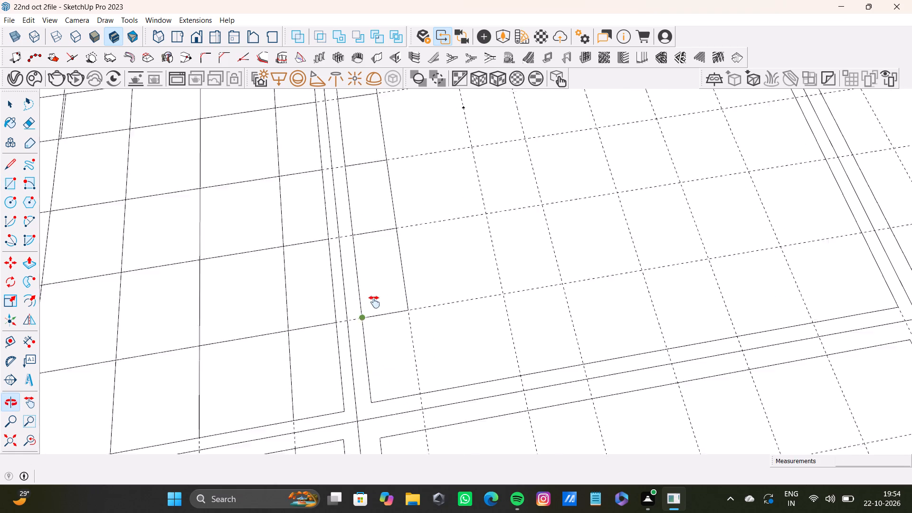
pyautogui.moveTo(374, 302); pyautogui.dragTo(373, 301, button='middle')
pyautogui.click(408, 348)
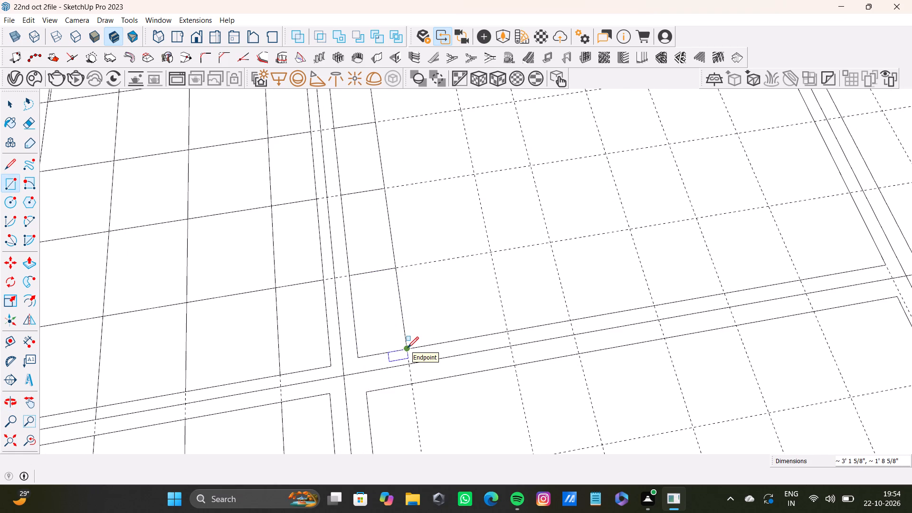
# Draw the second column's top three rectangles about 3' 7 1/16" wide, the third 3' 6" tall.
pyautogui.scroll(-8, 554, 145)
pyautogui.keyDown('shift'); pyautogui.moveTo(450, 170); pyautogui.dragTo(357, 454, button='middle'); pyautogui.keyUp('shift')
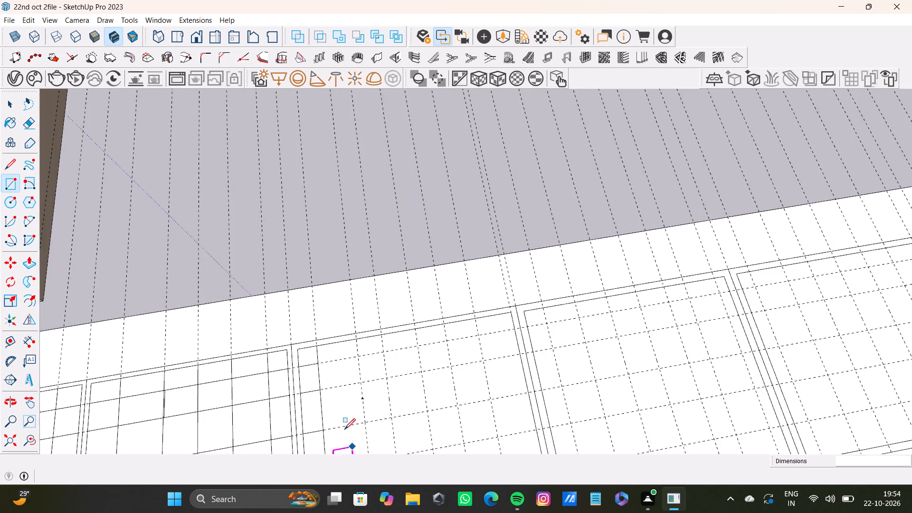
pyautogui.scroll(12, 343, 427)
pyautogui.click(289, 274)
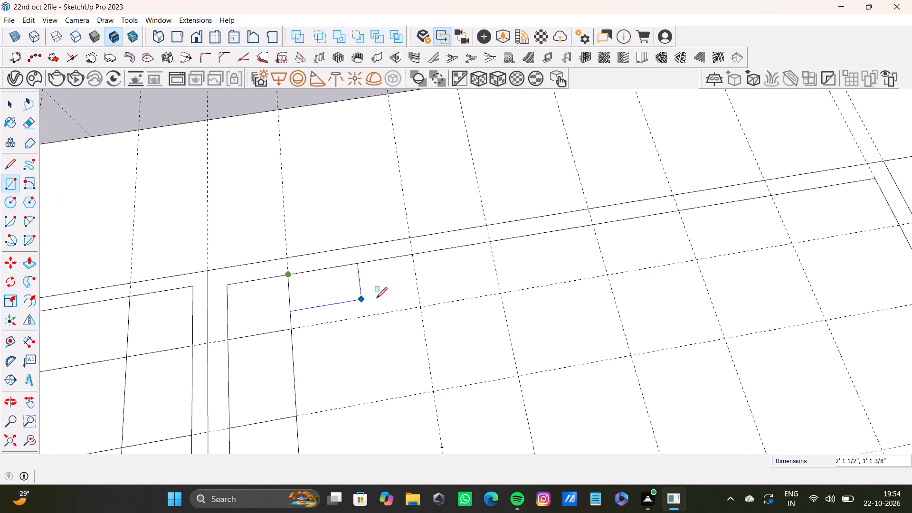
pyautogui.click(419, 306)
pyautogui.click(292, 332)
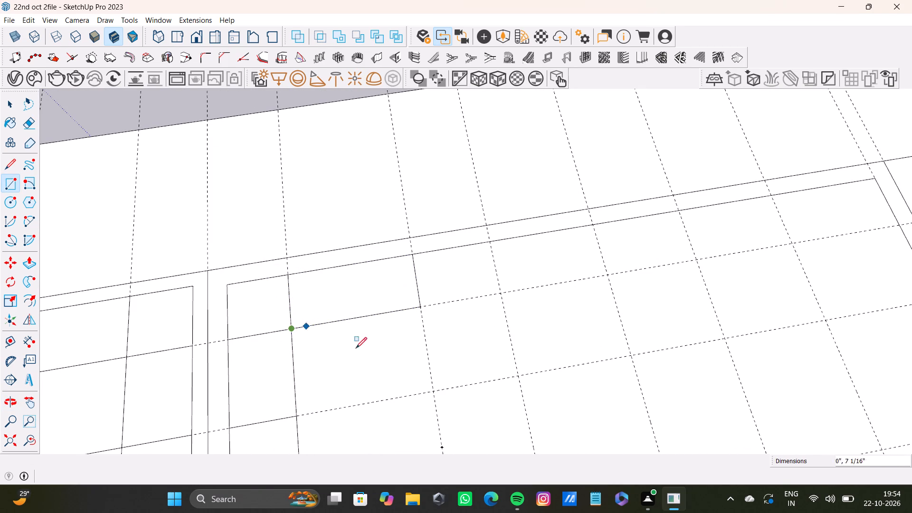
pyautogui.click(431, 391)
pyautogui.keyDown('shift'); pyautogui.moveTo(426, 393); pyautogui.dragTo(372, 249, button='middle'); pyautogui.keyUp('shift')
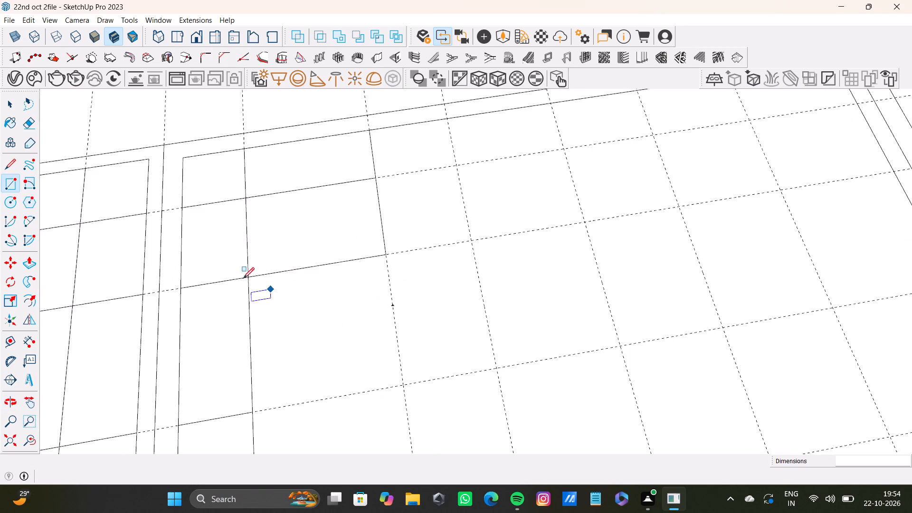
pyautogui.click(247, 281)
pyautogui.click(403, 385)
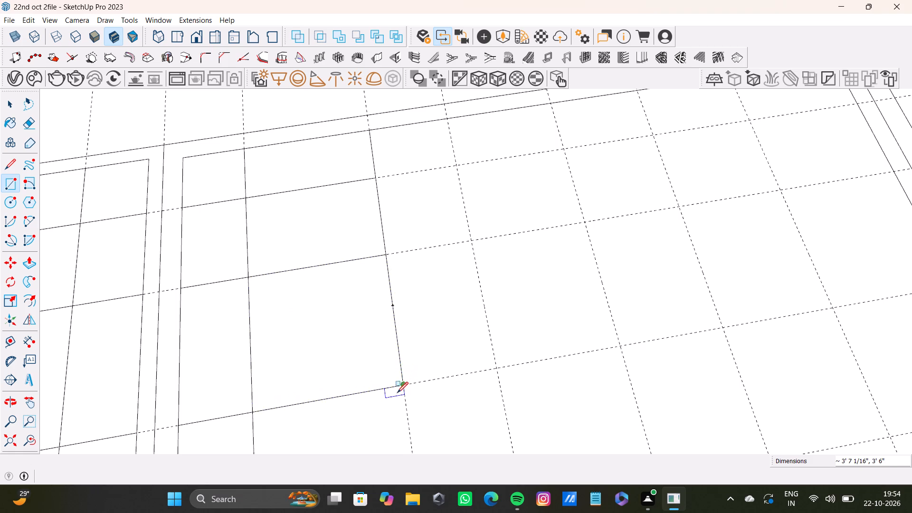
# Complete the second column with three more rectangles about 3' 7 1/16" wide, the first of them 3' 2 5/8" tall.
pyautogui.keyDown('shift'); pyautogui.moveTo(393, 397); pyautogui.dragTo(384, 246, button='middle'); pyautogui.keyUp('shift')
pyautogui.click(250, 264)
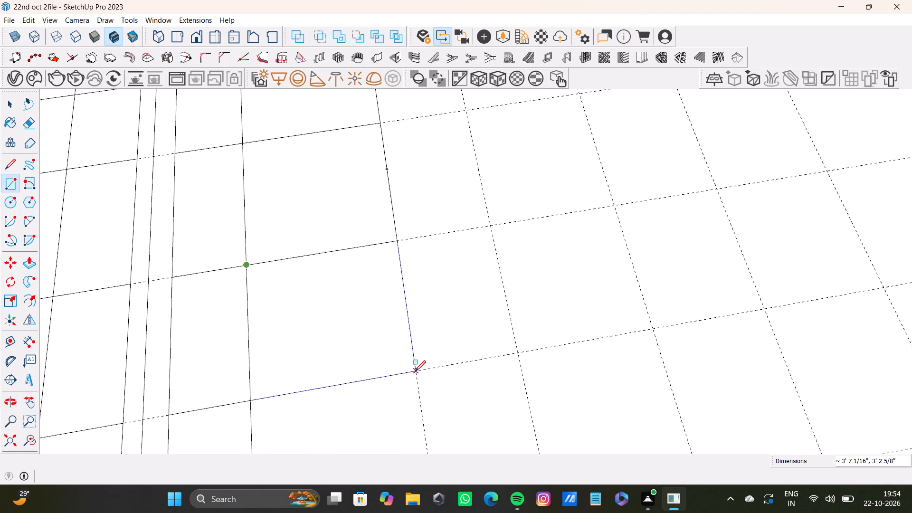
pyautogui.click(415, 371)
pyautogui.scroll(-3, 394, 373)
pyautogui.keyDown('shift'); pyautogui.moveTo(394, 373); pyautogui.dragTo(344, 203, button='middle'); pyautogui.keyUp('shift')
pyautogui.scroll(2, 281, 248)
pyautogui.click(227, 222)
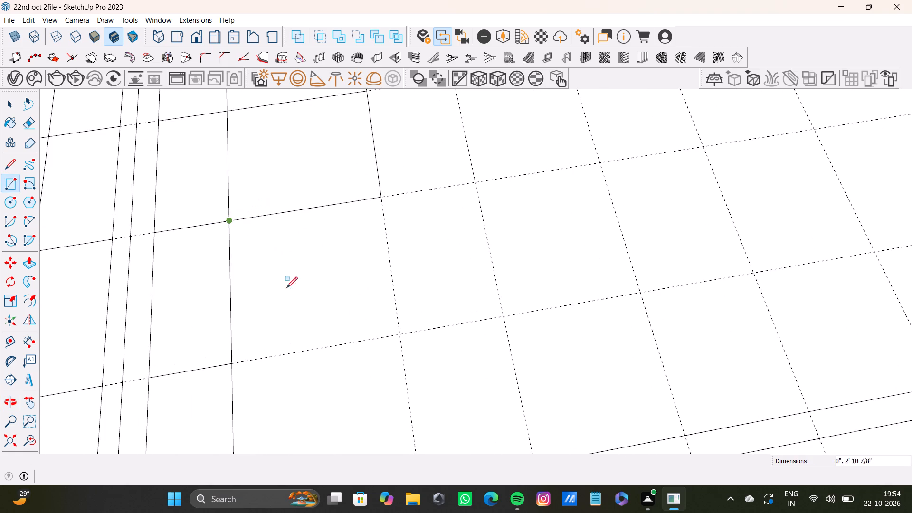
pyautogui.click(399, 339)
pyautogui.scroll(-4, 399, 336)
pyautogui.moveTo(399, 336); pyautogui.dragTo(367, 220, button='middle')
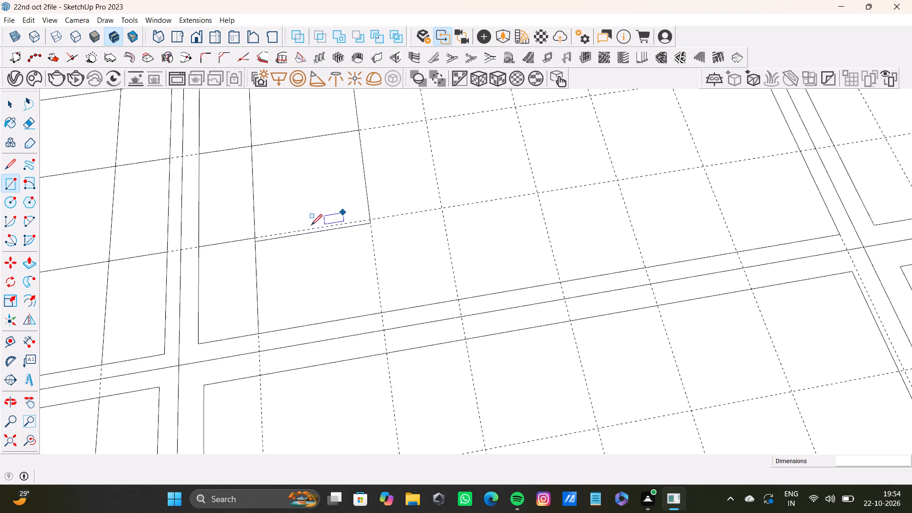
pyautogui.scroll(2, 309, 226)
pyautogui.click(244, 241)
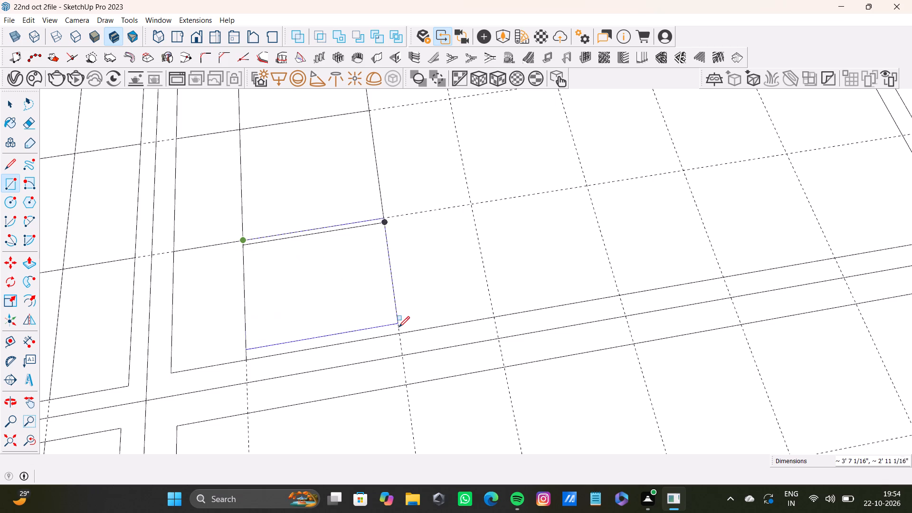
pyautogui.click(399, 330)
# Continue the bay's first row with three rectangles 2' 3 7/16", 3' 1 5/16" and 2' 7 13/16" wide, the last about 1' 7 11/16" tall.
pyautogui.scroll(-7, 391, 310)
pyautogui.keyDown('shift'); pyautogui.moveTo(383, 294); pyautogui.dragTo(329, 416, button='middle'); pyautogui.keyUp('shift')
pyautogui.scroll(-5, 325, 345)
pyautogui.scroll(1, 325, 345)
pyautogui.keyDown('shift'); pyautogui.moveTo(325, 345); pyautogui.dragTo(325, 370, button='middle'); pyautogui.keyUp('shift')
pyautogui.moveTo(321, 370); pyautogui.dragTo(287, 359, button='middle')
pyautogui.scroll(6, 340, 205)
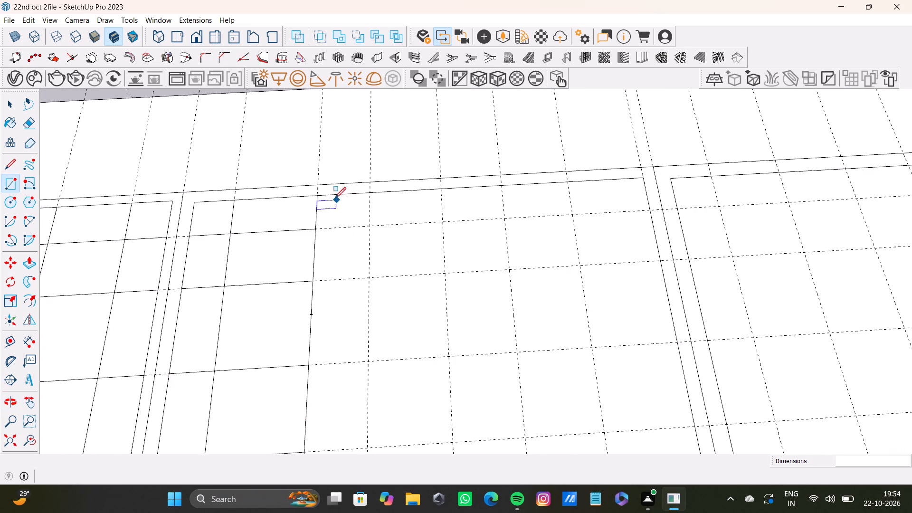
pyautogui.scroll(6, 335, 198)
pyautogui.click(318, 198)
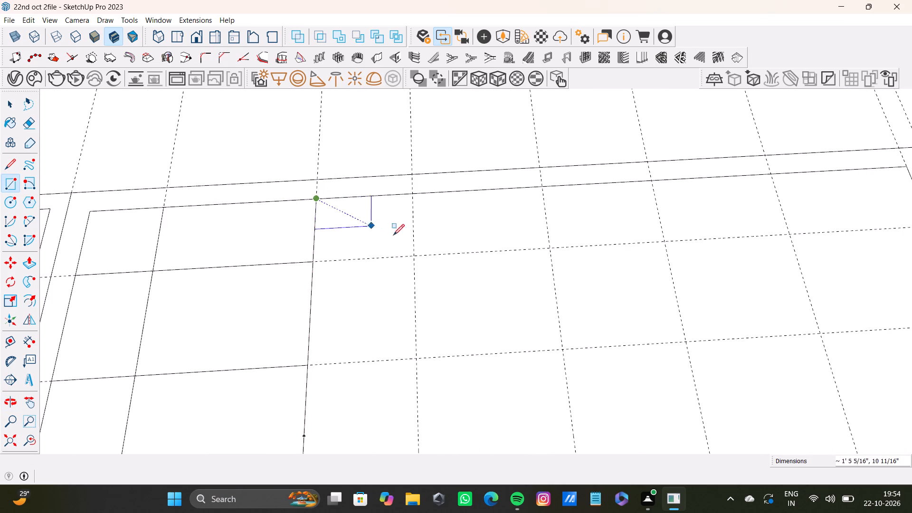
pyautogui.click(416, 260)
pyautogui.click(411, 194)
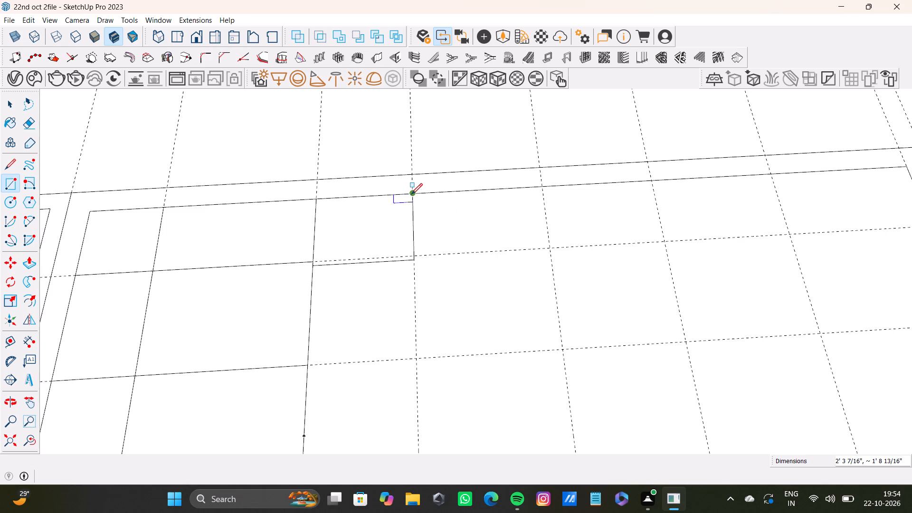
pyautogui.click(548, 250)
pyautogui.click(544, 188)
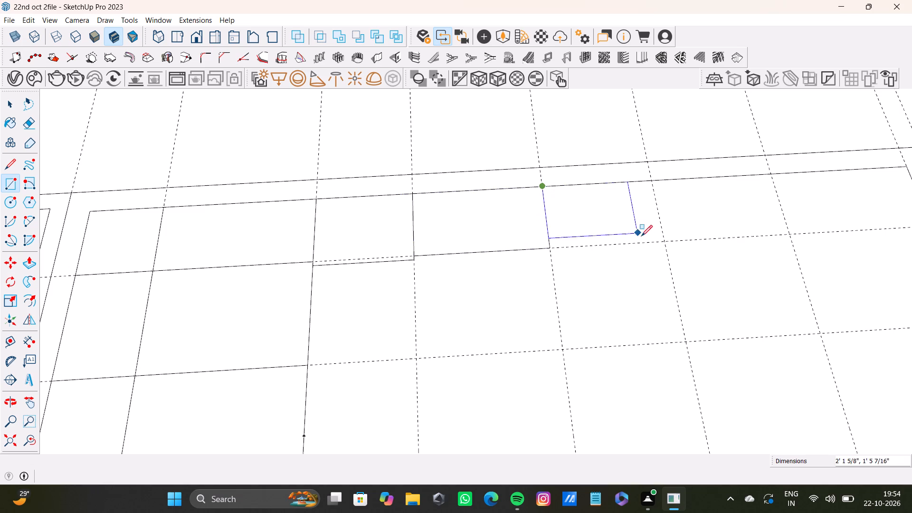
pyautogui.click(664, 242)
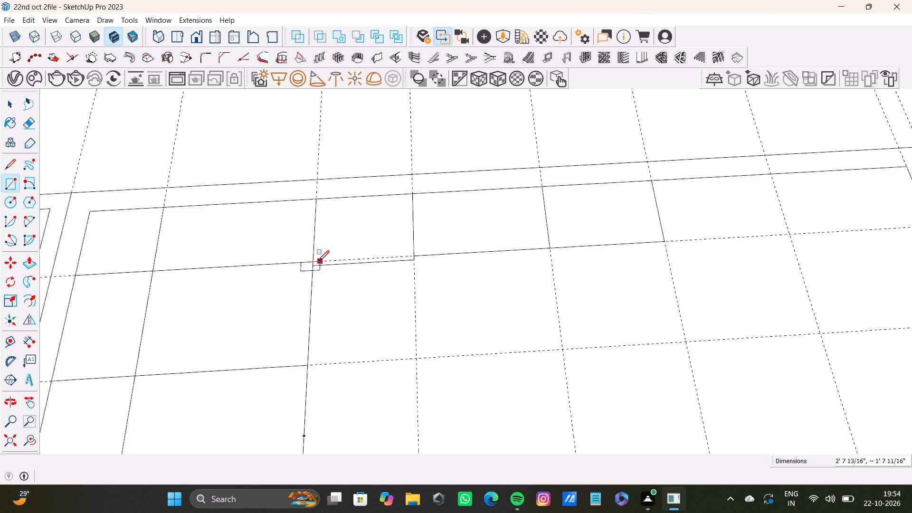
# Continue the second row with three rectangles 2' 4 11/16" tall and 2' 3 7/16", 3' 1 5/16" and 2' 7 13/16" wide.
pyautogui.click(317, 260)
pyautogui.click(415, 359)
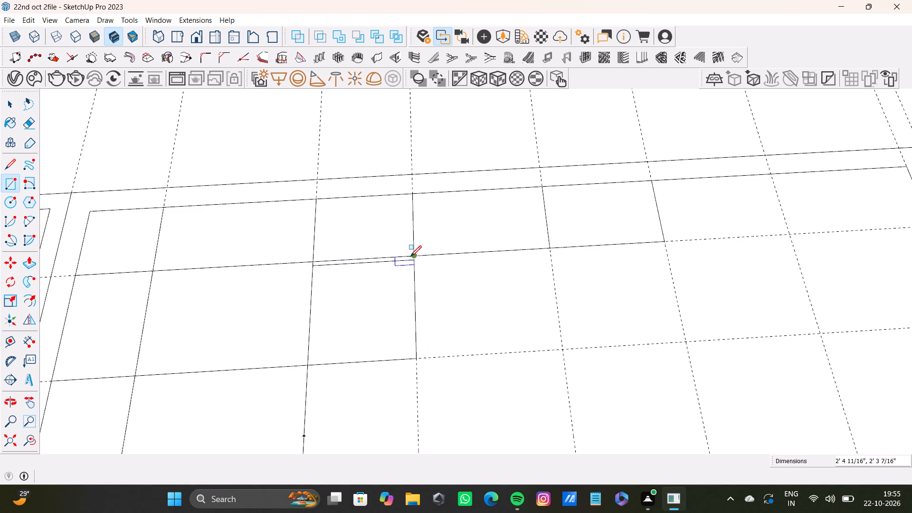
pyautogui.click(410, 256)
pyautogui.click(561, 351)
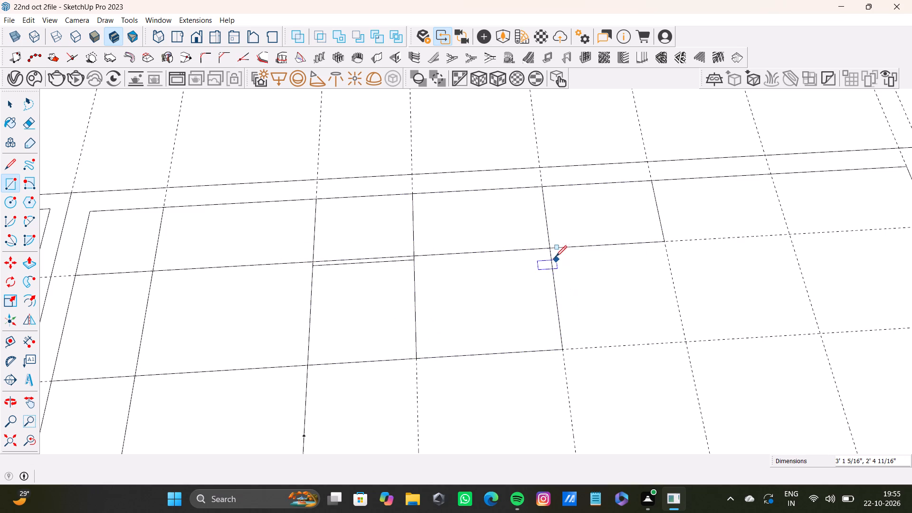
pyautogui.click(553, 246)
pyautogui.click(687, 341)
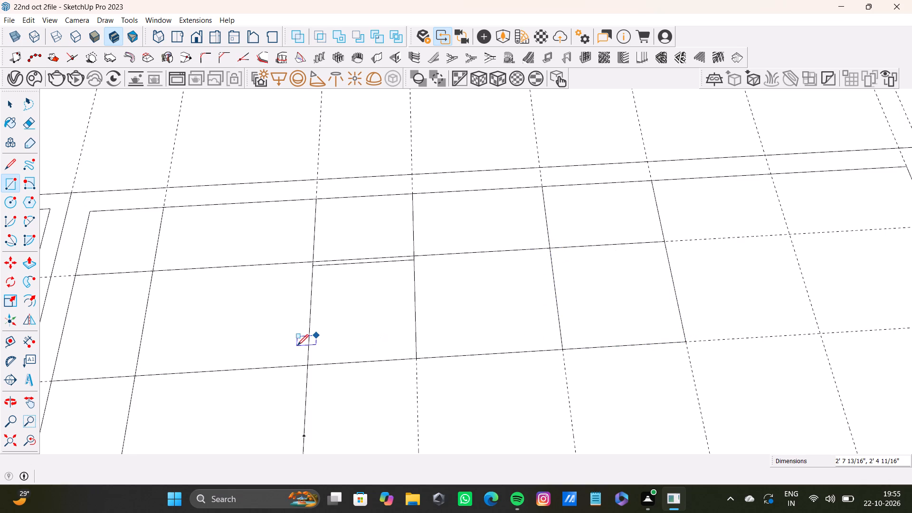
# Continue the third row with three rectangles 3' 6" tall and 2' 3 7/16", 3' 1 5/16" and 2' 7 13/16" wide.
pyautogui.scroll(-6, 311, 364)
pyautogui.keyDown('shift'); pyautogui.moveTo(313, 359); pyautogui.dragTo(305, 246, button='middle'); pyautogui.keyUp('shift')
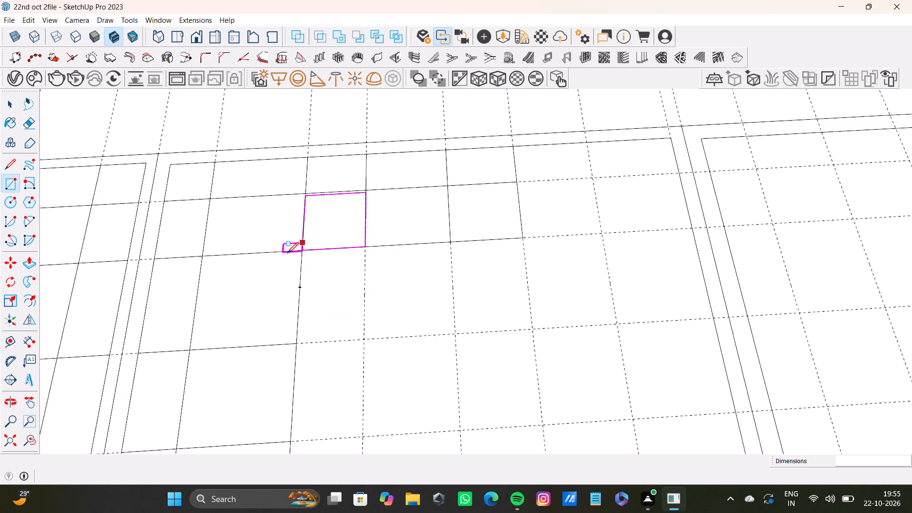
pyautogui.scroll(3, 287, 254)
pyautogui.click(305, 247)
pyautogui.click(391, 374)
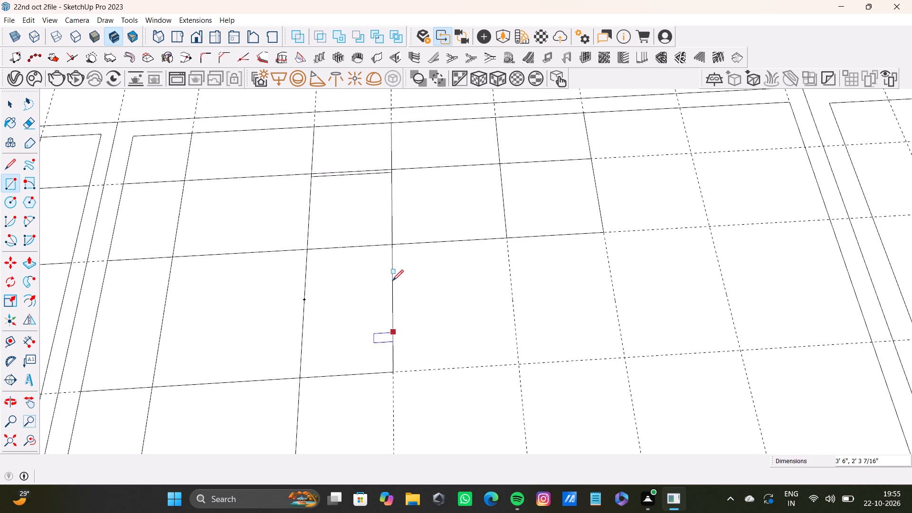
pyautogui.click(397, 240)
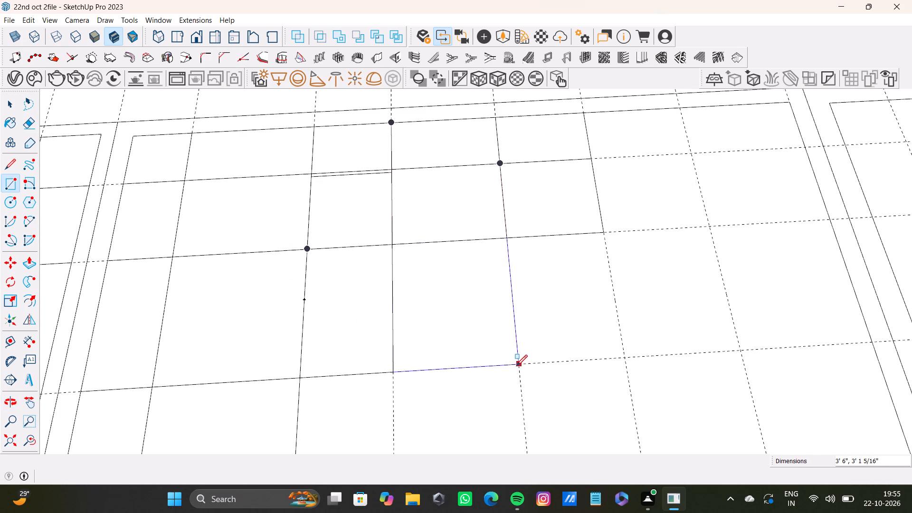
pyautogui.click(516, 366)
pyautogui.click(510, 239)
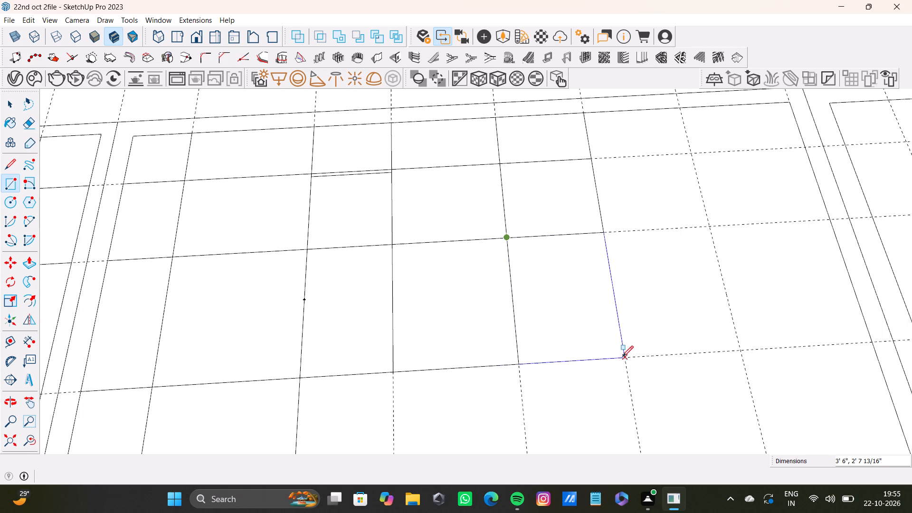
pyautogui.click(622, 358)
# Draw the top three rectangles of the bay's second-to-last column 2' 11 1/16" wide, the third one 3' 6" tall.
pyautogui.moveTo(511, 230); pyautogui.dragTo(324, 288, button='middle')
pyautogui.scroll(2, 384, 232)
pyautogui.moveTo(420, 151); pyautogui.dragTo(438, 161)
pyautogui.click(545, 202)
pyautogui.click(422, 209)
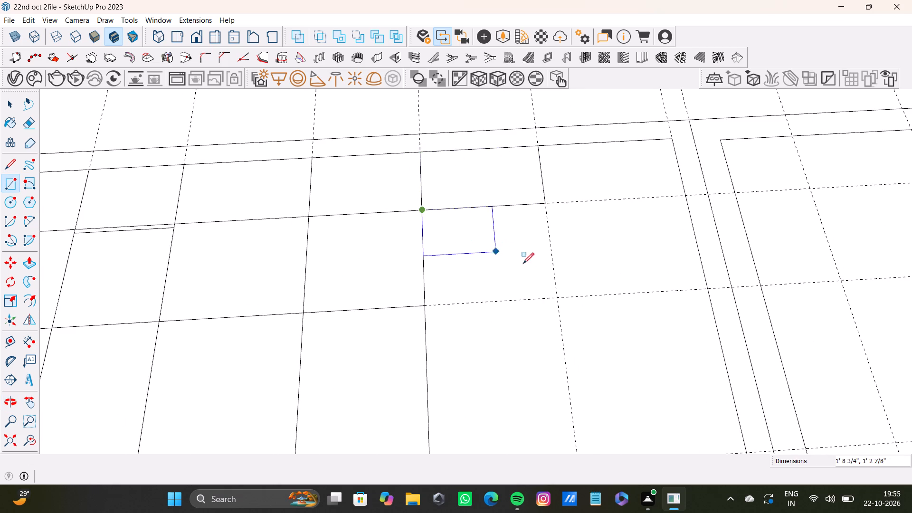
pyautogui.click(557, 299)
pyautogui.click(424, 308)
pyautogui.keyDown('shift'); pyautogui.moveTo(476, 374); pyautogui.dragTo(431, 262, button='middle'); pyautogui.keyUp('shift')
pyautogui.click(532, 348)
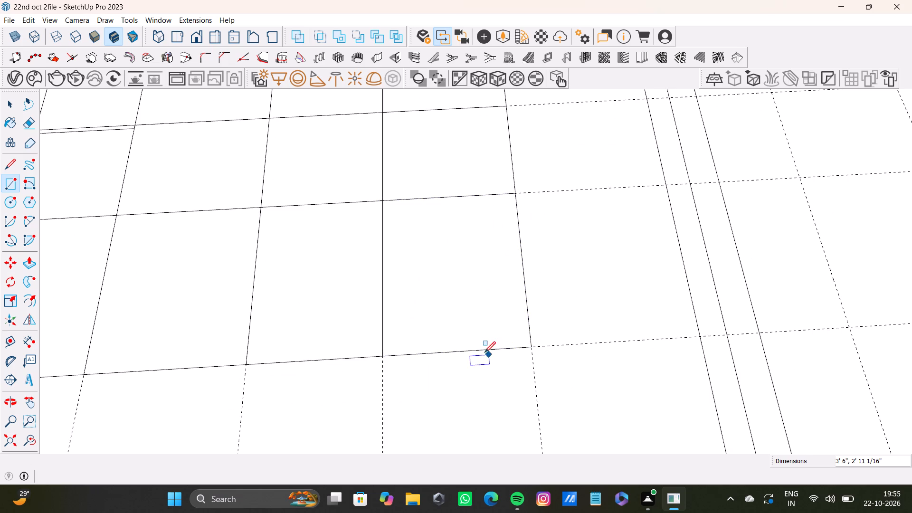
# Draw rectangles in the first three rows of the last column, between the 2' 11 1/16" column and the bay's frame.
pyautogui.scroll(-3, 470, 340)
pyautogui.keyDown('shift'); pyautogui.moveTo(470, 340); pyautogui.dragTo(419, 357, button='middle'); pyautogui.keyUp('shift')
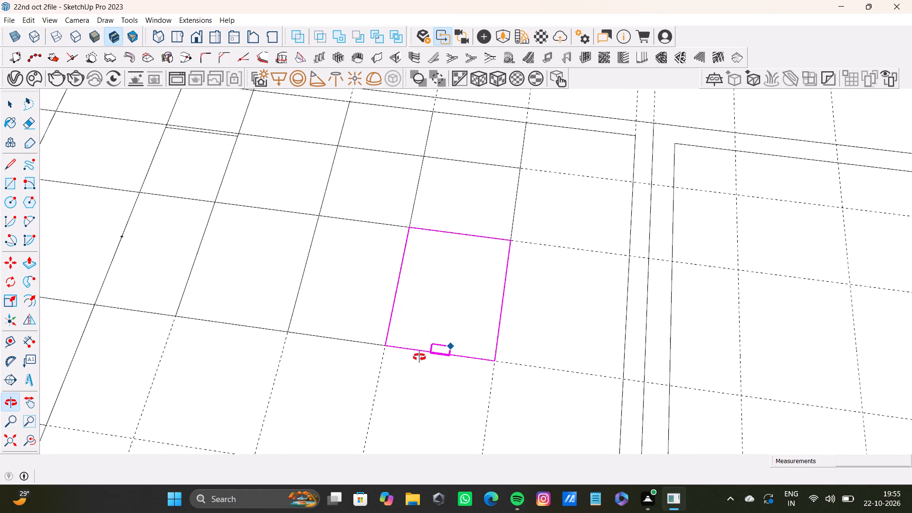
pyautogui.keyDown('shift'); pyautogui.moveTo(419, 357); pyautogui.dragTo(410, 373, button='middle'); pyautogui.keyUp('shift')
pyautogui.scroll(4, 463, 213)
pyautogui.click(542, 111)
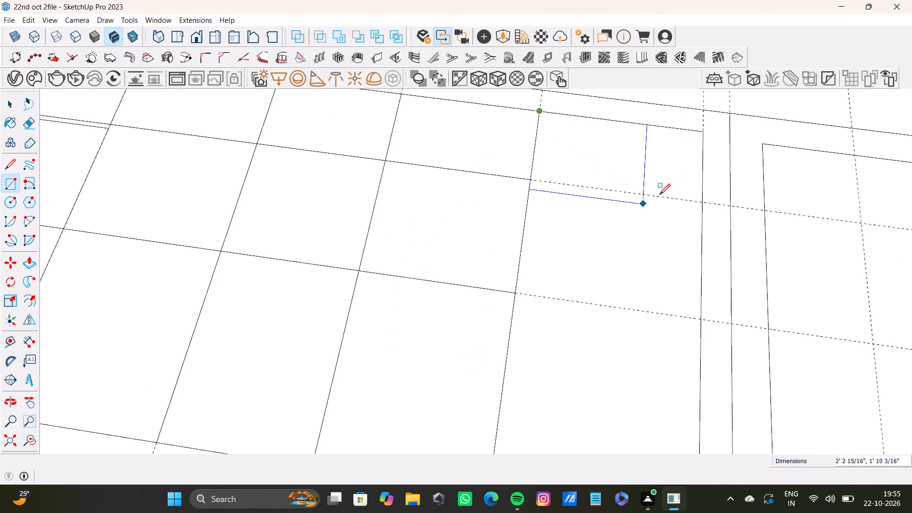
pyautogui.click(699, 200)
pyautogui.click(533, 180)
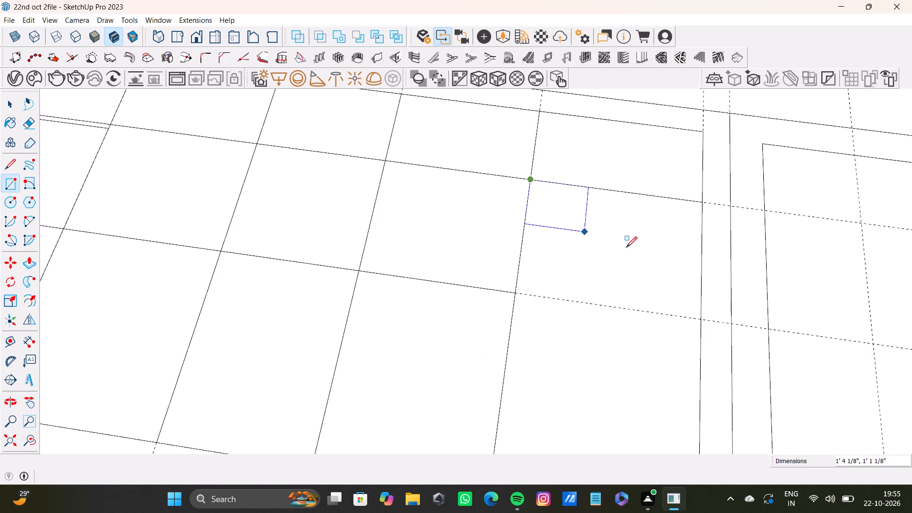
pyautogui.click(693, 322)
pyautogui.scroll(-3, 551, 364)
pyautogui.moveTo(545, 353); pyautogui.dragTo(477, 214, button='middle')
pyautogui.scroll(1, 465, 199)
pyautogui.click(463, 173)
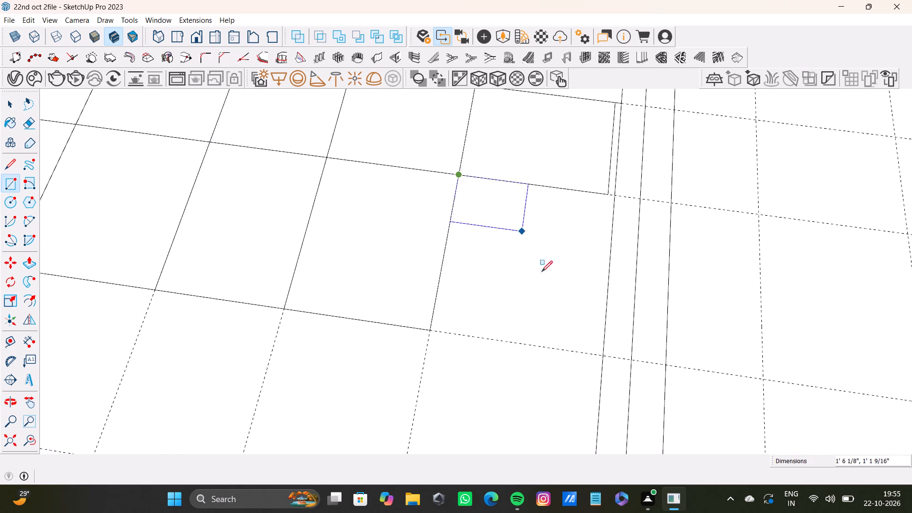
pyautogui.click(604, 356)
# Complete the fourth row with five rectangles about 3' 2 5/8" tall, the last about 3' 4 5/16" wide against the bay's frame.
pyautogui.keyDown('shift'); pyautogui.scroll(-14, 518, 356); pyautogui.keyUp('shift')
pyautogui.keyDown('shift'); pyautogui.moveTo(448, 347); pyautogui.dragTo(460, 309, button='middle'); pyautogui.keyUp('shift')
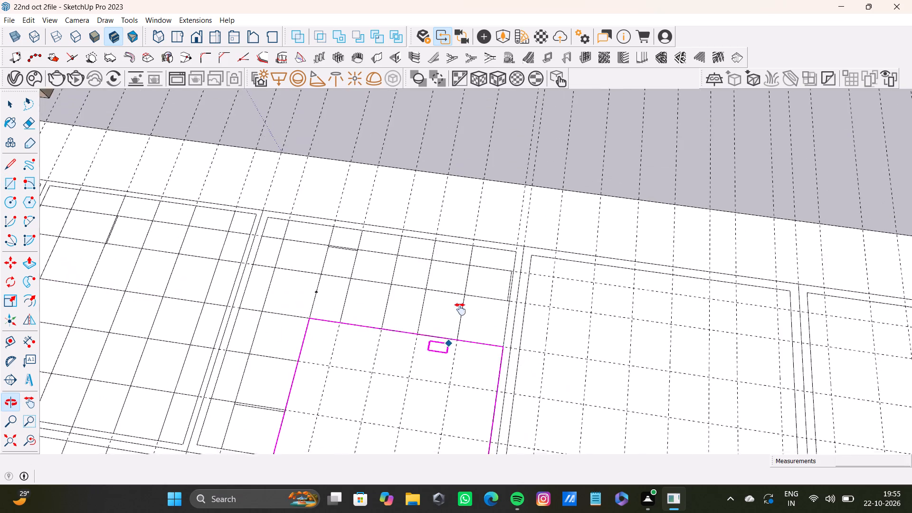
pyautogui.keyDown('shift'); pyautogui.moveTo(460, 309); pyautogui.dragTo(474, 233, button='middle'); pyautogui.keyUp('shift')
pyautogui.keyDown('shift'); pyautogui.scroll(7, 359, 252); pyautogui.keyUp('shift')
pyautogui.click(310, 173)
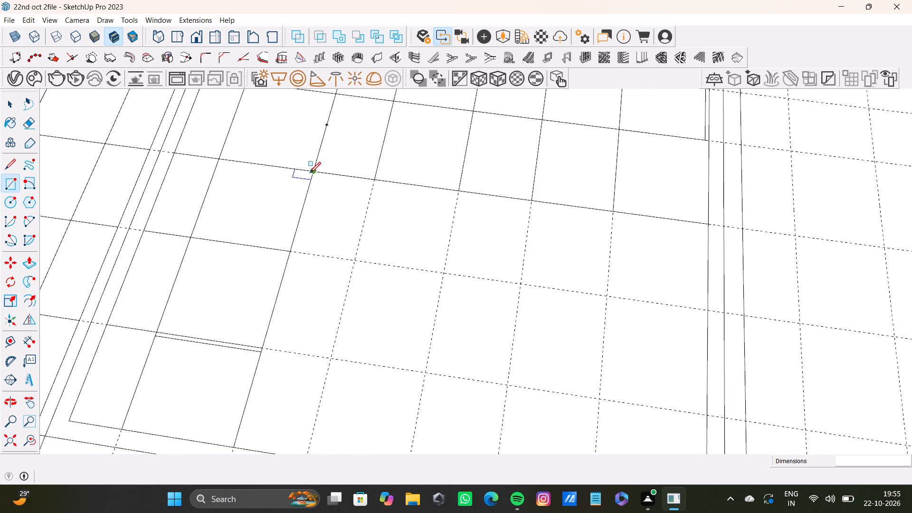
pyautogui.click(354, 259)
pyautogui.click(377, 180)
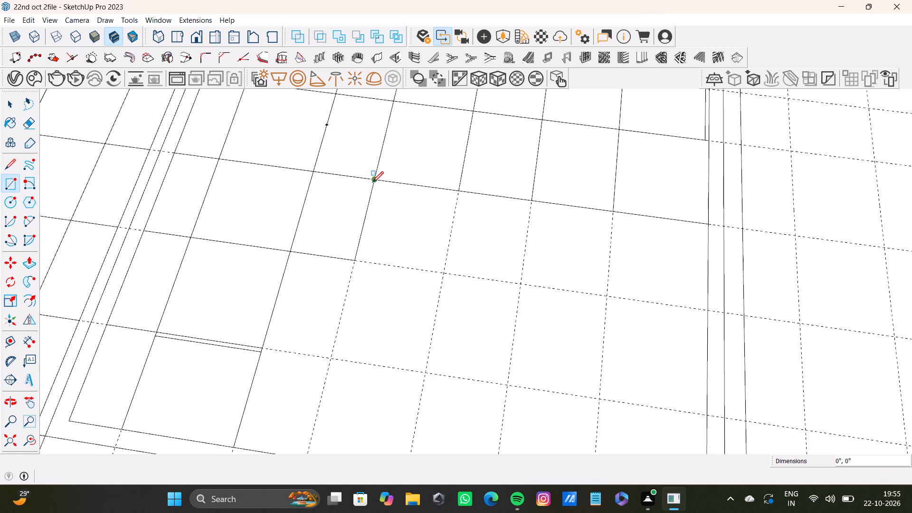
pyautogui.click(444, 268)
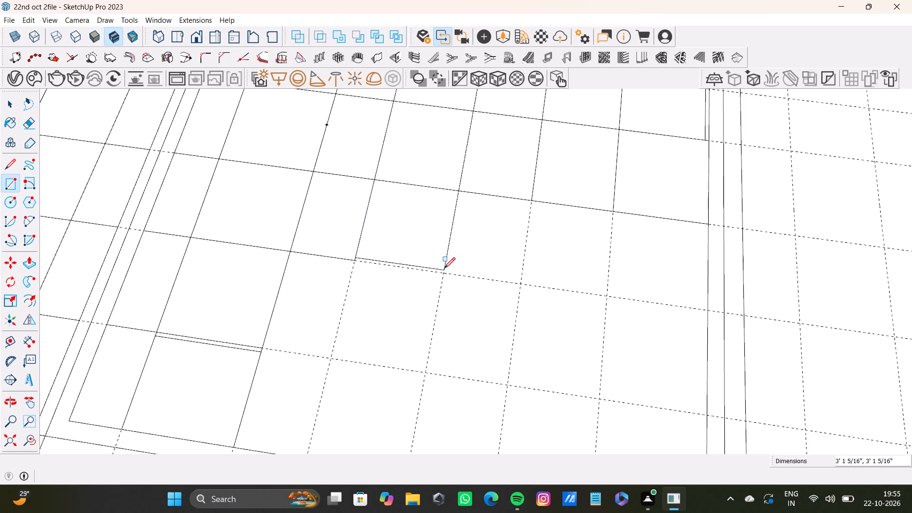
pyautogui.click(461, 187)
pyautogui.click(522, 283)
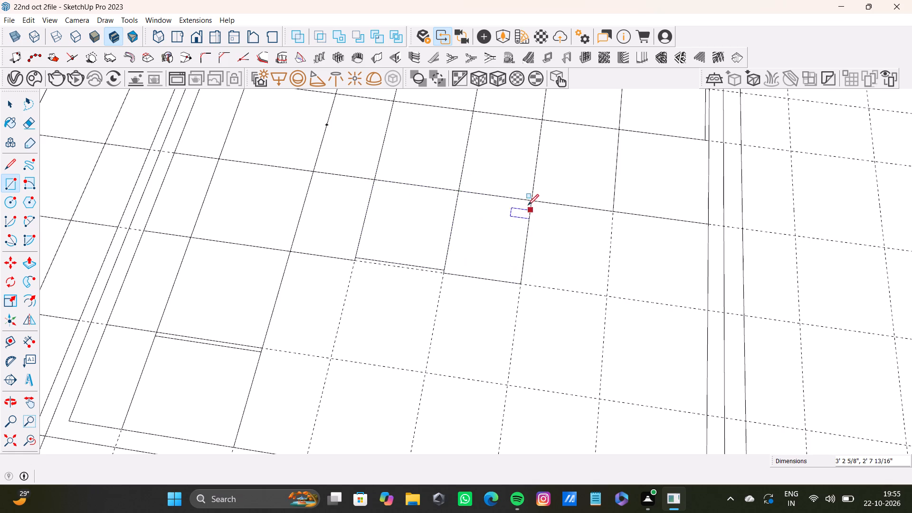
pyautogui.click(532, 202)
pyautogui.click(606, 294)
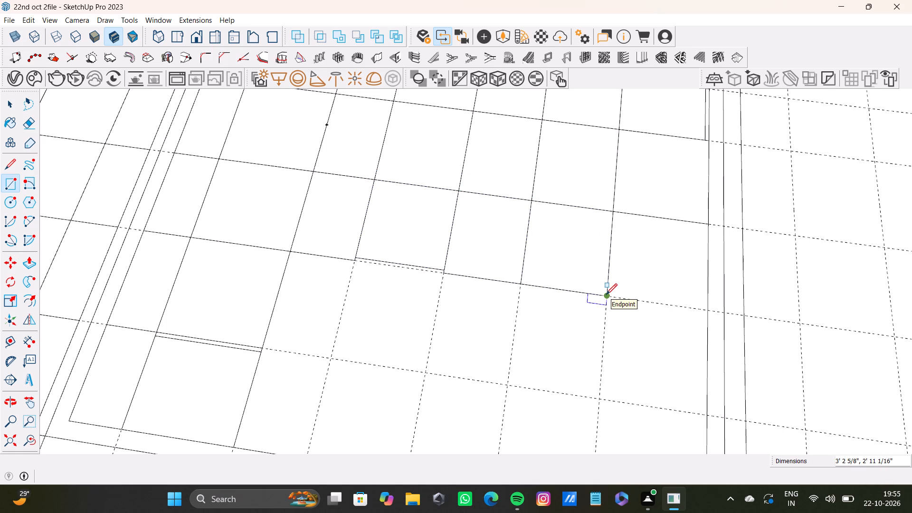
pyautogui.click(611, 211)
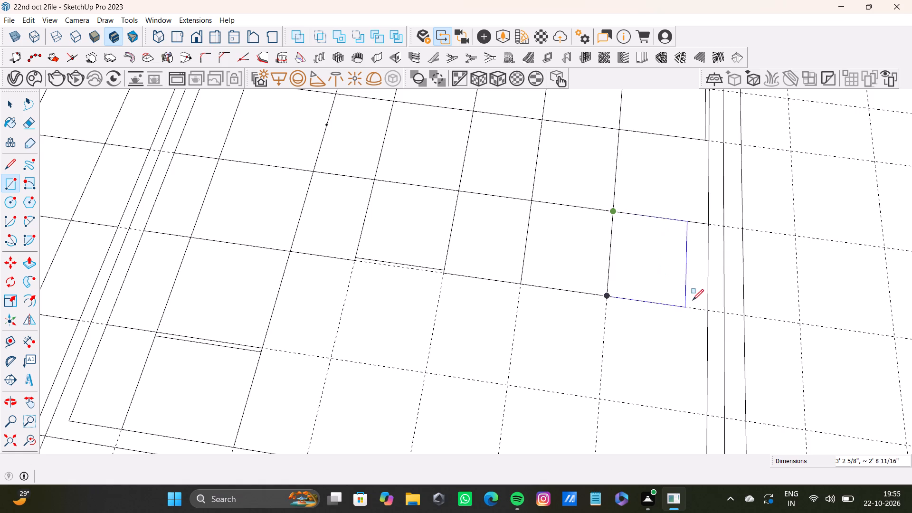
pyautogui.click(705, 309)
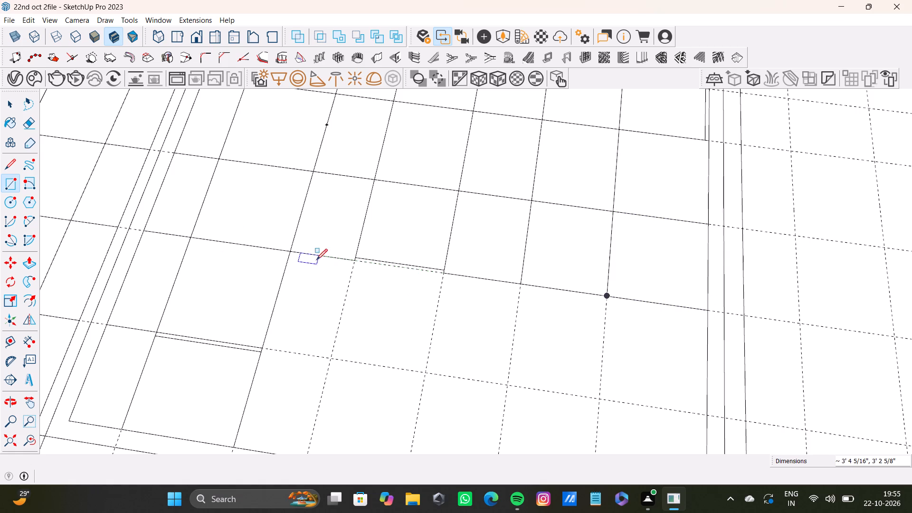
# Complete the fifth row with five rectangles 3' 5 1/2" tall, the first four 2' 3 7/16", 3' 1 5/16", 2' 7 13/16" and 2' 11 1/16" wide.
pyautogui.moveTo(290, 253); pyautogui.dragTo(291, 259)
pyautogui.click(332, 357)
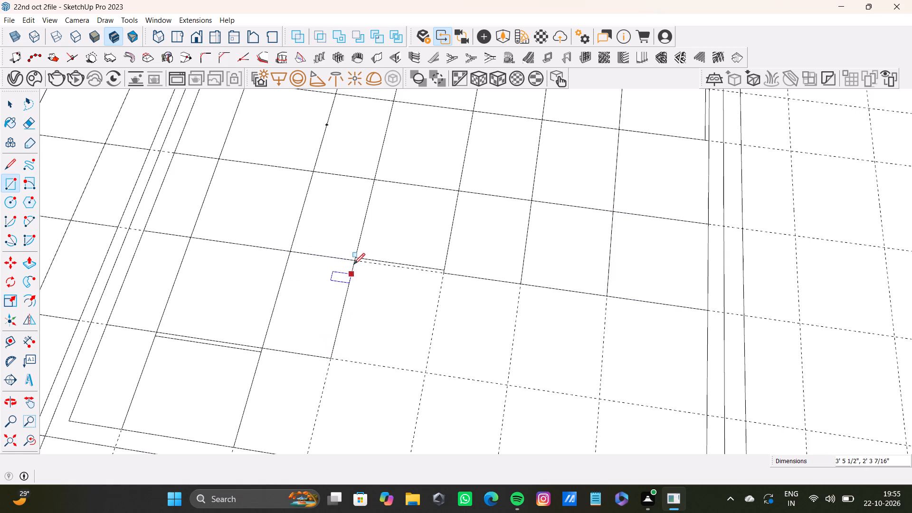
pyautogui.click(357, 260)
pyautogui.click(423, 371)
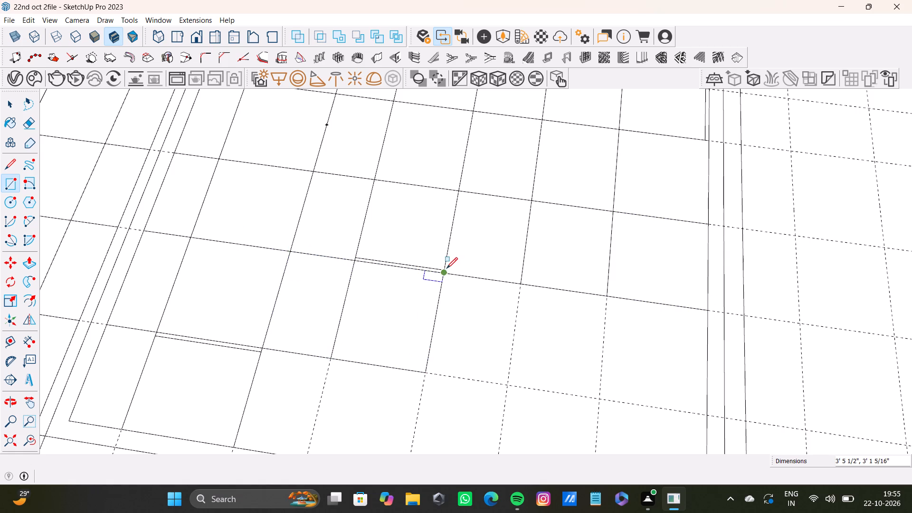
pyautogui.click(448, 272)
pyautogui.click(508, 384)
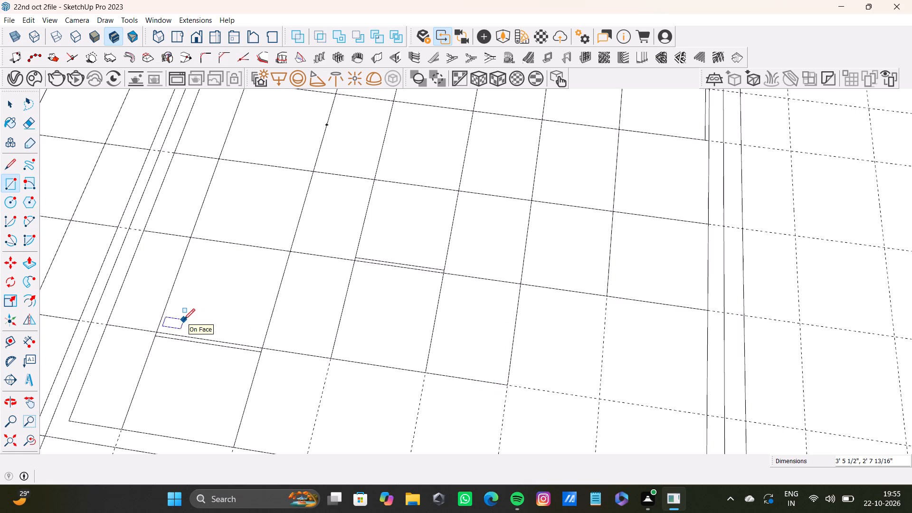
pyautogui.scroll(-3, 437, 315)
pyautogui.keyDown('shift'); pyautogui.moveTo(440, 313); pyautogui.dragTo(219, 287, button='middle'); pyautogui.keyUp('shift')
pyautogui.scroll(2, 285, 266)
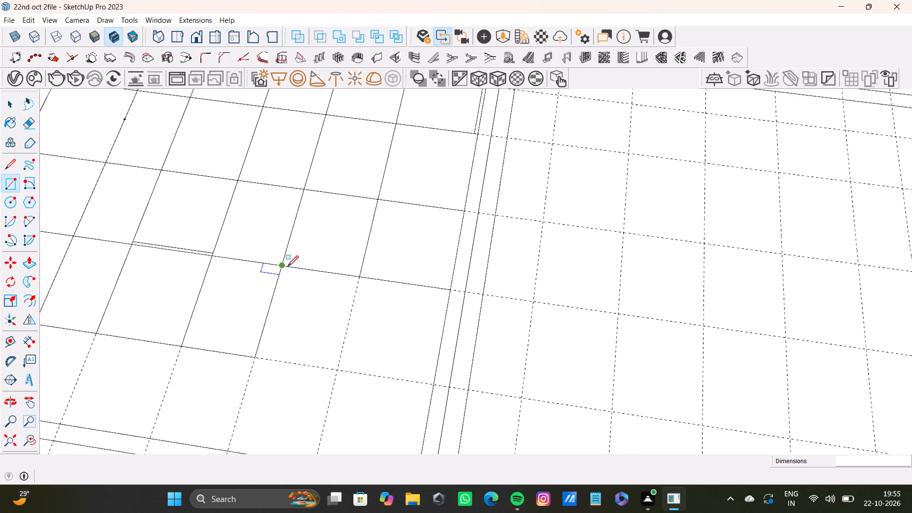
pyautogui.click(283, 266)
pyautogui.click(338, 368)
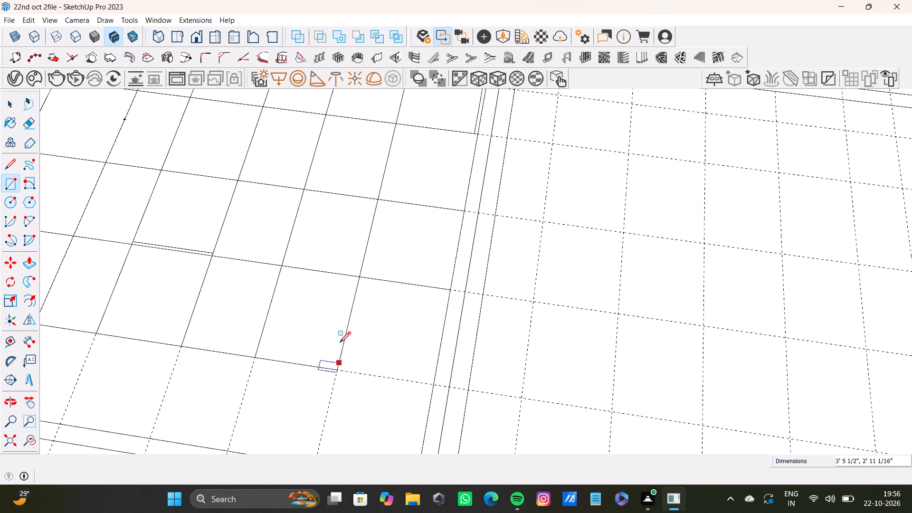
pyautogui.click(356, 280)
pyautogui.click(432, 387)
# Continue the bottom row with four rectangles about 3' 1 5/8" tall, the first two 2' 3 7/16" and 3' 1 5/16" wide.
pyautogui.scroll(-4, 420, 383)
pyautogui.keyDown('shift'); pyautogui.moveTo(360, 385); pyautogui.dragTo(391, 231, button='middle'); pyautogui.keyUp('shift')
pyautogui.scroll(3, 204, 259)
pyautogui.click(175, 177)
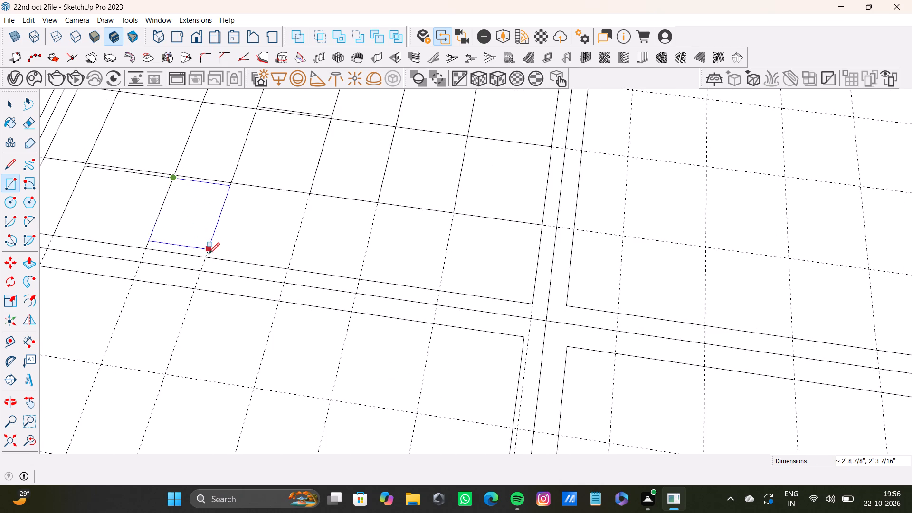
pyautogui.click(210, 256)
pyautogui.moveTo(228, 183); pyautogui.dragTo(231, 188)
pyautogui.click(291, 267)
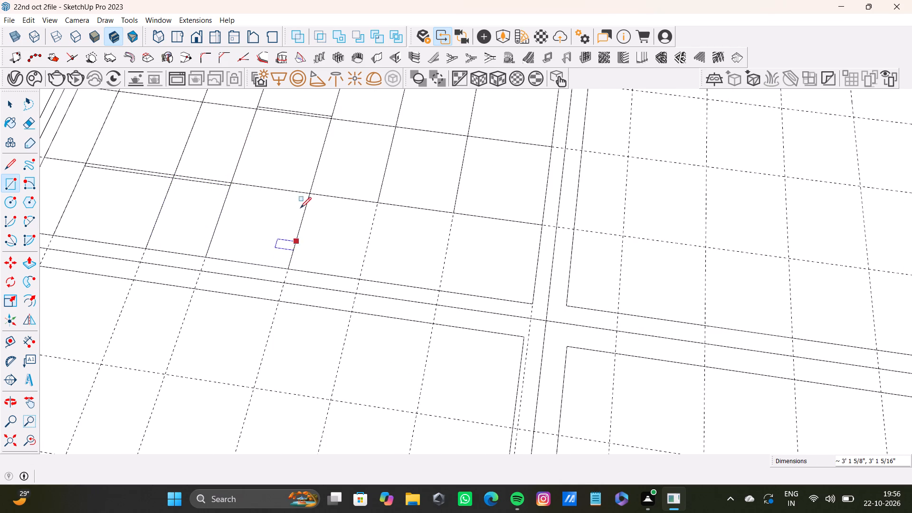
pyautogui.click(306, 195)
pyautogui.click(363, 275)
pyautogui.moveTo(375, 203); pyautogui.dragTo(380, 208)
pyautogui.click(438, 286)
# Fill the bay's last bottom corner with a rectangle about 3' 4 5/16" wide and 3' 1 5/8" tall.
pyautogui.scroll(-4, 432, 289)
pyautogui.keyDown('shift'); pyautogui.moveTo(427, 286); pyautogui.dragTo(254, 276, button='middle'); pyautogui.keyUp('shift')
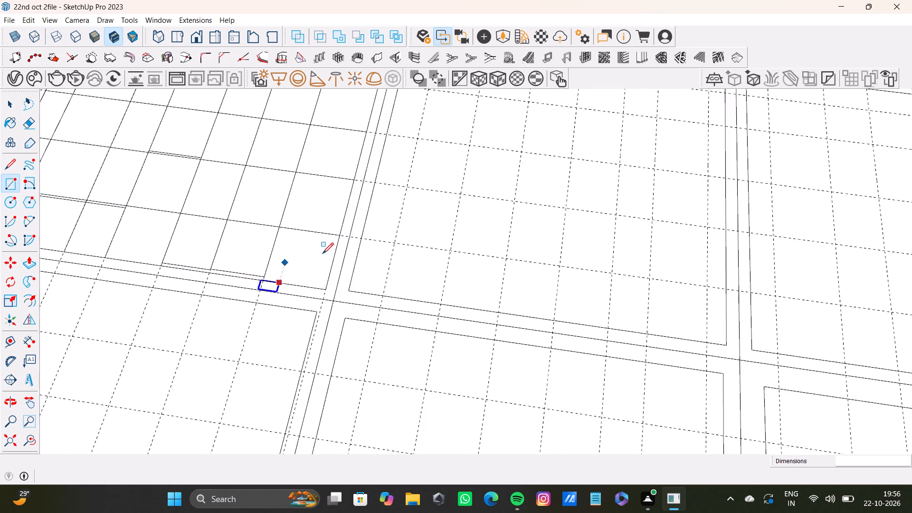
pyautogui.scroll(2, 323, 245)
pyautogui.click(272, 225)
pyautogui.click(326, 302)
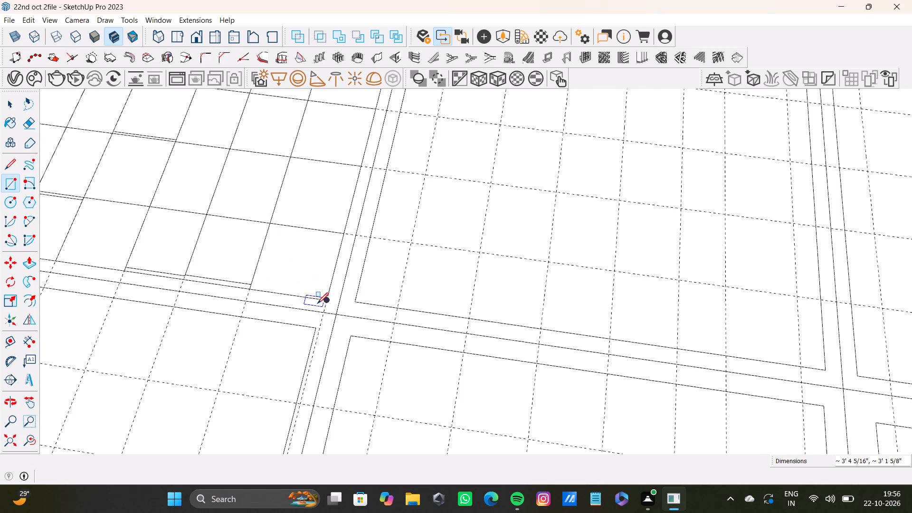
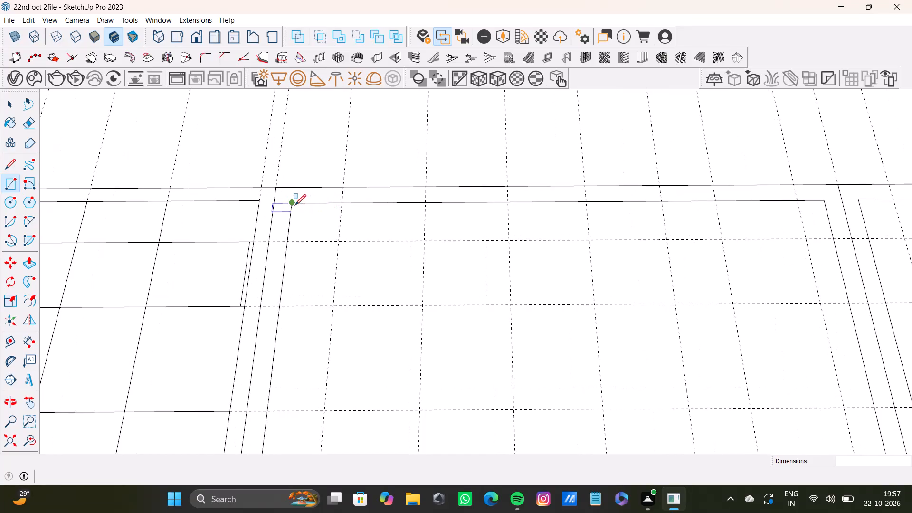
# Trace seven rectangles about 1' 6 5/16" tall along the next bay's top row, the second 3' 1/2" and the last 2' 11 7/8" wide.
pyautogui.click(295, 205)
pyautogui.click(340, 241)
pyautogui.click(340, 202)
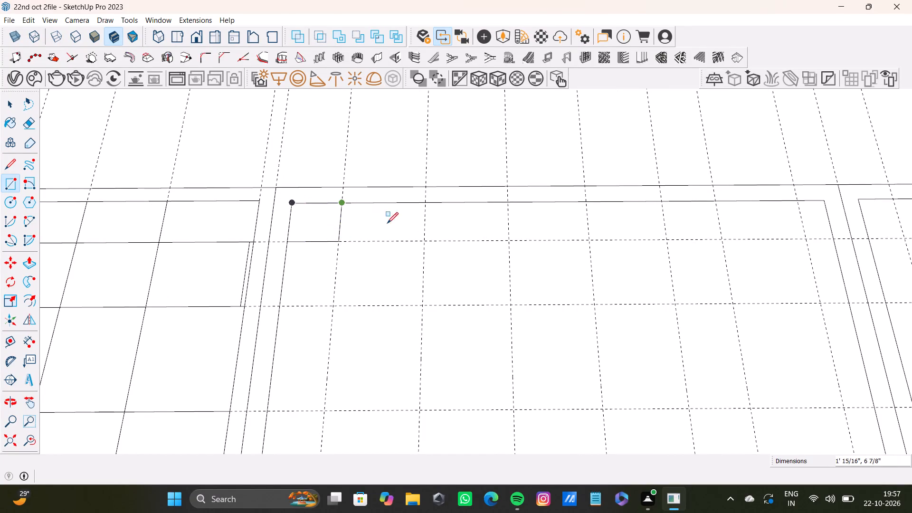
pyautogui.click(424, 240)
pyautogui.click(427, 205)
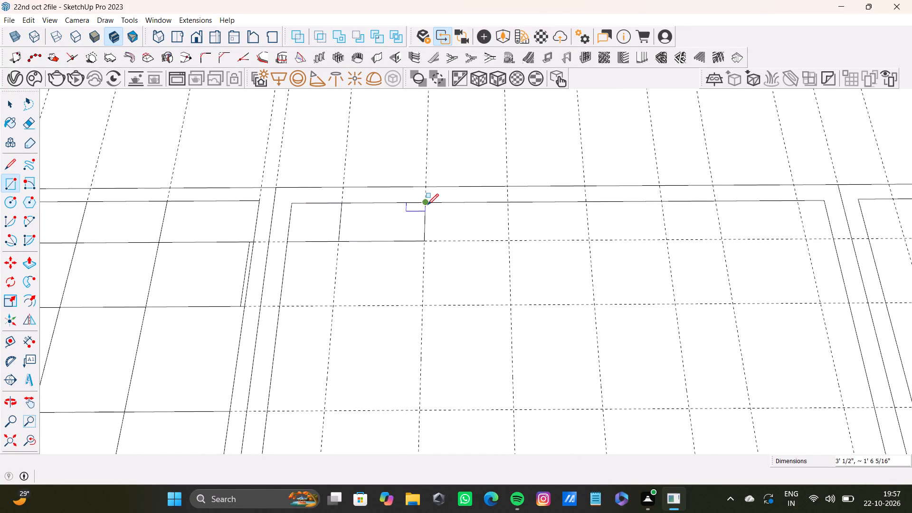
pyautogui.click(509, 239)
pyautogui.click(509, 203)
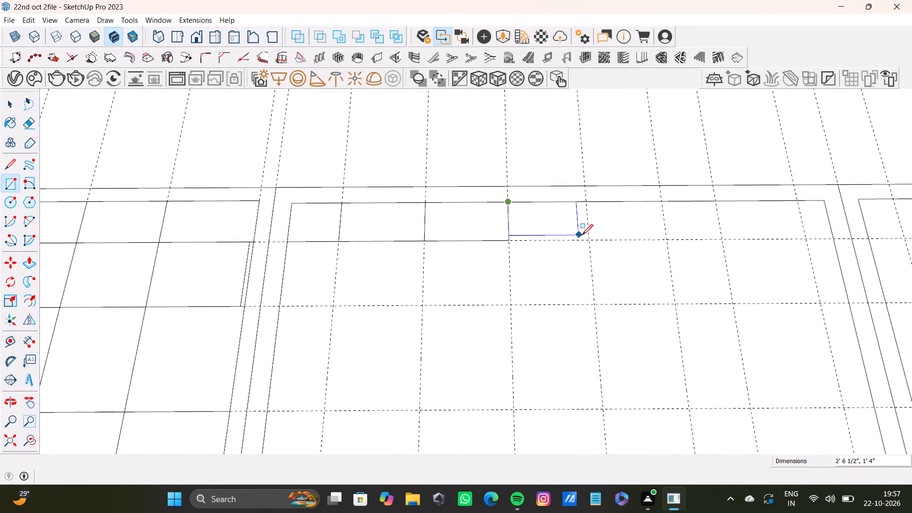
pyautogui.click(589, 241)
pyautogui.click(586, 203)
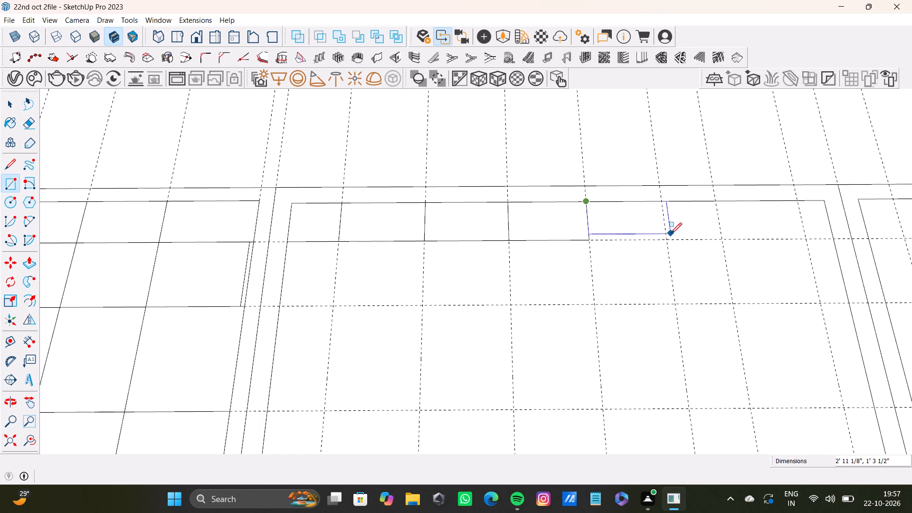
pyautogui.click(668, 240)
pyautogui.click(665, 199)
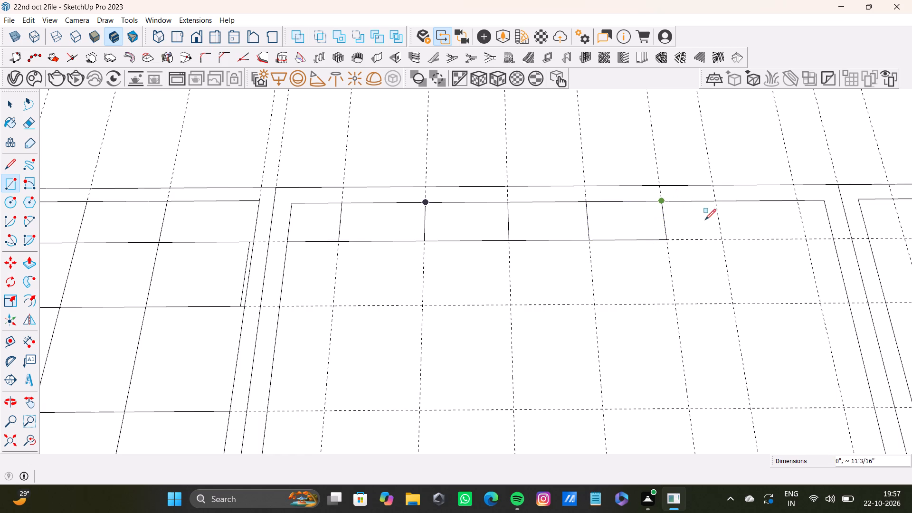
pyautogui.click(721, 240)
pyautogui.click(715, 202)
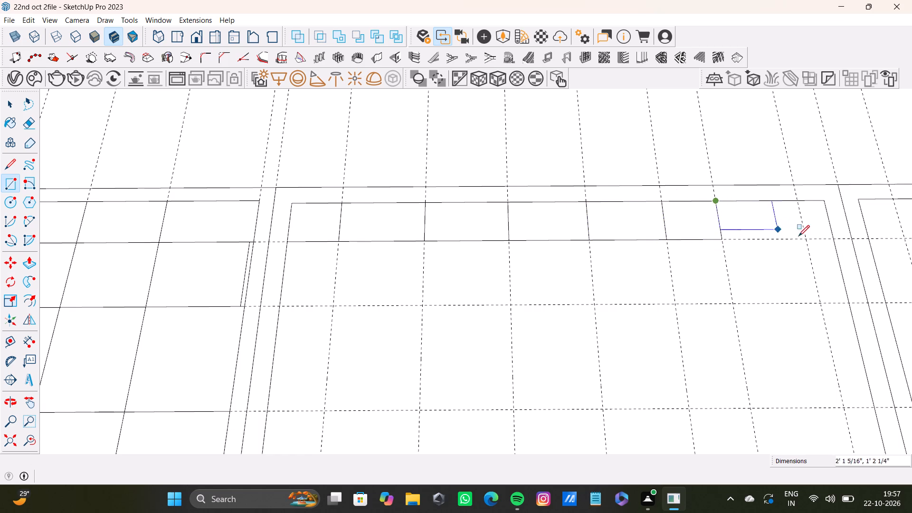
pyautogui.click(806, 238)
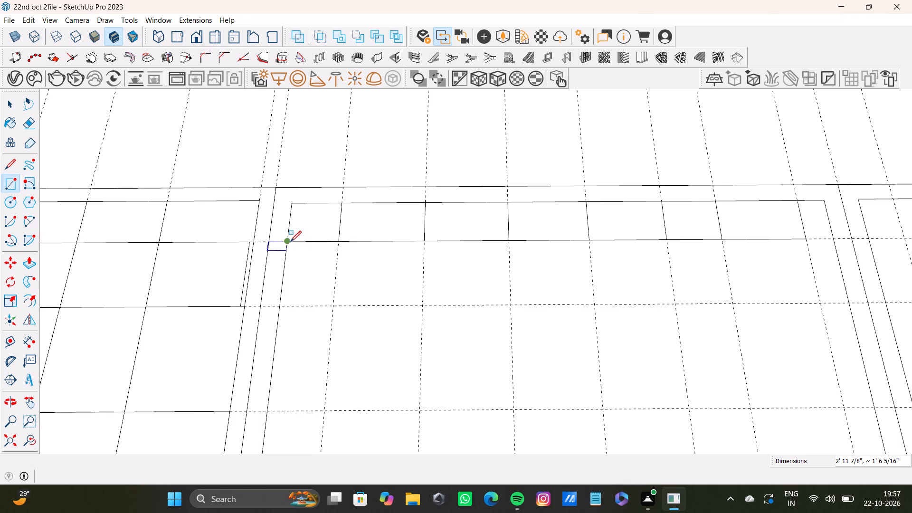
# Start the second row with five rectangles 2' 4 11/16" tall, the first about 1' 9 7/8", second 3' 1/2" and fifth 2' 9 1/16" wide.
pyautogui.click(288, 242)
pyautogui.click(334, 305)
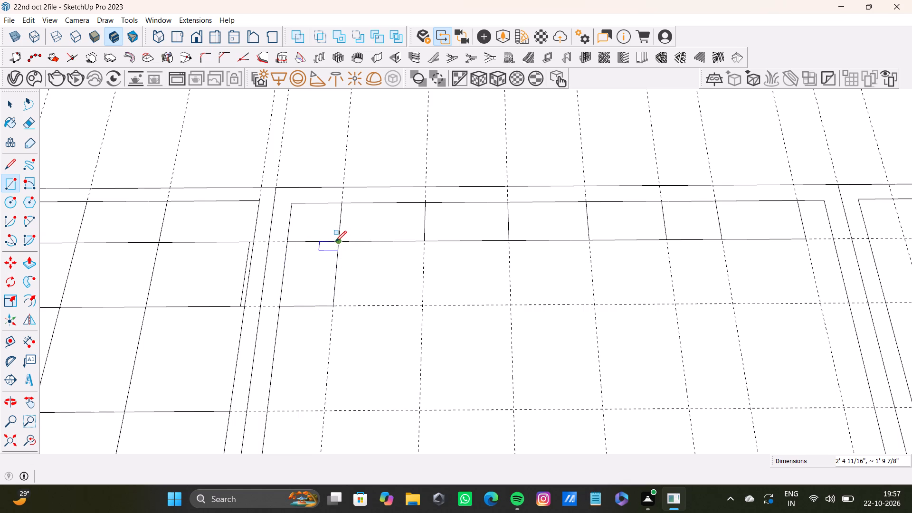
pyautogui.click(335, 242)
pyautogui.click(422, 308)
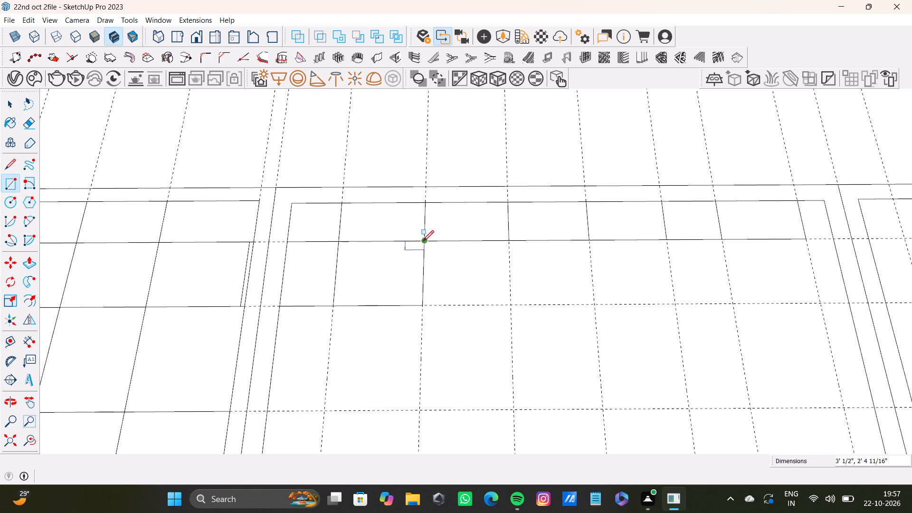
pyautogui.click(423, 241)
pyautogui.click(509, 304)
pyautogui.click(506, 241)
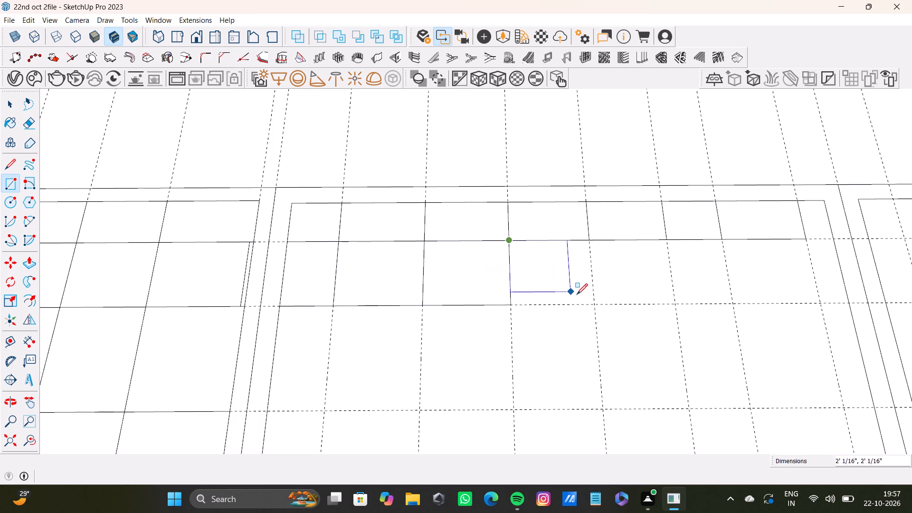
pyautogui.click(592, 305)
pyautogui.click(586, 242)
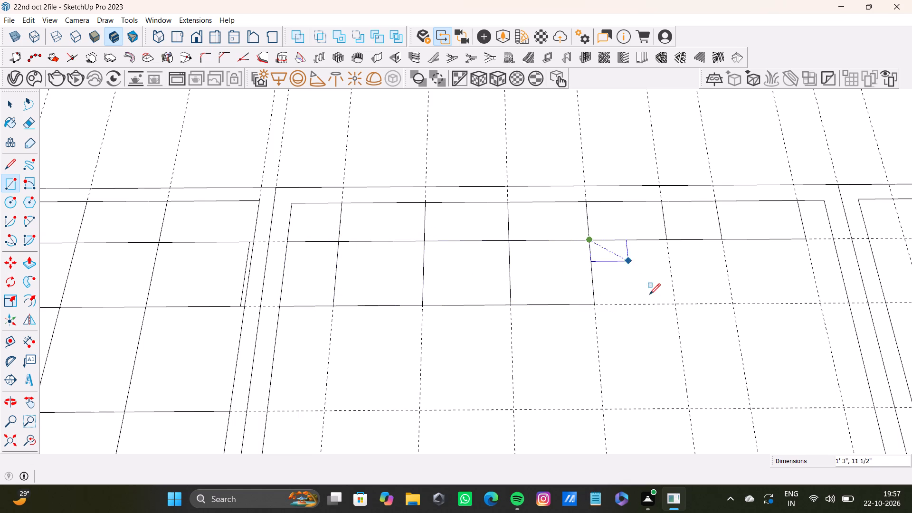
pyautogui.click(674, 304)
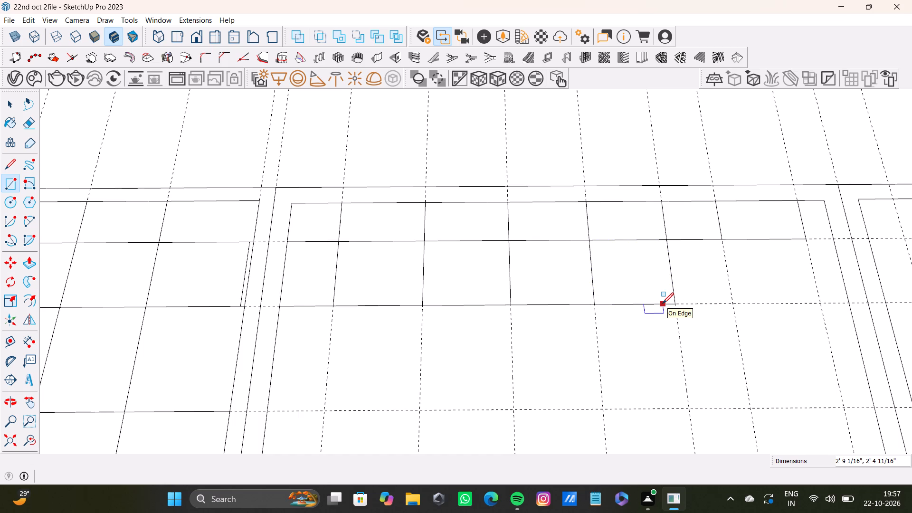
# Complete the second row with three more guide-aligned rectangles, the last a narrow one ending against the bay's frame.
pyautogui.keyDown('shift'); pyautogui.scroll(-5, 598, 312); pyautogui.keyUp('shift')
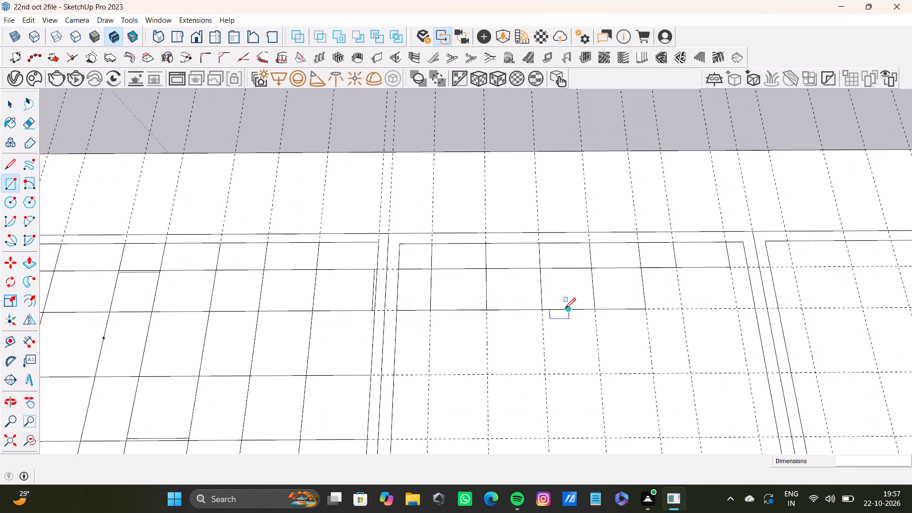
pyautogui.scroll(-3, 565, 310)
pyautogui.keyDown('shift'); pyautogui.moveTo(566, 310); pyautogui.dragTo(255, 316, button='middle'); pyautogui.keyUp('shift')
pyautogui.scroll(8, 473, 289)
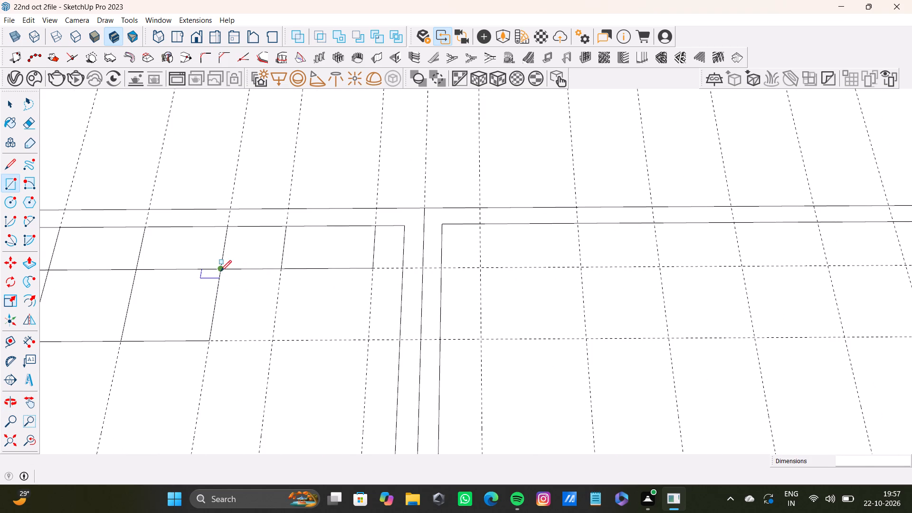
pyautogui.click(220, 271)
pyautogui.click(273, 342)
pyautogui.click(282, 269)
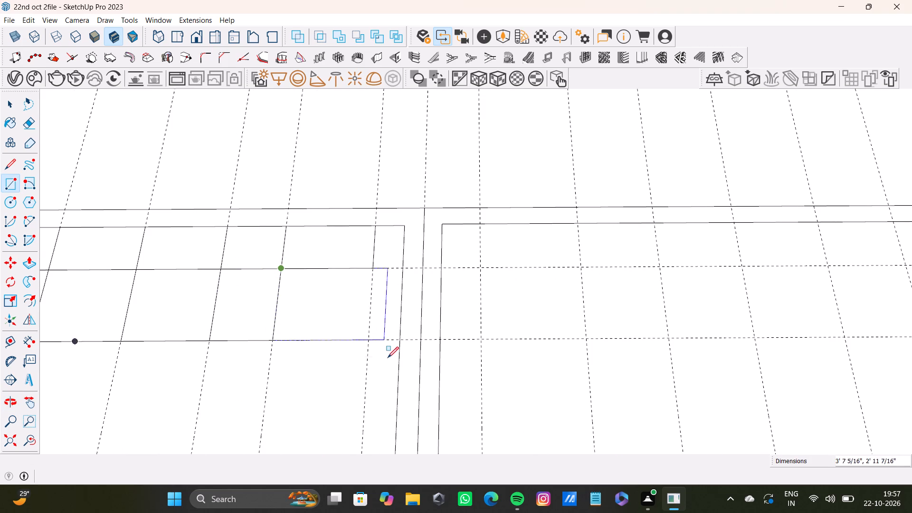
pyautogui.click(365, 341)
pyautogui.click(372, 270)
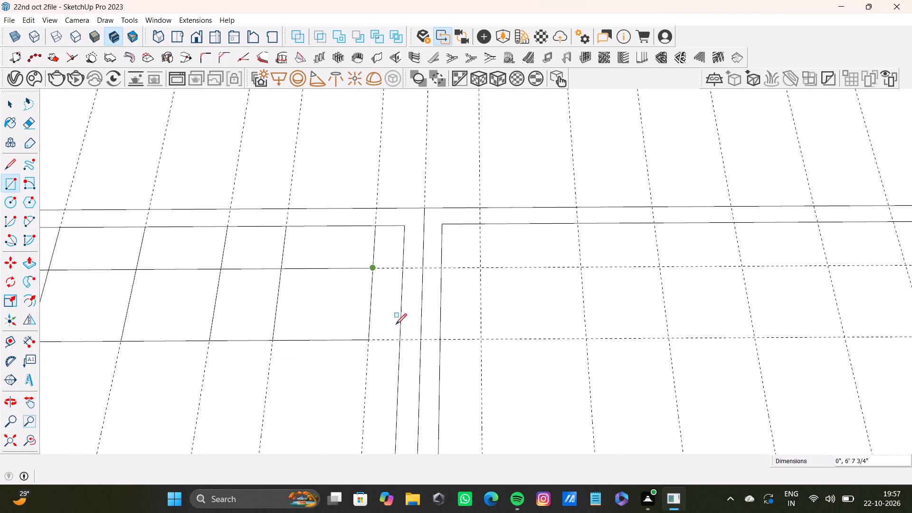
pyautogui.click(399, 342)
# Start the third row with four rectangles 3' 6" tall, the third 3' 1/16" and the fourth 2' 10 1/4" wide.
pyautogui.scroll(-8, 391, 342)
pyautogui.keyDown('shift'); pyautogui.moveTo(391, 342); pyautogui.dragTo(525, 278, button='middle'); pyautogui.keyUp('shift')
pyautogui.scroll(2, 233, 275)
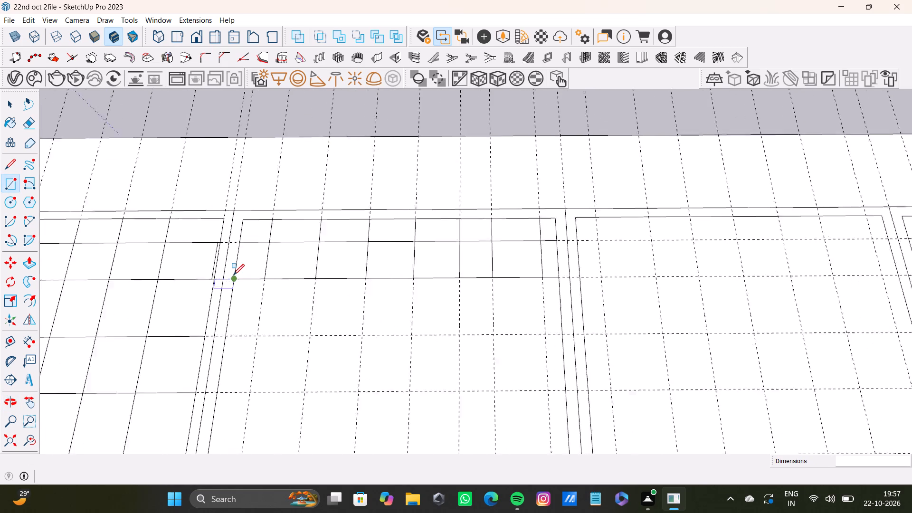
pyautogui.scroll(4, 233, 275)
pyautogui.click(235, 275)
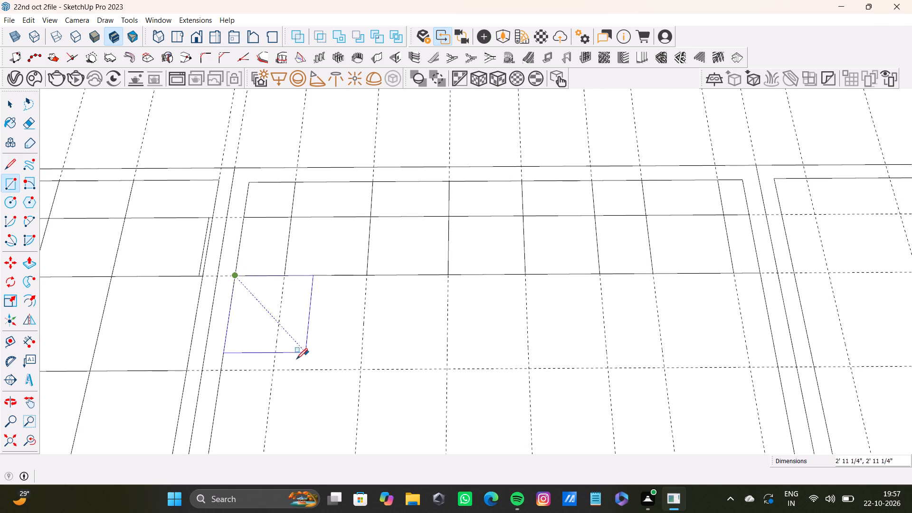
pyautogui.click(273, 371)
pyautogui.click(287, 275)
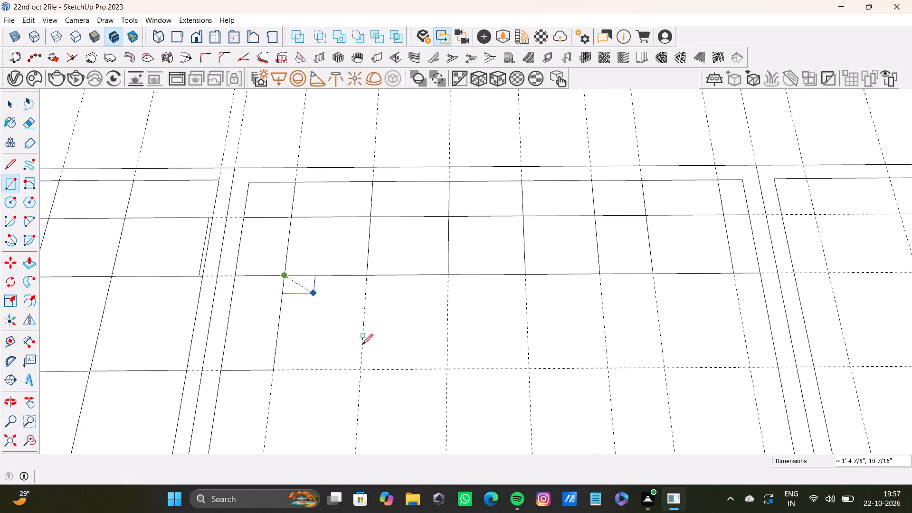
pyautogui.click(362, 366)
pyautogui.click(365, 276)
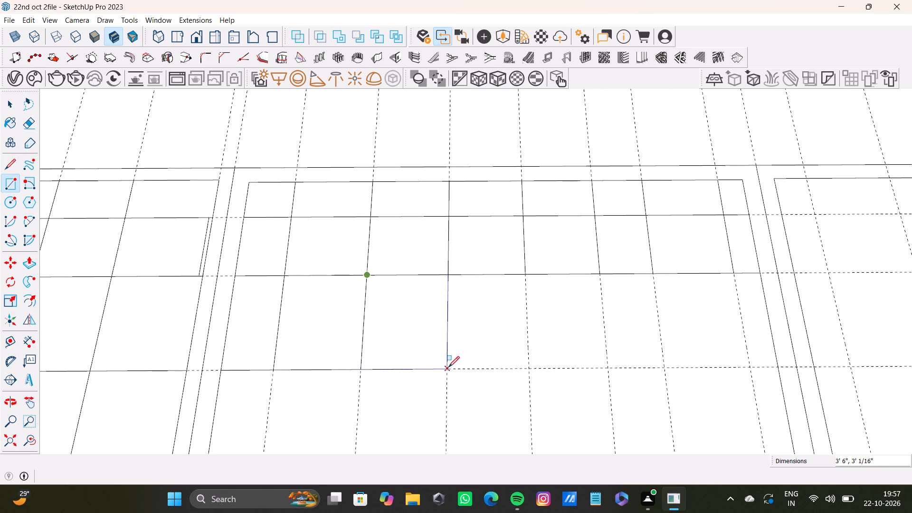
pyautogui.click(448, 371)
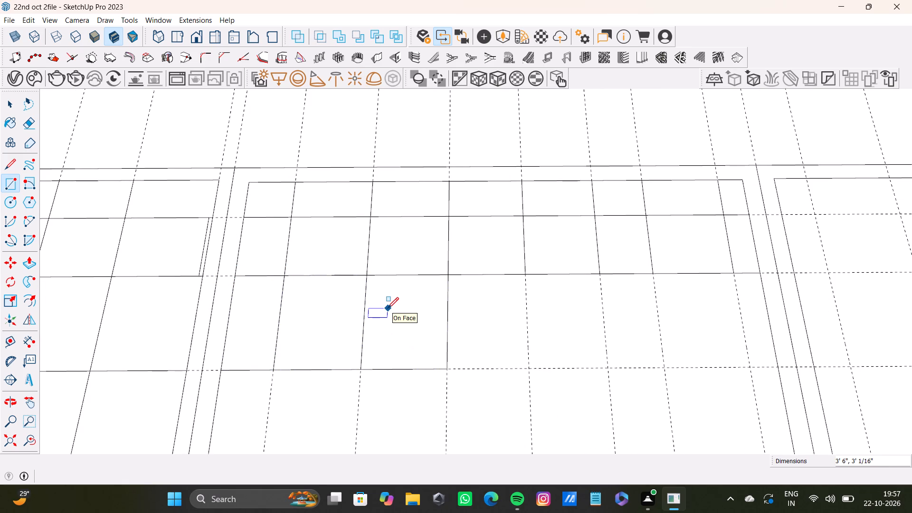
pyautogui.click(449, 275)
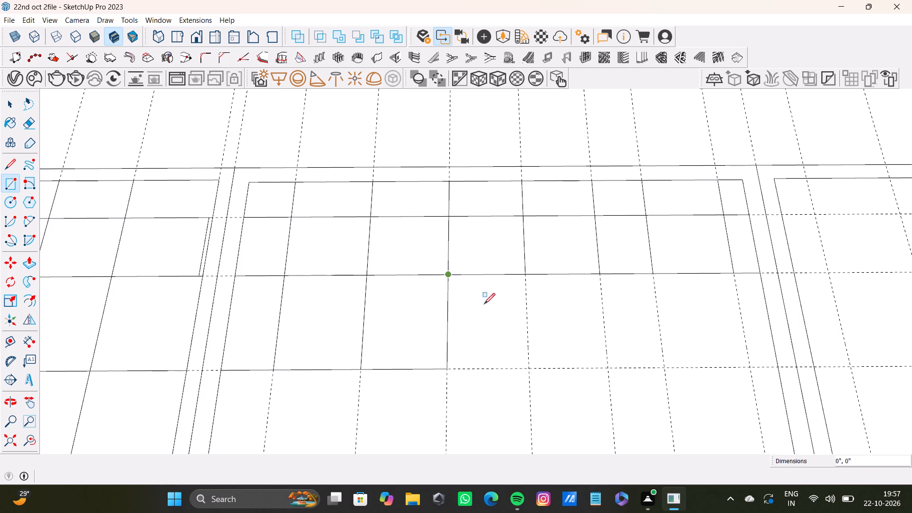
pyautogui.click(529, 367)
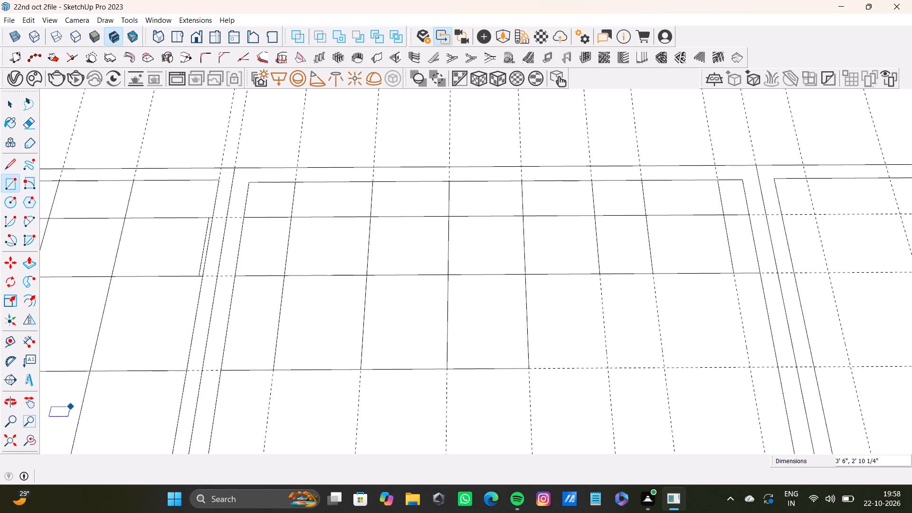
# Continue the third row with three rectangles, the second 1' 11 5/8" wide and the last about 3' 7 9/16" tall by 2' 11 7/8" wide.
pyautogui.click(521, 277)
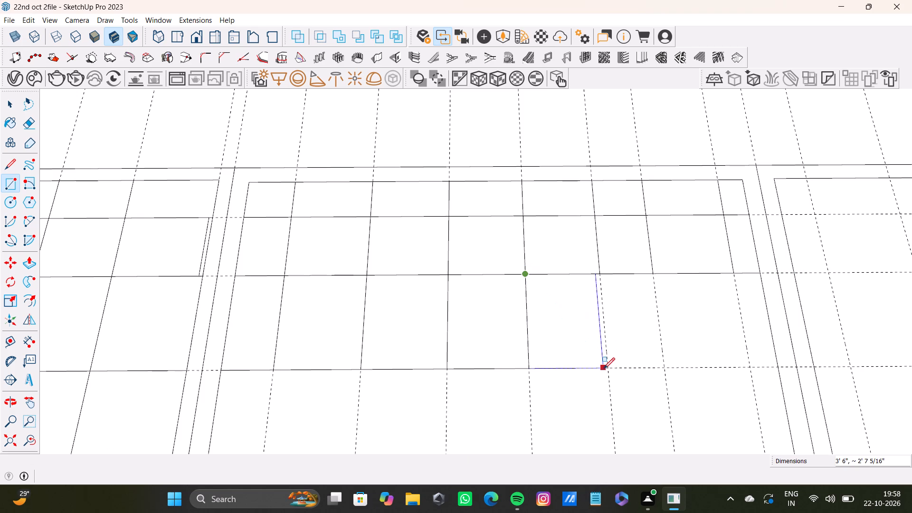
pyautogui.click(605, 369)
pyautogui.click(597, 273)
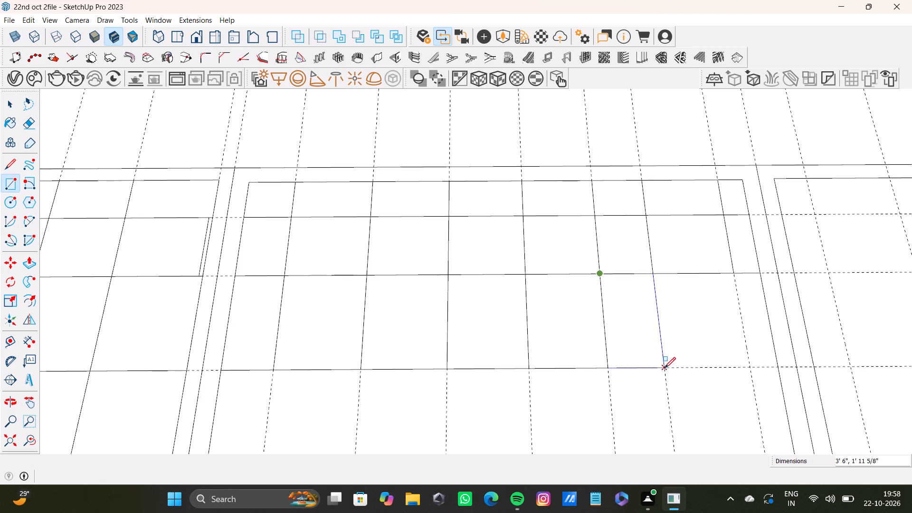
pyautogui.click(665, 368)
pyautogui.click(656, 274)
pyautogui.click(750, 371)
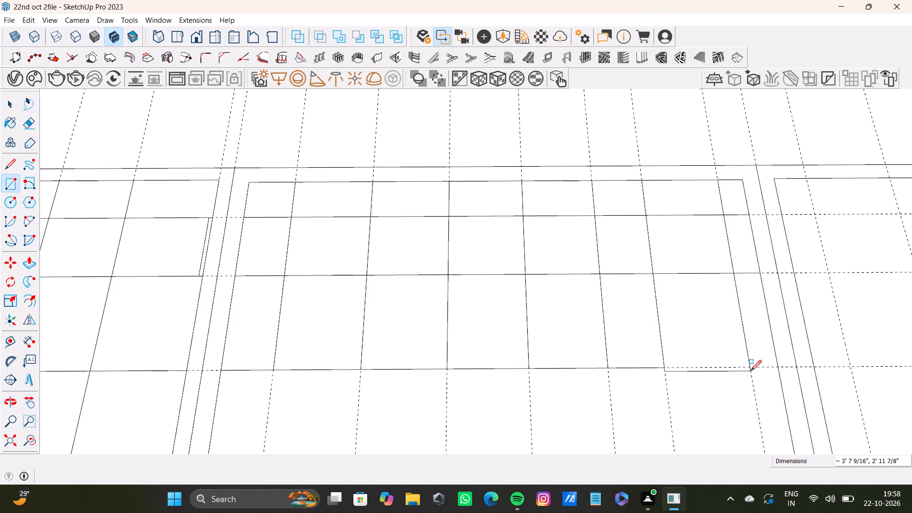
# Start the fourth row with two rectangles from the bay's frame, the second 3' 1/2" tall by 3' 1/2" wide.
pyautogui.scroll(-16, 418, 397)
pyautogui.moveTo(370, 353); pyautogui.dragTo(322, 160, button='middle')
pyautogui.scroll(4, 306, 215)
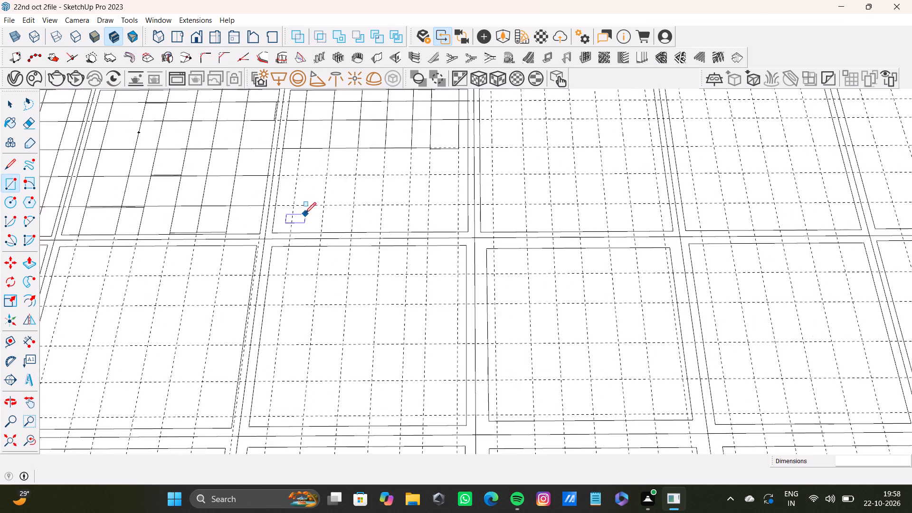
pyautogui.scroll(4, 305, 213)
pyautogui.click(273, 122)
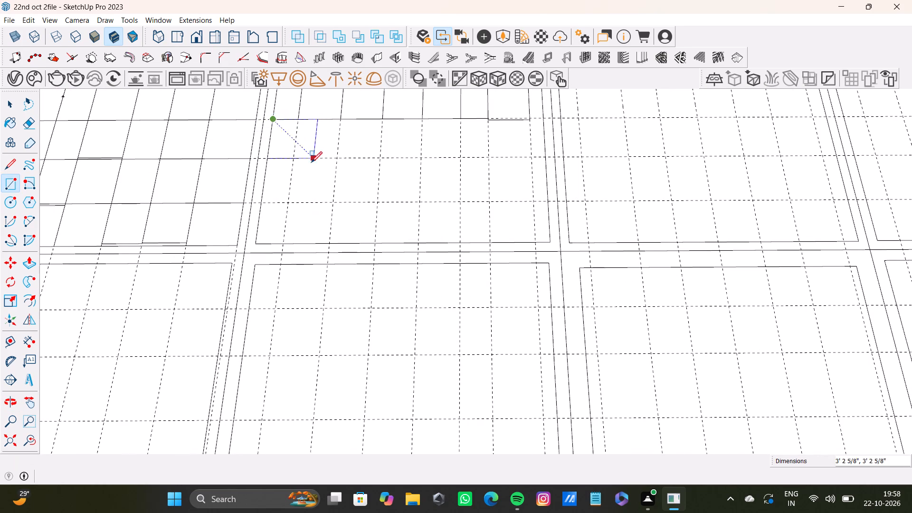
pyautogui.click(297, 154)
pyautogui.click(301, 119)
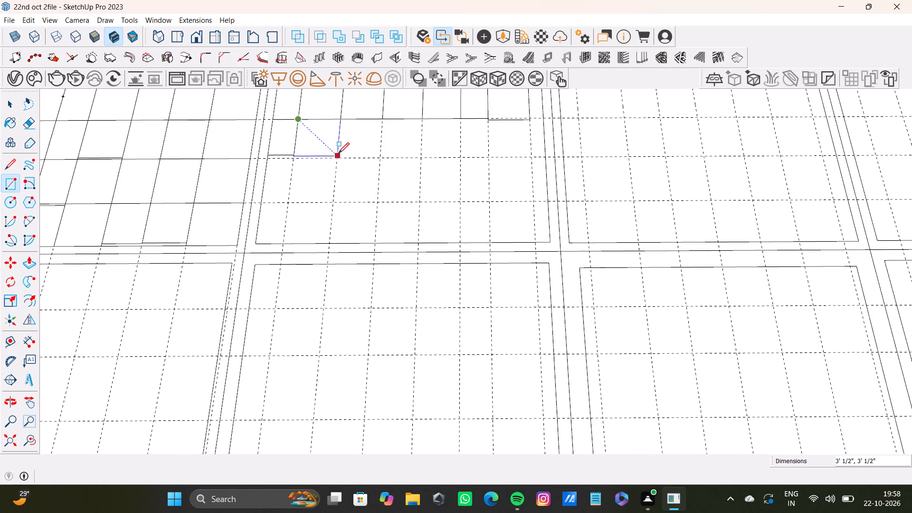
pyautogui.click(338, 153)
# Continue the fourth row with five rectangles, the first 3' 2 5/8" by 3' 1/16" and the last about 3' 1 1/16" by 2' 11 7/8".
pyautogui.scroll(2, 345, 123)
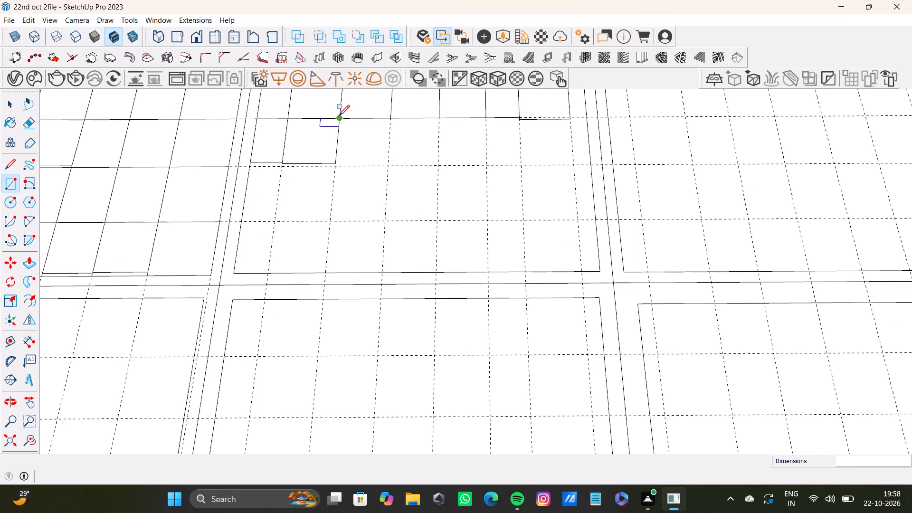
pyautogui.click(340, 119)
pyautogui.click(386, 168)
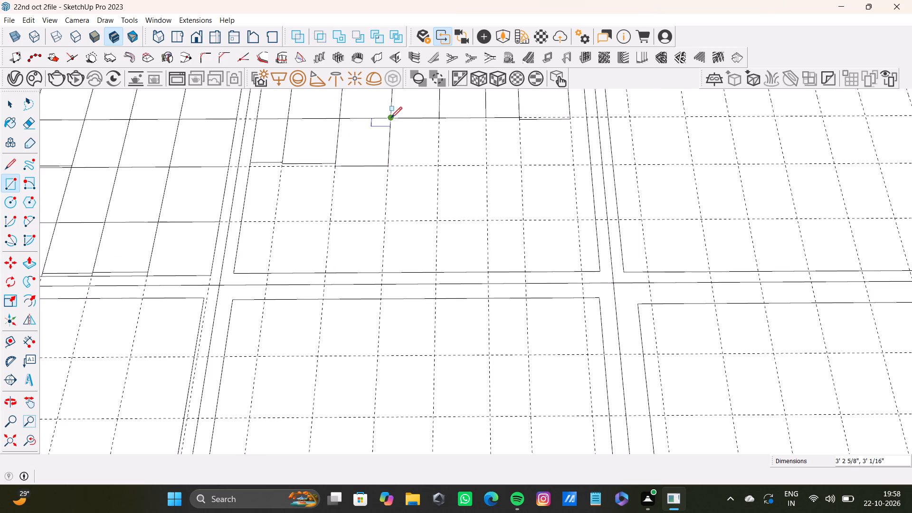
pyautogui.click(391, 118)
pyautogui.click(439, 165)
pyautogui.click(441, 119)
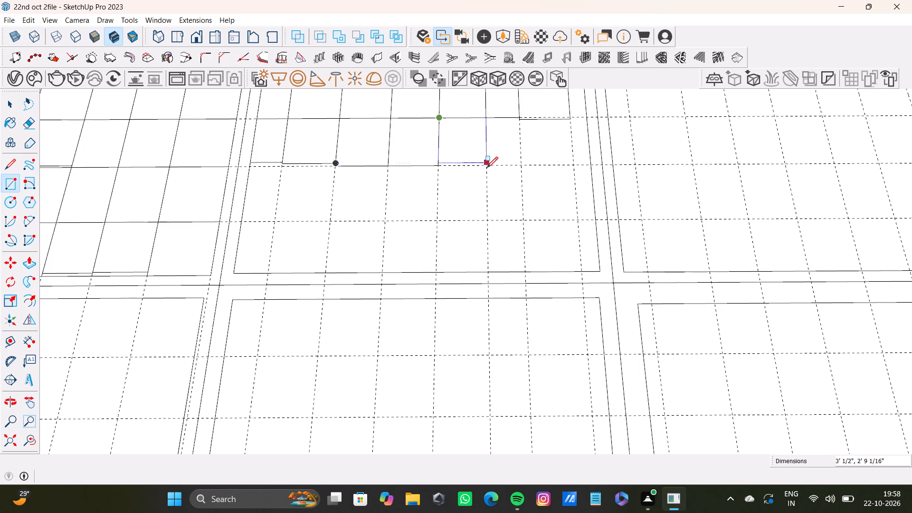
pyautogui.click(487, 169)
pyautogui.click(486, 120)
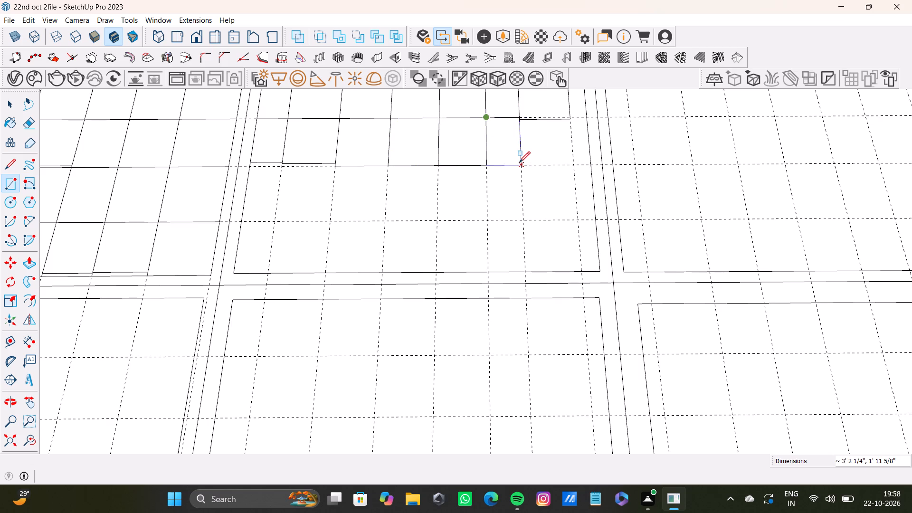
pyautogui.click(520, 162)
pyautogui.moveTo(518, 120); pyautogui.dragTo(524, 120)
pyautogui.click(574, 165)
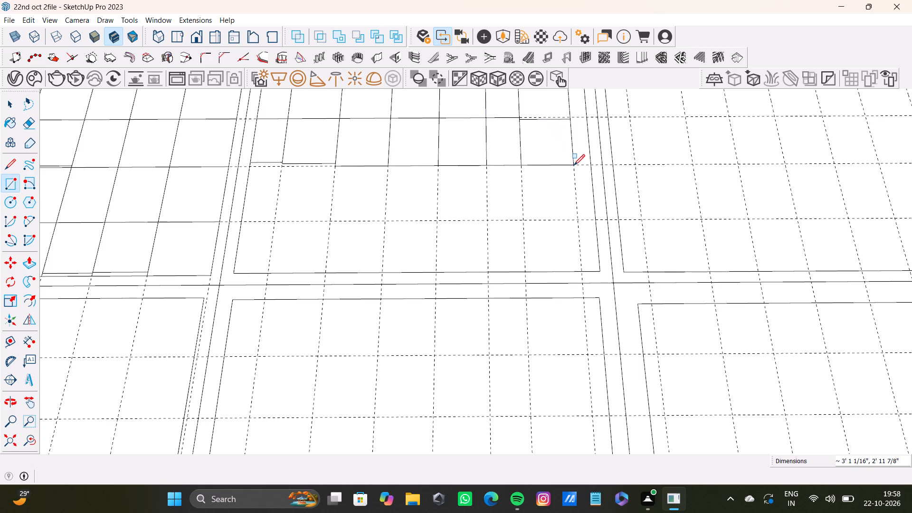
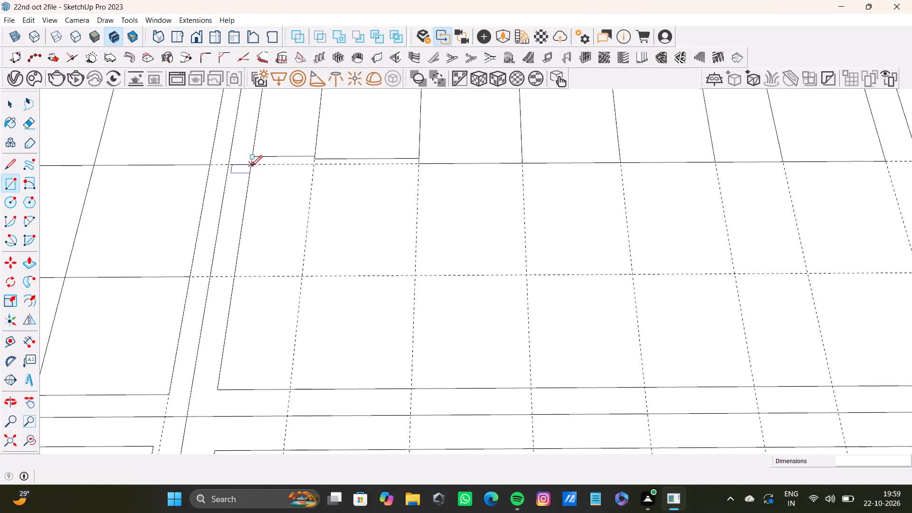
# Start the fifth row with three rectangles from the bay's frame, the first 3' 5 1/2" by about 1' 9 7/8" and the second 3' 5 1/2" by 3' 1/2".
pyautogui.click(251, 166)
pyautogui.click(304, 274)
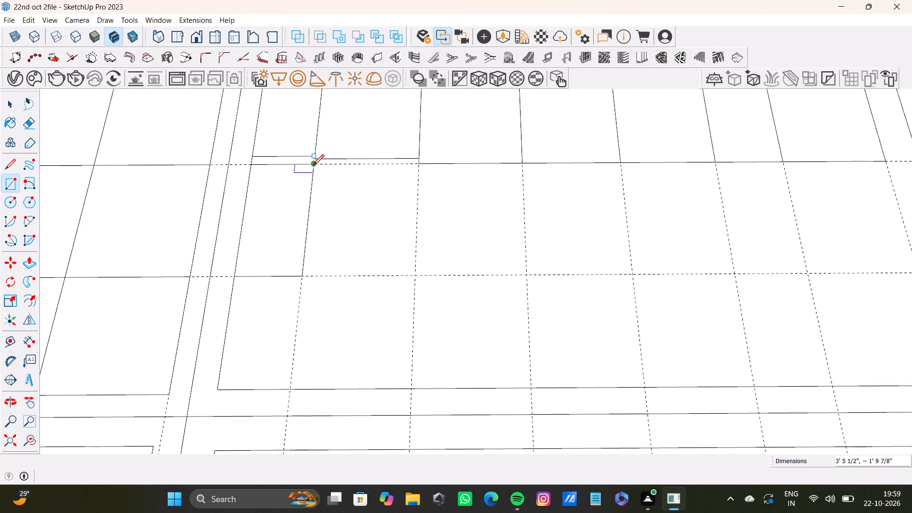
pyautogui.click(314, 164)
pyautogui.click(416, 276)
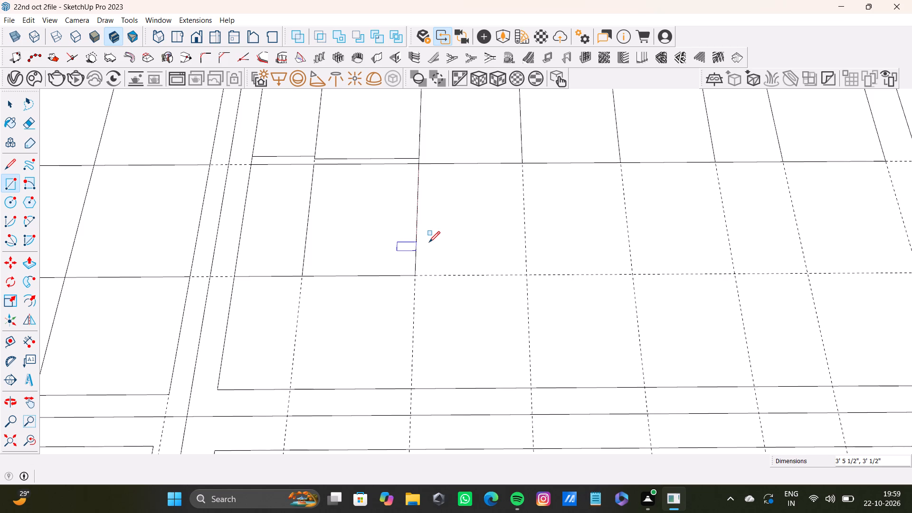
pyautogui.click(418, 164)
pyautogui.click(529, 274)
# Complete the fifth row with four rectangles traced between the guides, from the fourth column across to the bay's opposite frame edge.
pyautogui.scroll(-4, 505, 266)
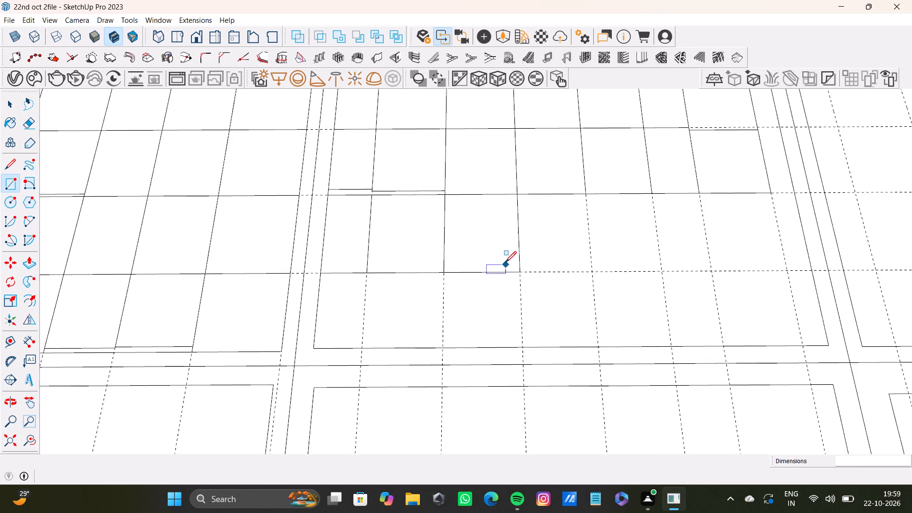
pyautogui.scroll(-4, 505, 262)
pyautogui.moveTo(508, 257); pyautogui.dragTo(418, 255, button='middle')
pyautogui.scroll(3, 430, 243)
pyautogui.click(426, 198)
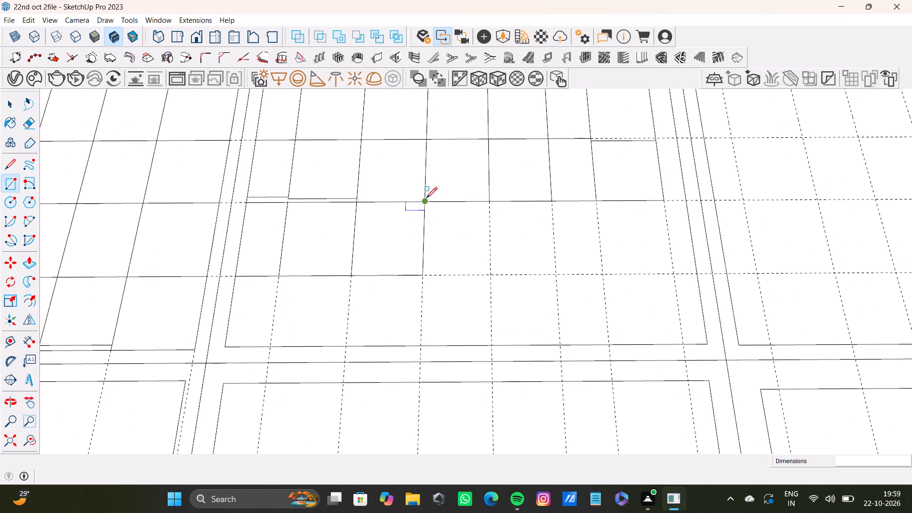
pyautogui.click(487, 278)
pyautogui.click(490, 202)
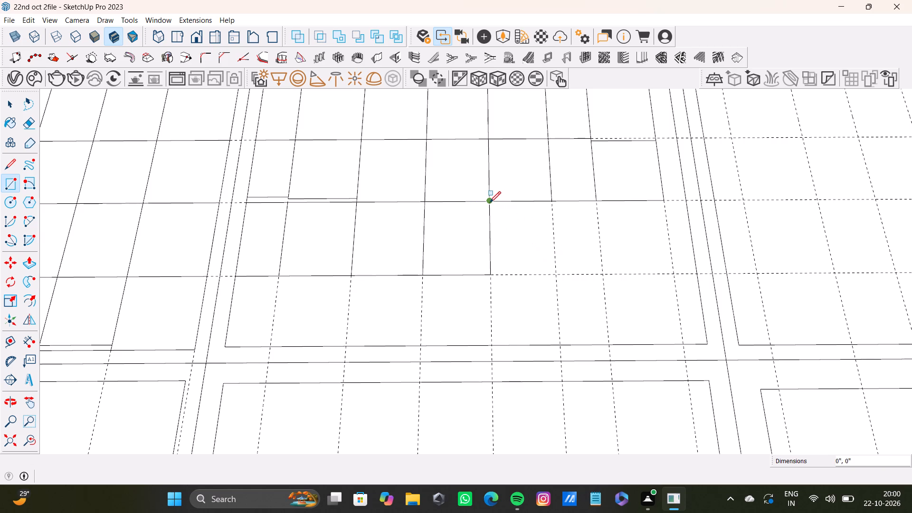
pyautogui.click(553, 278)
pyautogui.click(551, 199)
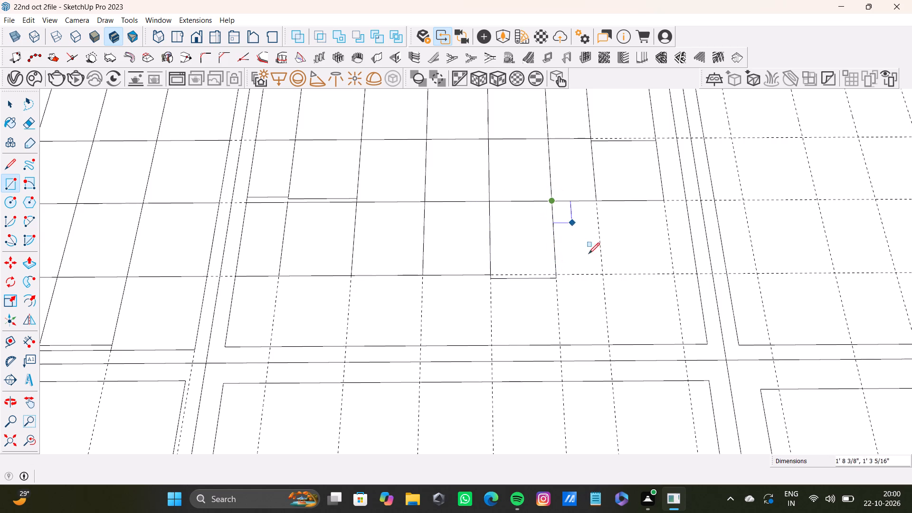
pyautogui.click(601, 274)
pyautogui.click(599, 197)
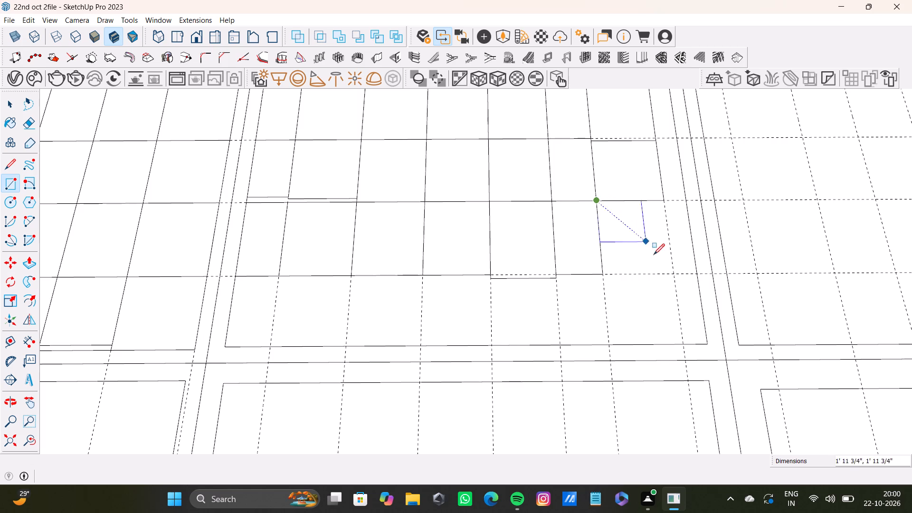
pyautogui.click(674, 273)
pyautogui.scroll(-3, 668, 274)
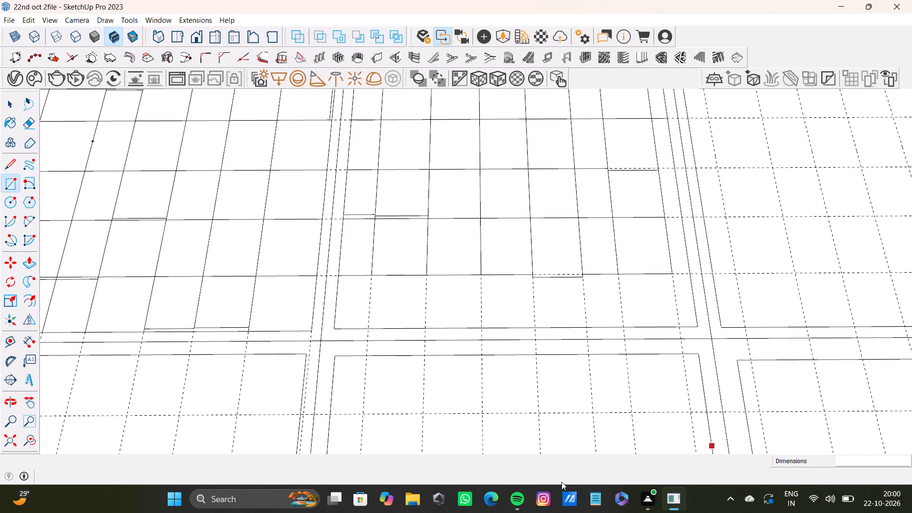
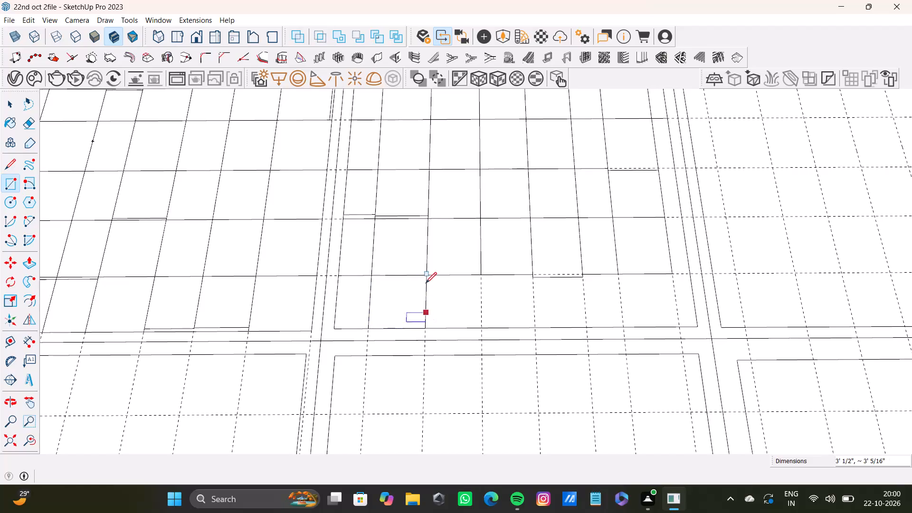
# Complete the bay's last row with five rectangles traced between the guides, from the third column through the seventh, along the frame edge.
pyautogui.moveTo(426, 275); pyautogui.dragTo(439, 276)
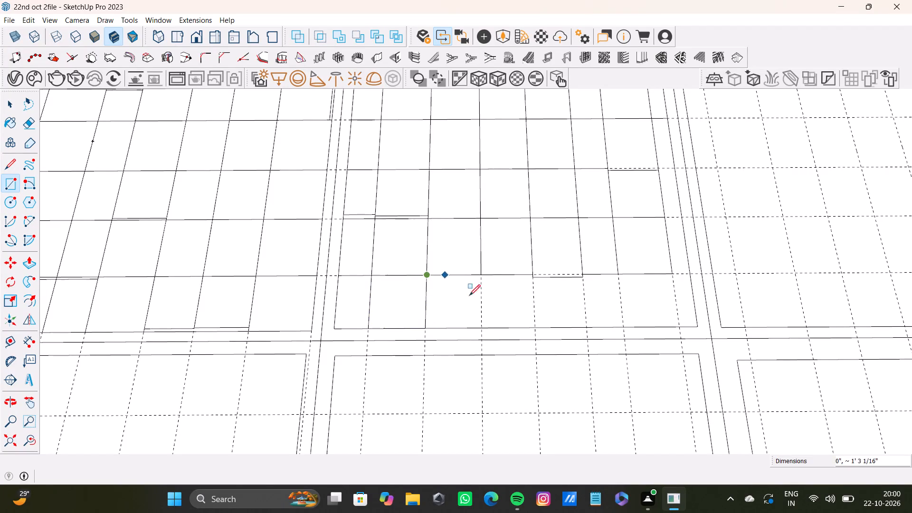
pyautogui.click(481, 331)
pyautogui.click(480, 279)
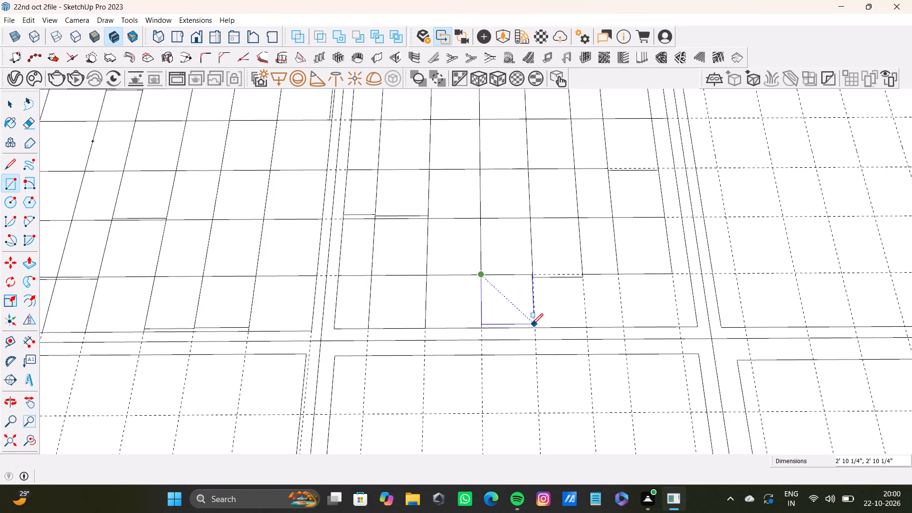
pyautogui.click(533, 327)
pyautogui.click(534, 276)
pyautogui.click(587, 327)
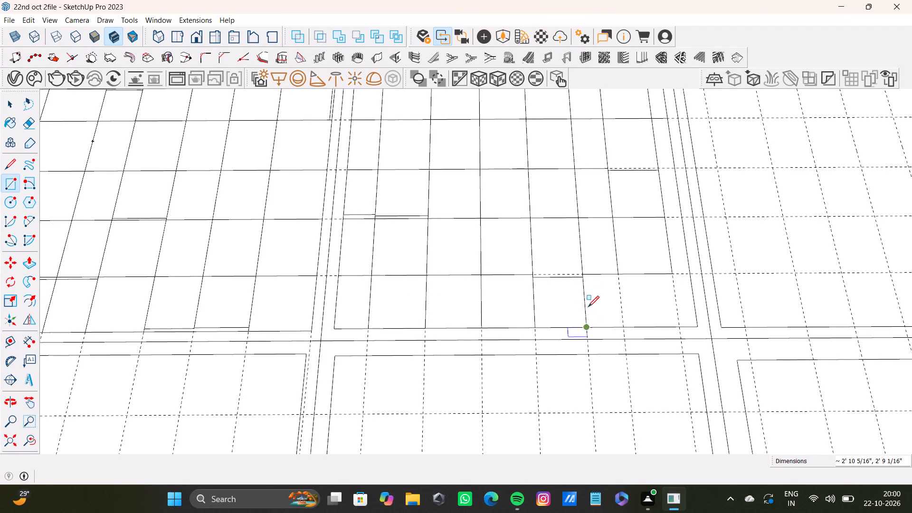
pyautogui.click(582, 274)
pyautogui.click(625, 326)
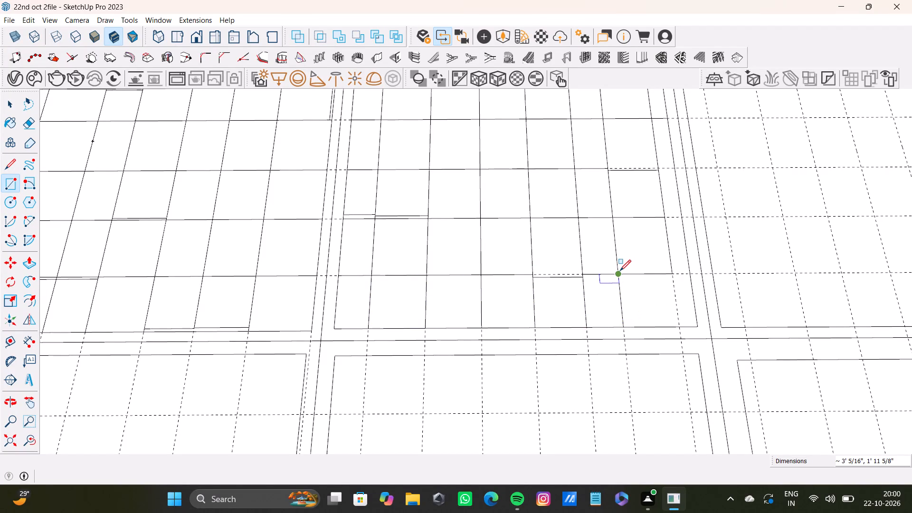
pyautogui.click(620, 271)
pyautogui.click(678, 327)
# Start the first row of the second bay row's fifth bay with three rectangles from the frame corner, the third about 3' 1 5/16" by 2' 3 7/16".
pyautogui.scroll(-9, 657, 319)
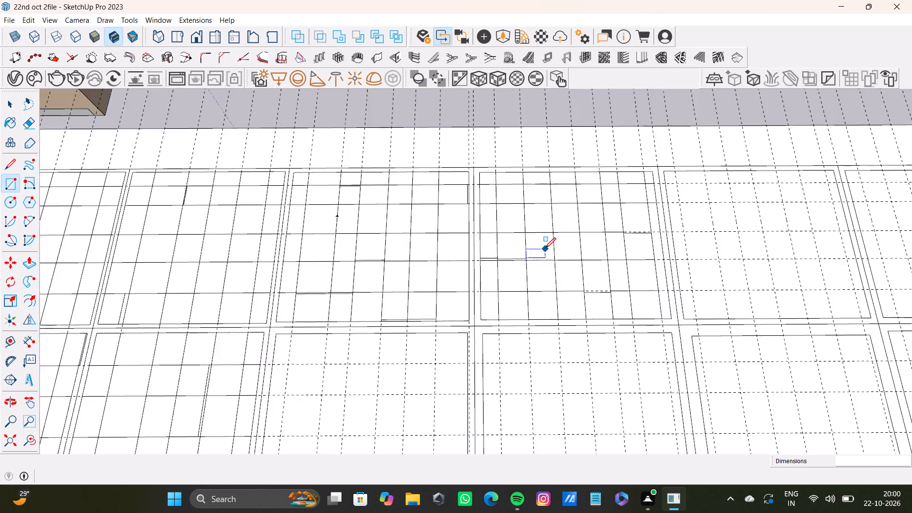
pyautogui.scroll(-5, 545, 248)
pyautogui.moveTo(526, 252); pyautogui.dragTo(449, 293, button='middle')
pyautogui.scroll(-8, 439, 300)
pyautogui.keyDown('shift'); pyautogui.moveTo(436, 294); pyautogui.dragTo(377, 203, button='middle'); pyautogui.keyUp('shift')
pyautogui.scroll(4, 380, 224)
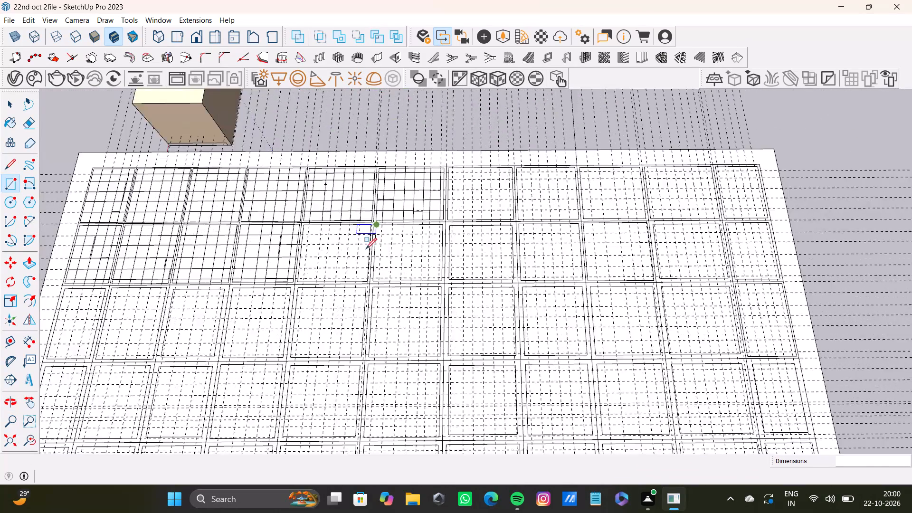
pyautogui.scroll(20, 366, 249)
pyautogui.scroll(1, 366, 249)
pyautogui.click(203, 169)
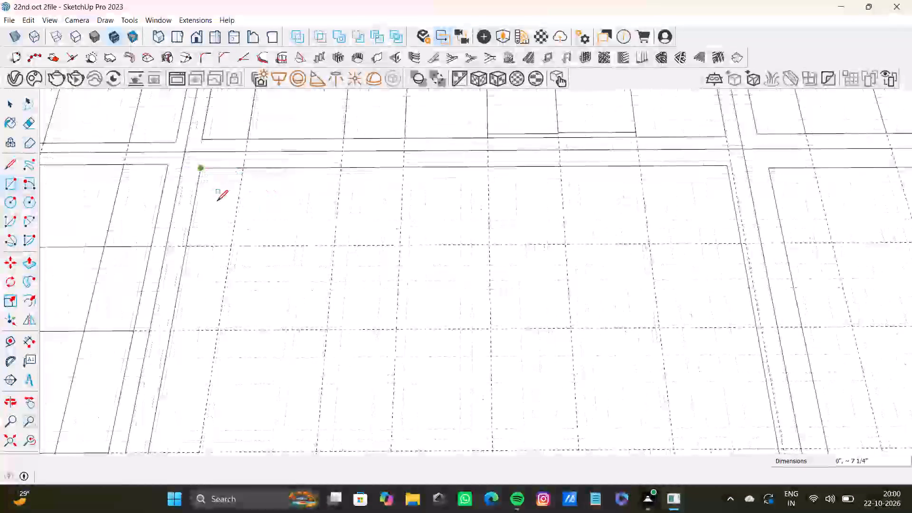
pyautogui.click(234, 246)
pyautogui.click(242, 169)
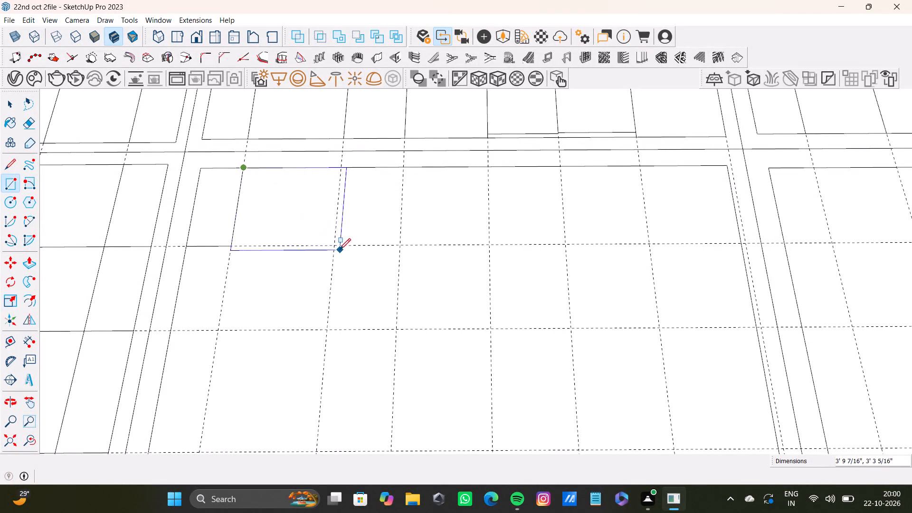
pyautogui.click(333, 246)
pyautogui.click(341, 169)
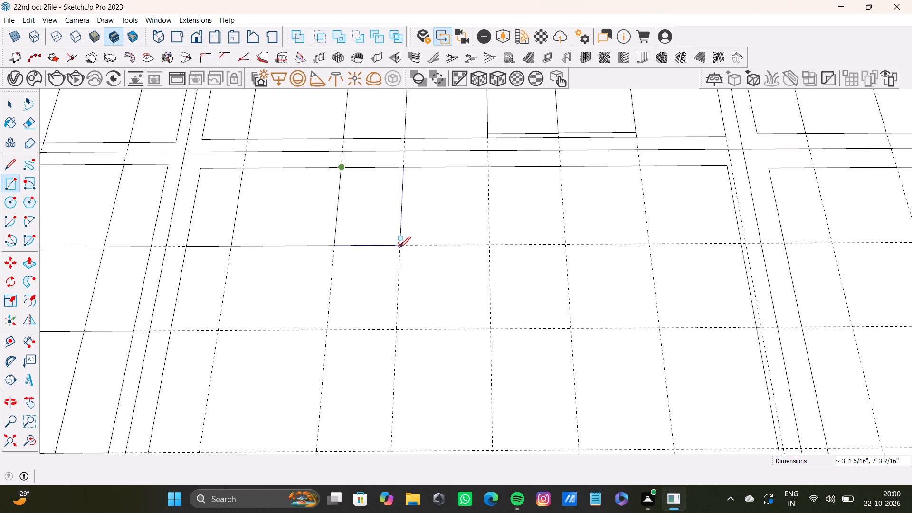
pyautogui.click(399, 247)
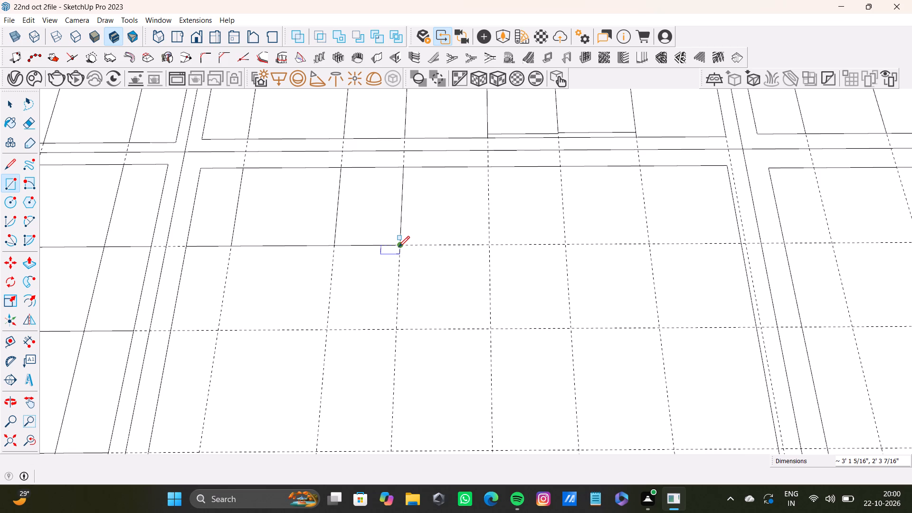
# Complete the first row with four rectangles to the opposite frame edge, the first about 3' 1 5/16" square, the second 2' 7 13/16" wide.
pyautogui.click(399, 244)
pyautogui.click(492, 244)
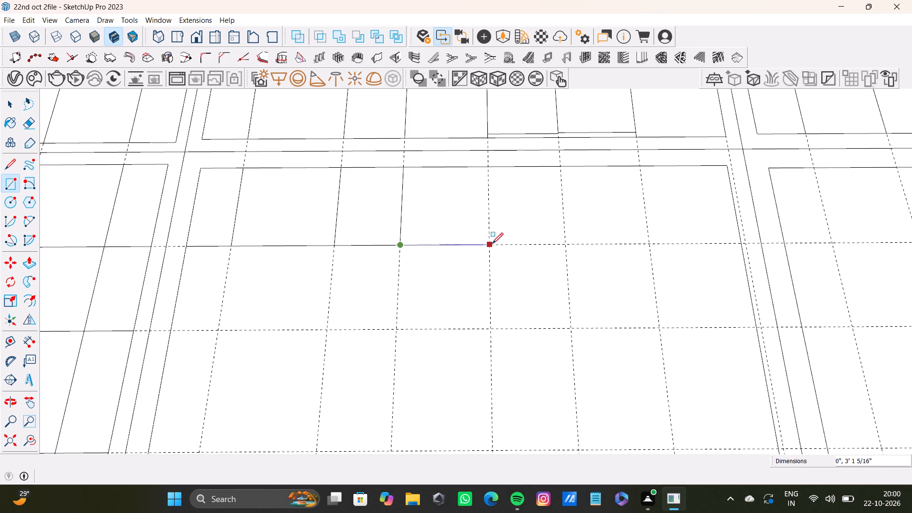
pyautogui.doubleClick(487, 167)
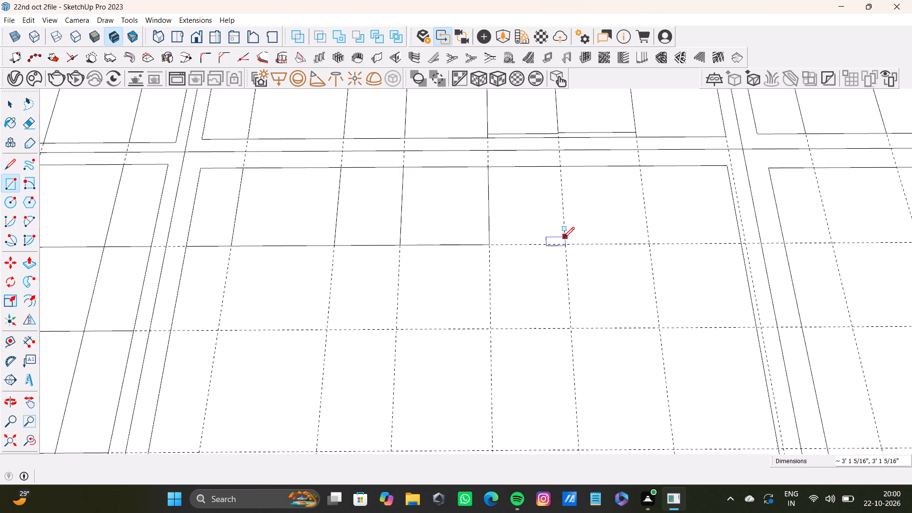
pyautogui.click(489, 163)
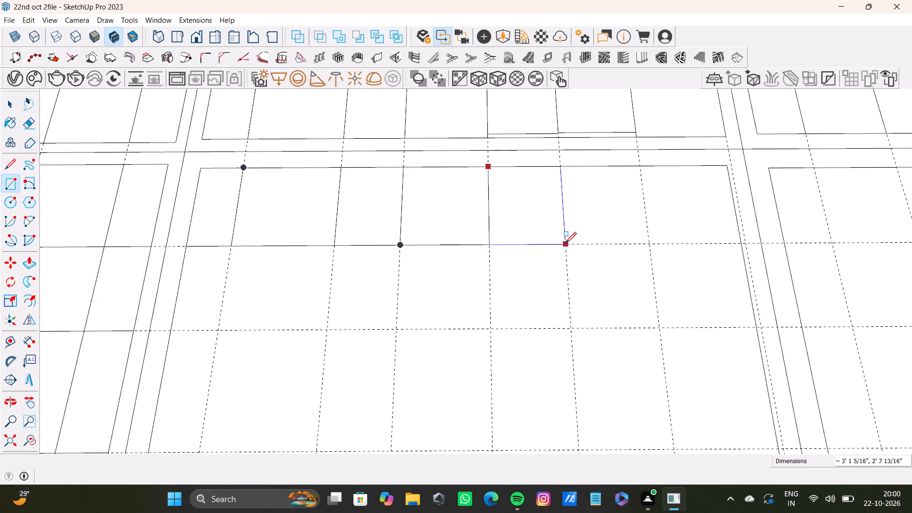
pyautogui.click(565, 243)
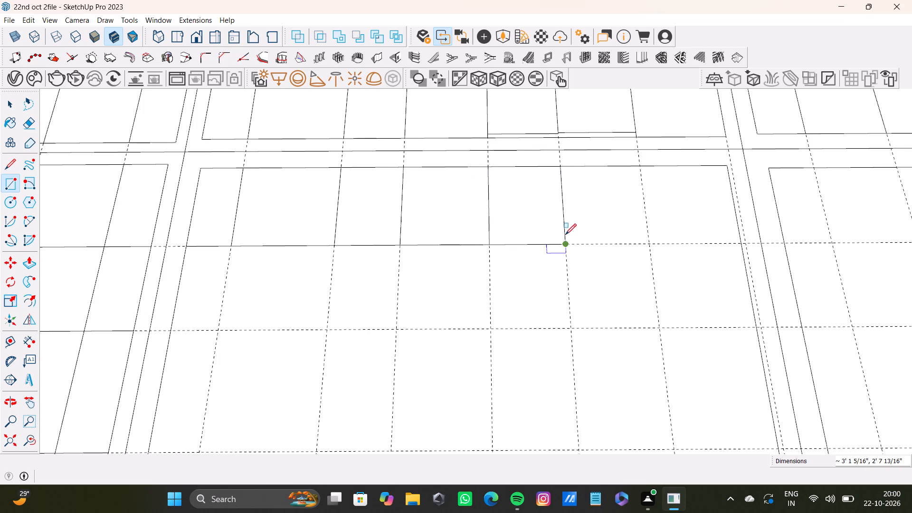
pyautogui.click(558, 166)
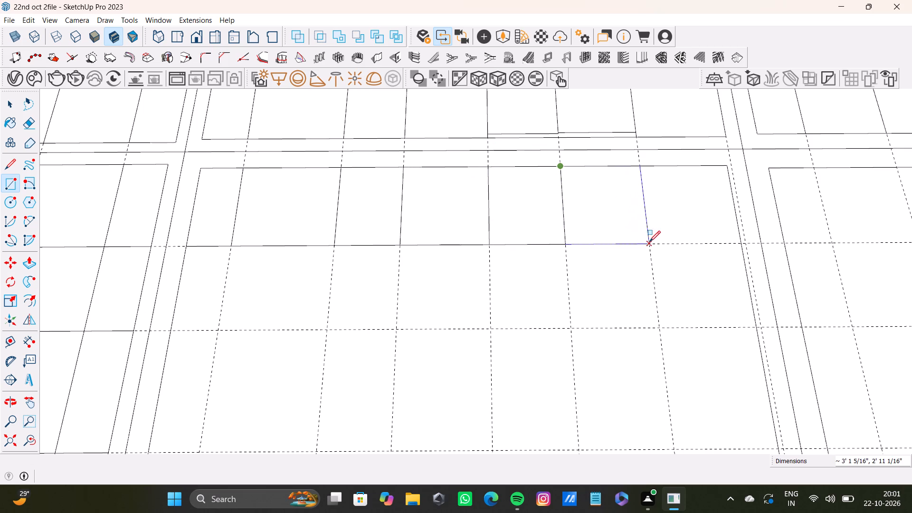
pyautogui.click(649, 242)
pyautogui.click(641, 164)
pyautogui.click(740, 242)
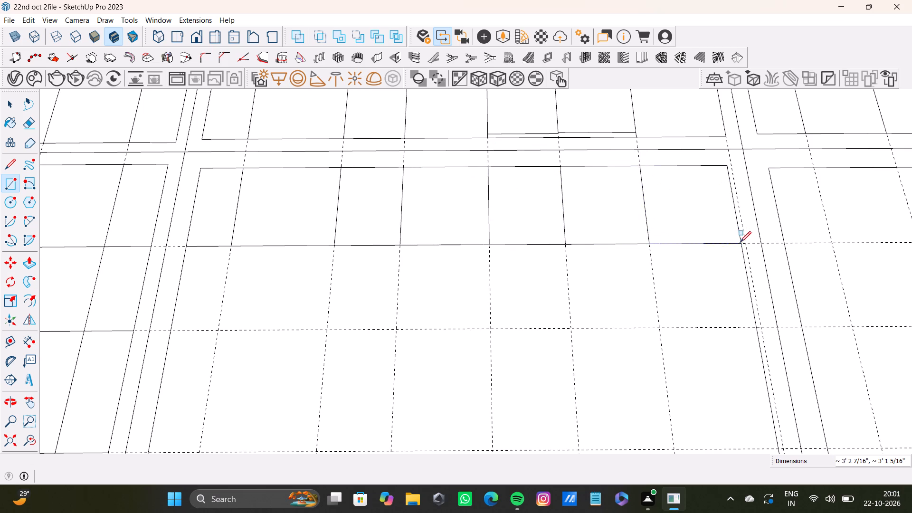
# Start the bay's second row with three rectangles traced from the frame edge, the third 3' 3/16" by about 2' 3 7/16".
pyautogui.click(185, 247)
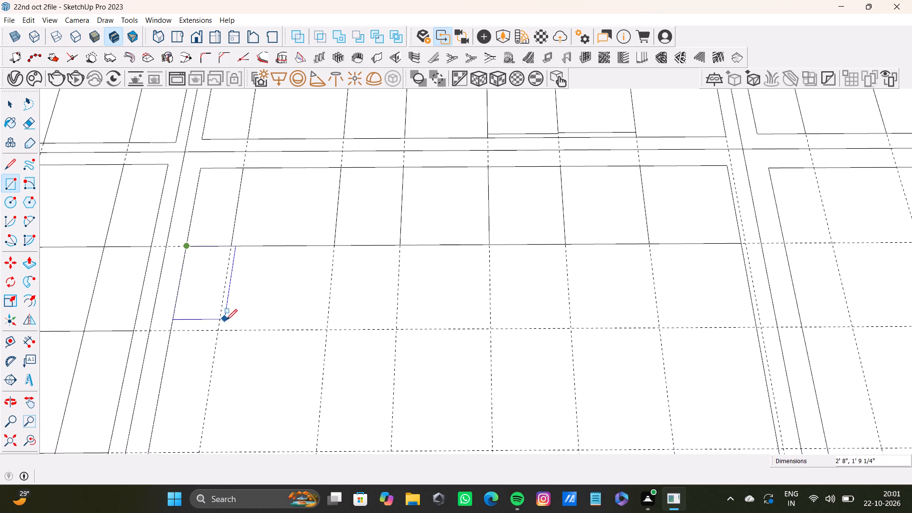
pyautogui.click(219, 331)
pyautogui.click(231, 247)
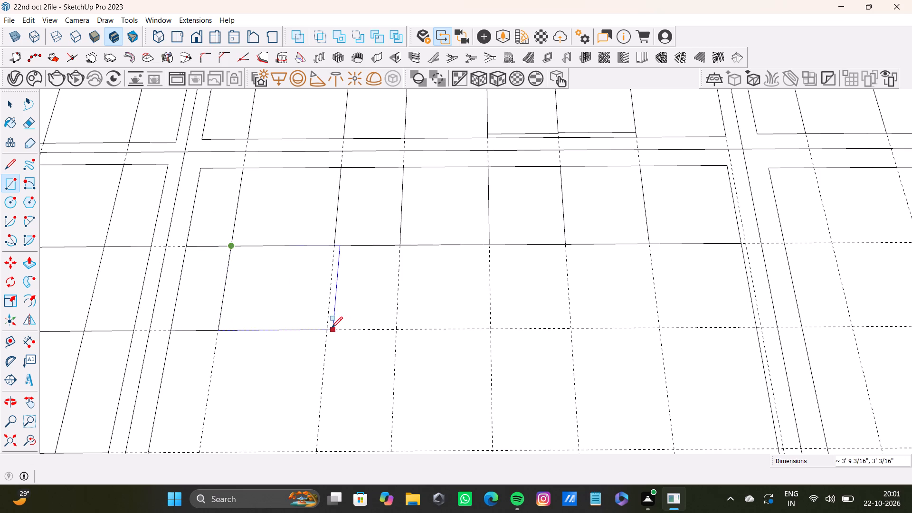
pyautogui.click(328, 327)
pyautogui.click(335, 244)
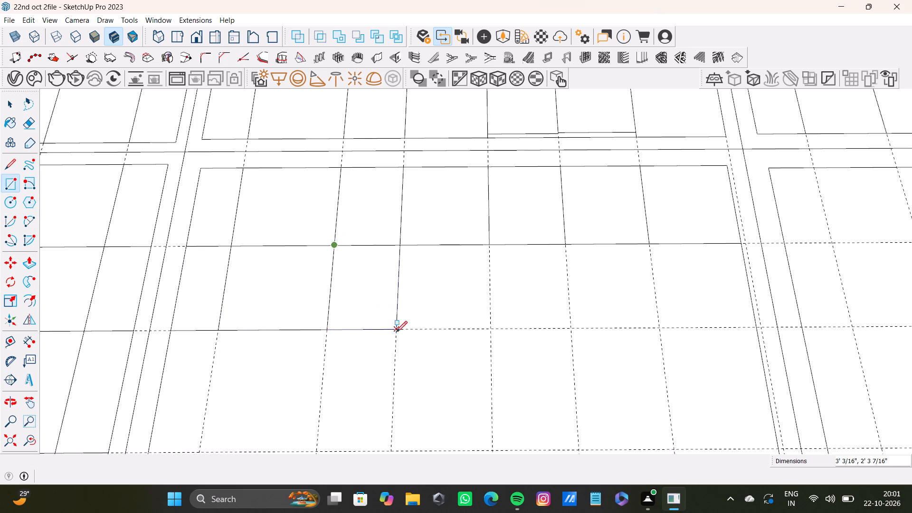
pyautogui.click(396, 332)
pyautogui.scroll(-10, 390, 314)
pyautogui.keyDown('shift'); pyautogui.moveTo(386, 315); pyautogui.dragTo(326, 285, button='middle'); pyautogui.keyUp('shift')
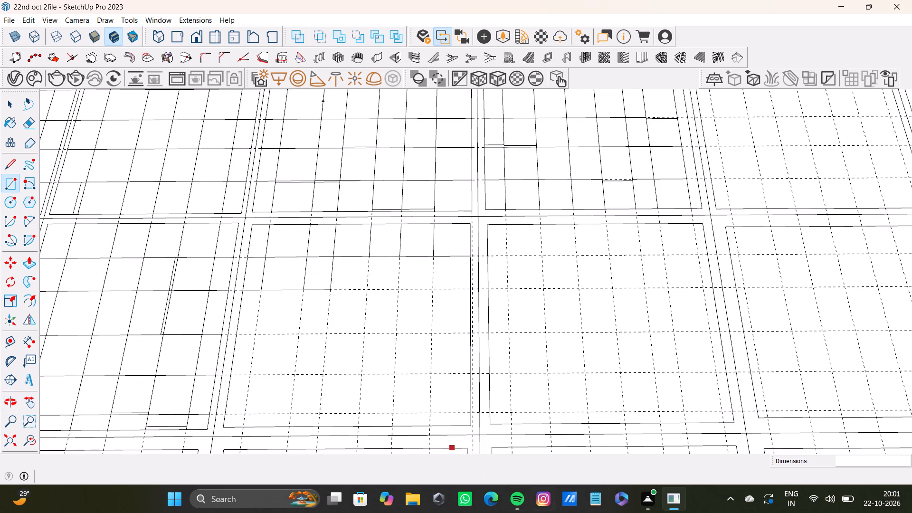
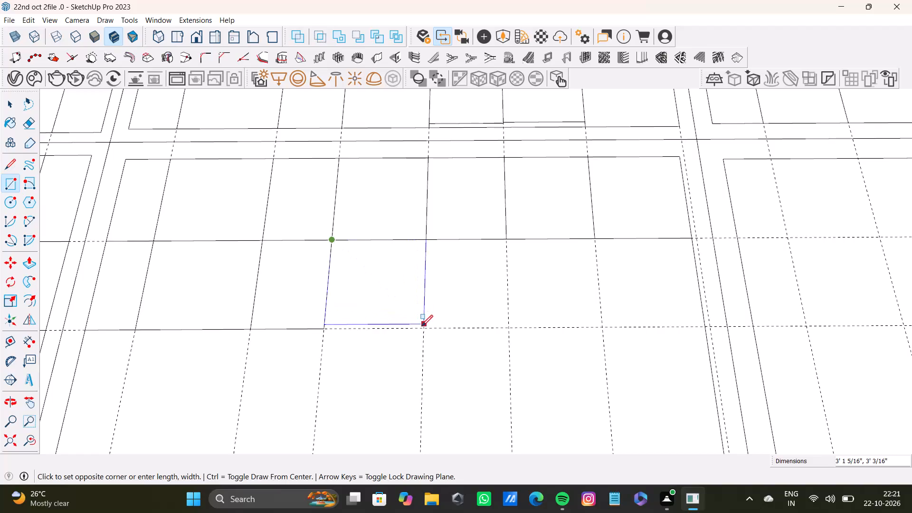
# Complete the second row with four rectangles to the opposite frame edge, the first 3' 3/16" by 3' 1 5/16", the second 2' 7 13/16" wide.
pyautogui.click(422, 326)
pyautogui.click(427, 238)
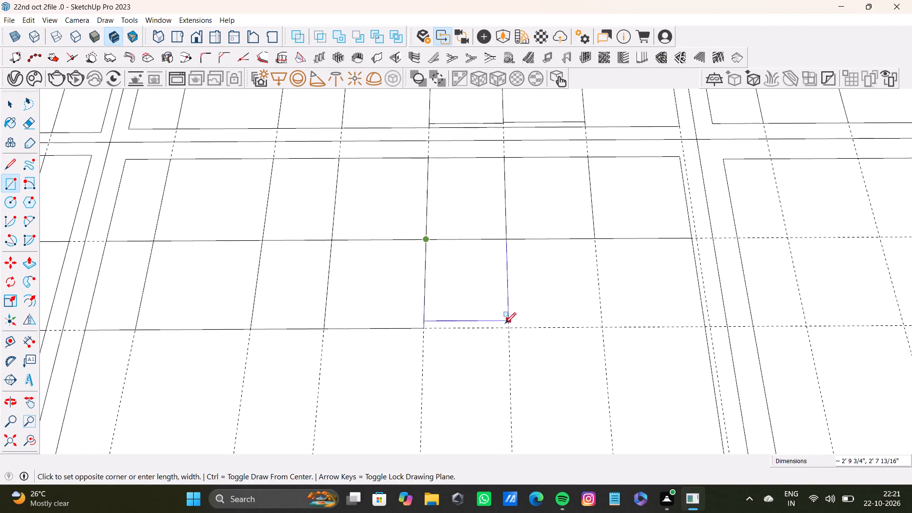
pyautogui.click(506, 327)
pyautogui.moveTo(505, 237); pyautogui.dragTo(516, 245)
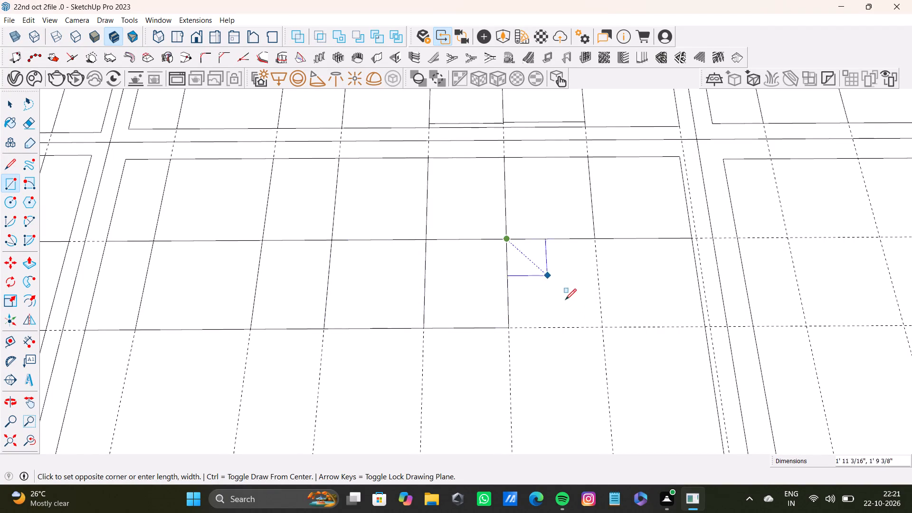
pyautogui.click(601, 324)
pyautogui.moveTo(598, 236); pyautogui.dragTo(608, 249)
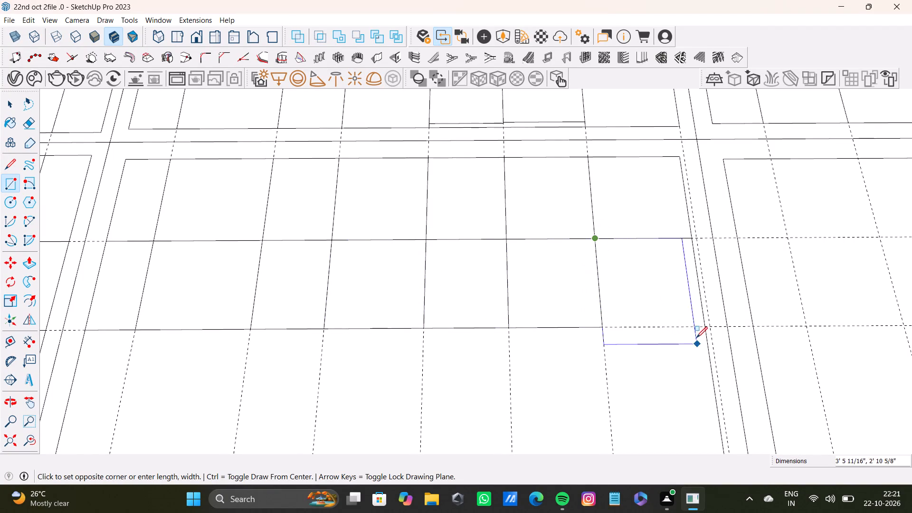
pyautogui.click(703, 329)
# Start the bay's third row with three rectangles from the frame edge, each 3' 10 1/8" deep, the third 2' 3 7/16" wide.
pyautogui.scroll(-9, 552, 365)
pyautogui.keyDown('shift'); pyautogui.moveTo(422, 325); pyautogui.dragTo(419, 226, button='middle'); pyautogui.keyUp('shift')
pyautogui.scroll(4, 351, 251)
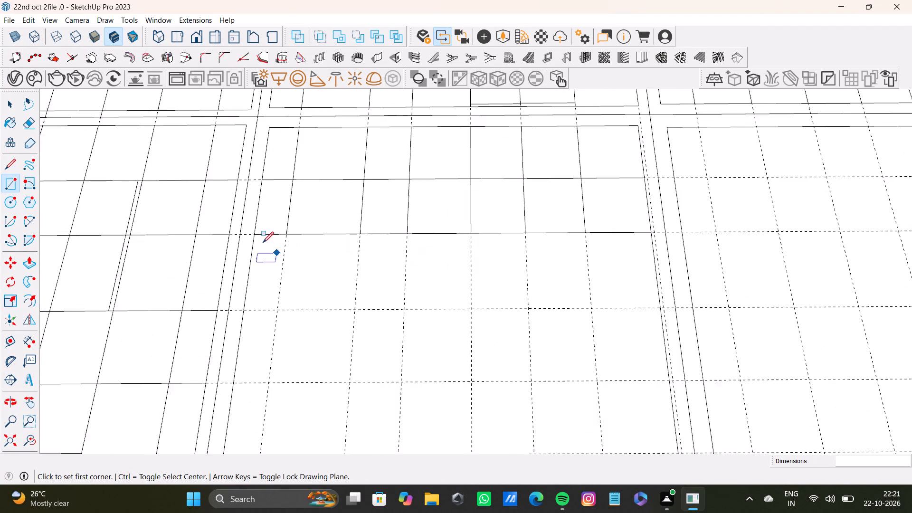
pyautogui.scroll(3, 263, 243)
pyautogui.click(249, 229)
pyautogui.click(285, 342)
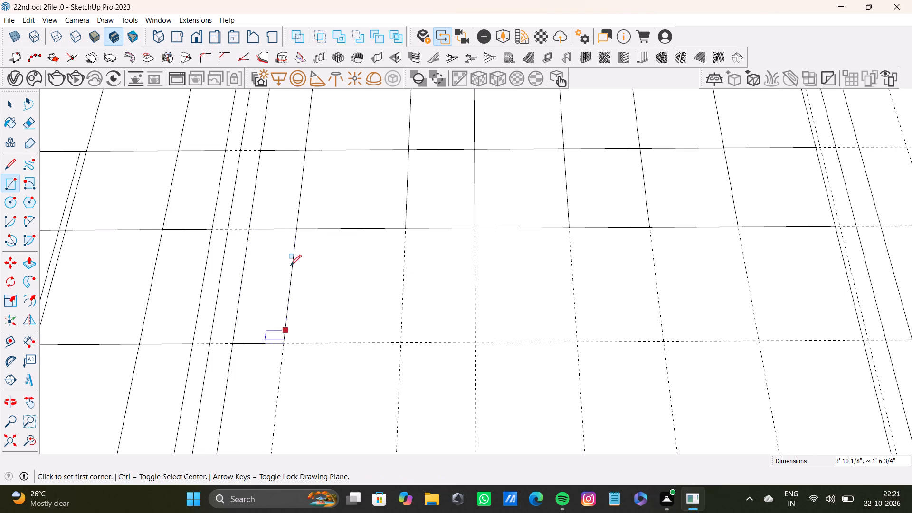
pyautogui.moveTo(294, 225); pyautogui.dragTo(312, 248)
pyautogui.click(400, 342)
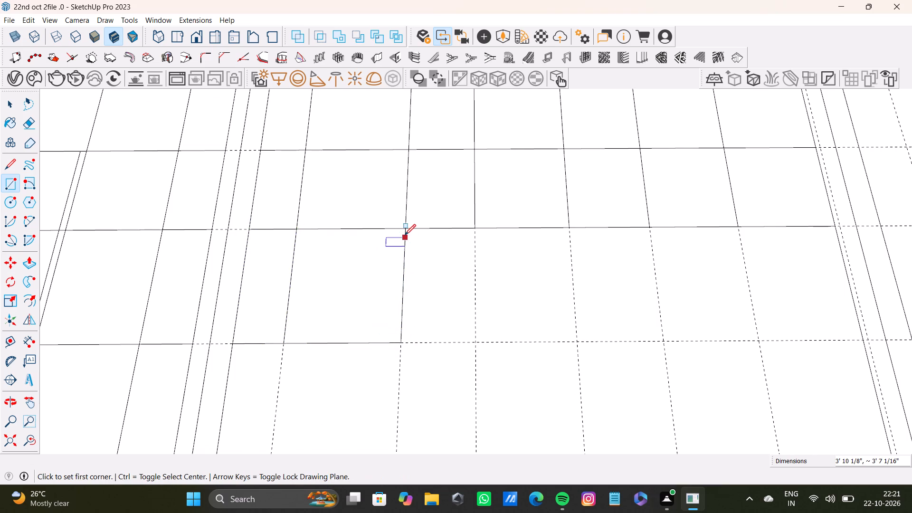
pyautogui.moveTo(404, 229); pyautogui.dragTo(415, 247)
pyautogui.click(475, 341)
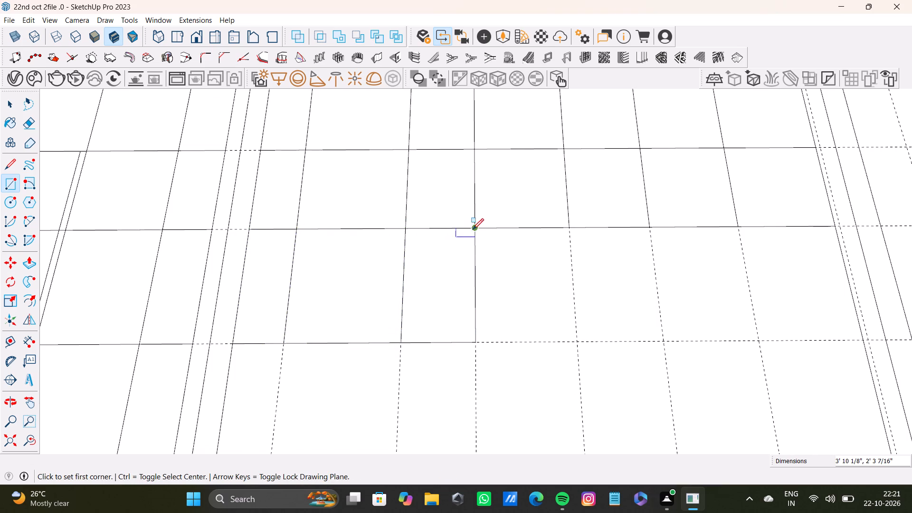
# Complete the third row with four rectangles traced between the guides, from the fourth column to the opposite frame edge.
pyautogui.moveTo(474, 229); pyautogui.dragTo(481, 237)
pyautogui.click(577, 341)
pyautogui.moveTo(567, 226); pyautogui.dragTo(574, 233)
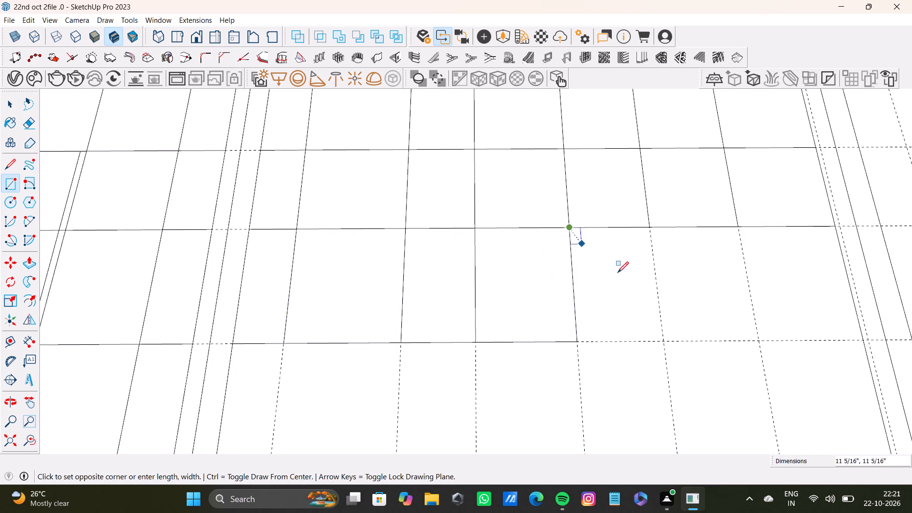
pyautogui.moveTo(663, 342); pyautogui.dragTo(664, 336)
pyautogui.click(651, 226)
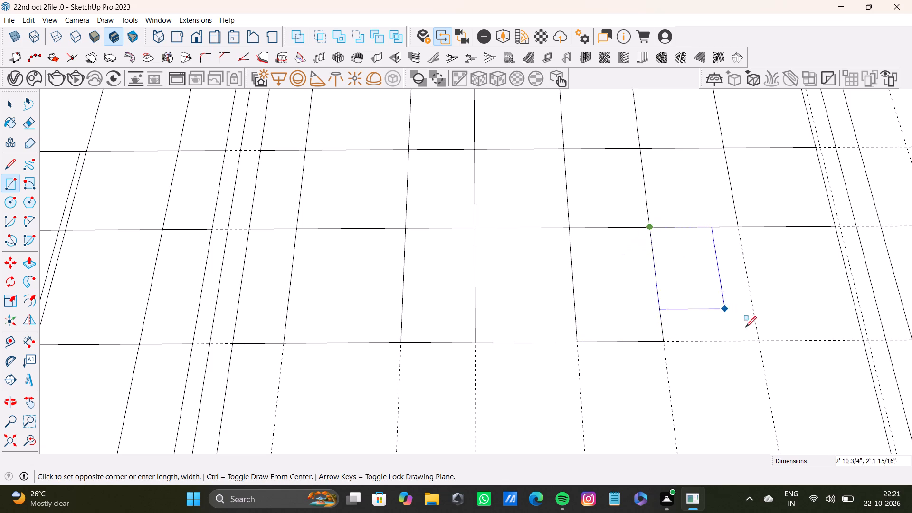
pyautogui.click(757, 339)
pyautogui.click(734, 228)
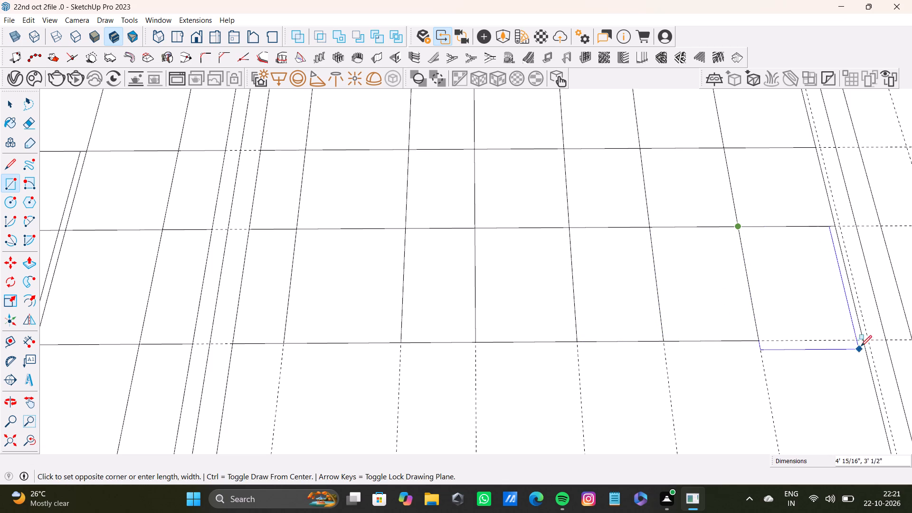
pyautogui.click(863, 341)
# Start the bay's fourth row with three rectangles from the frame edge, the first 3' 4 5/16" by about 1' 6 3/4".
pyautogui.scroll(-9, 504, 365)
pyautogui.keyDown('shift'); pyautogui.moveTo(503, 365); pyautogui.dragTo(456, 232, button='middle'); pyautogui.keyUp('shift')
pyautogui.scroll(7, 384, 269)
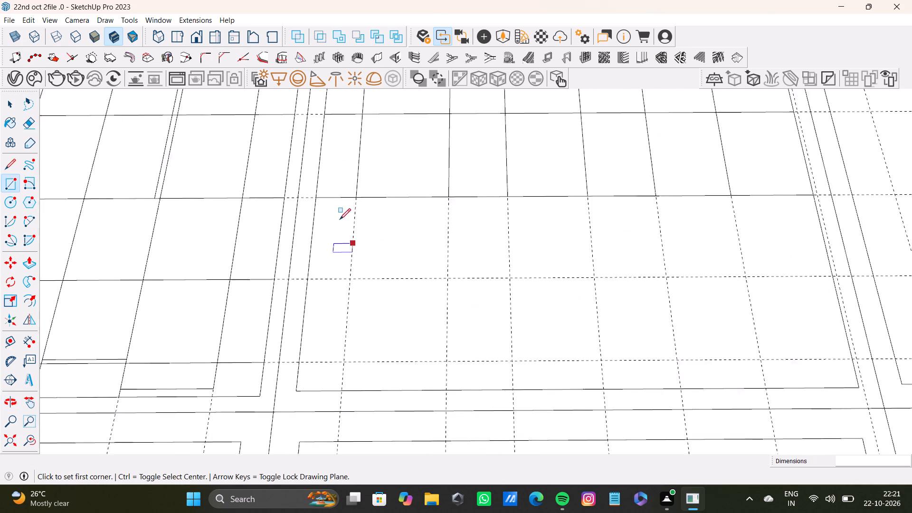
pyautogui.moveTo(314, 194); pyautogui.dragTo(316, 199)
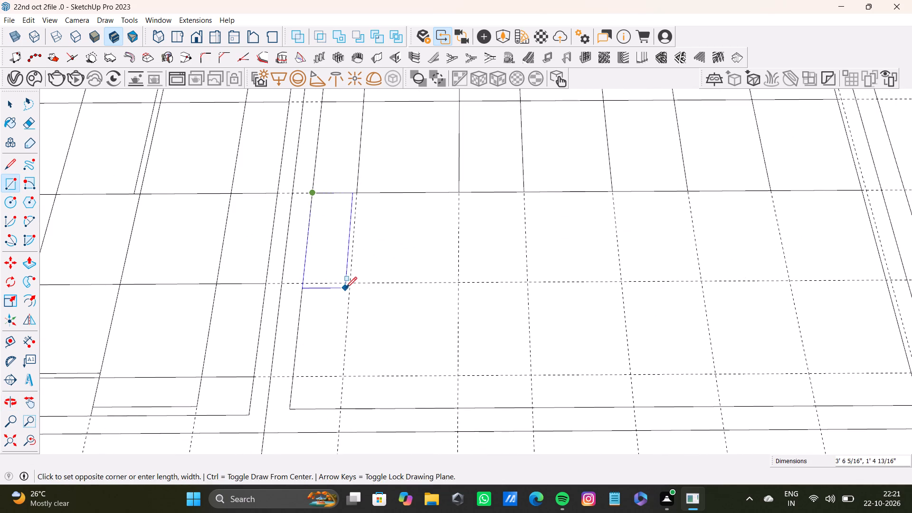
pyautogui.click(349, 285)
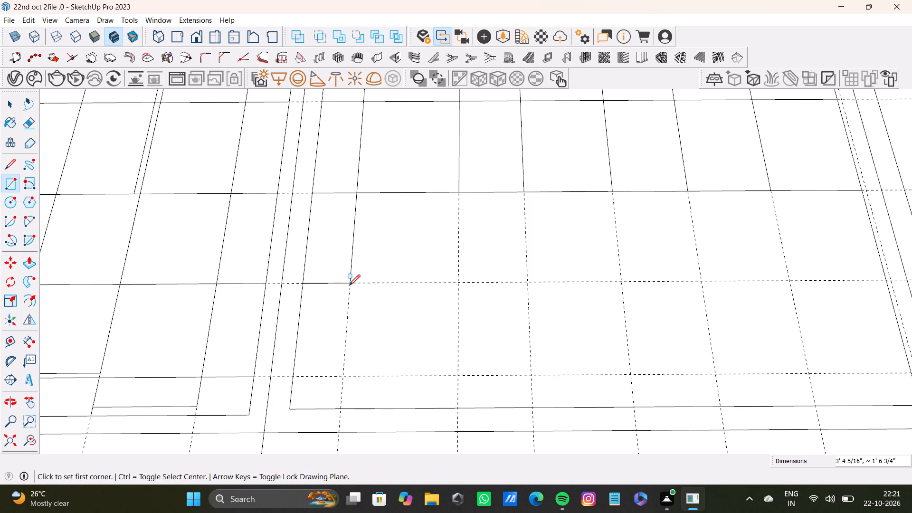
pyautogui.click(356, 190)
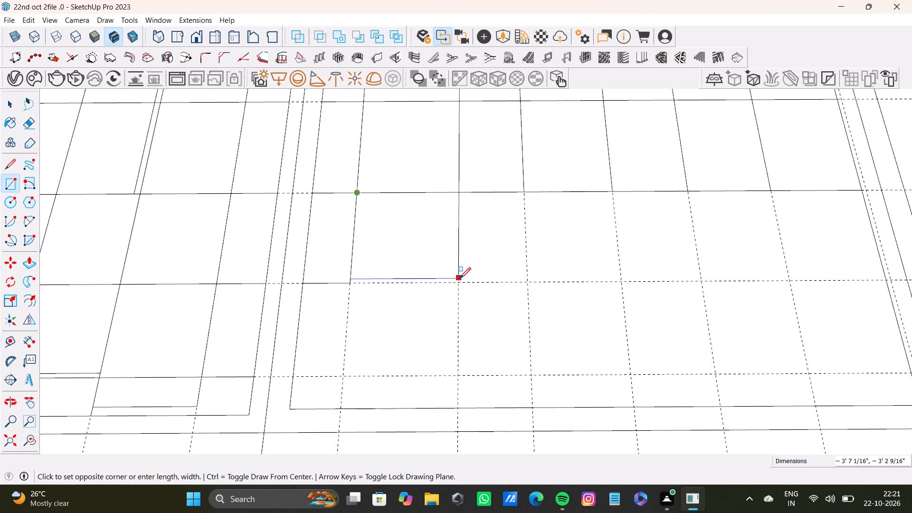
pyautogui.click(459, 281)
pyautogui.click(460, 194)
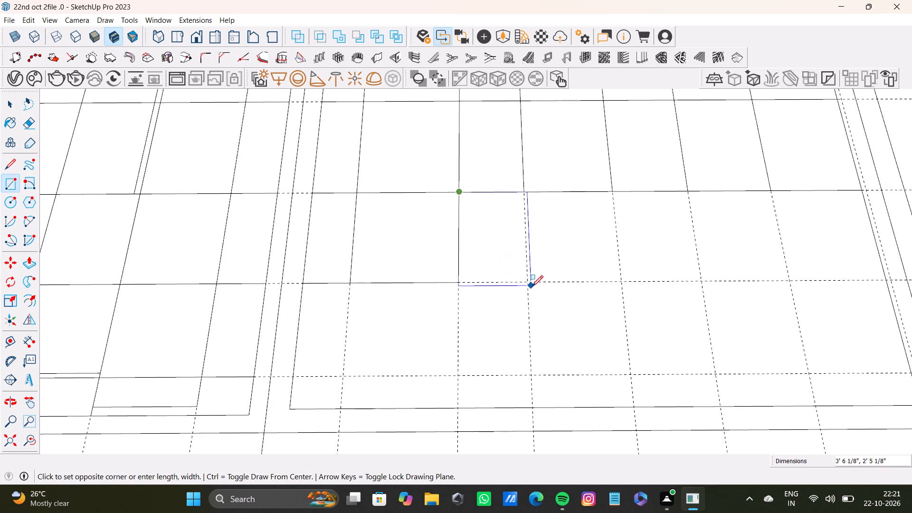
pyautogui.click(528, 281)
# Complete the fourth row with four rectangles to the opposite frame edge, the second 3' 4 5/16" by 2' 7 13/16", the third 2' 11 1/16" wide.
pyautogui.moveTo(520, 194); pyautogui.dragTo(521, 198)
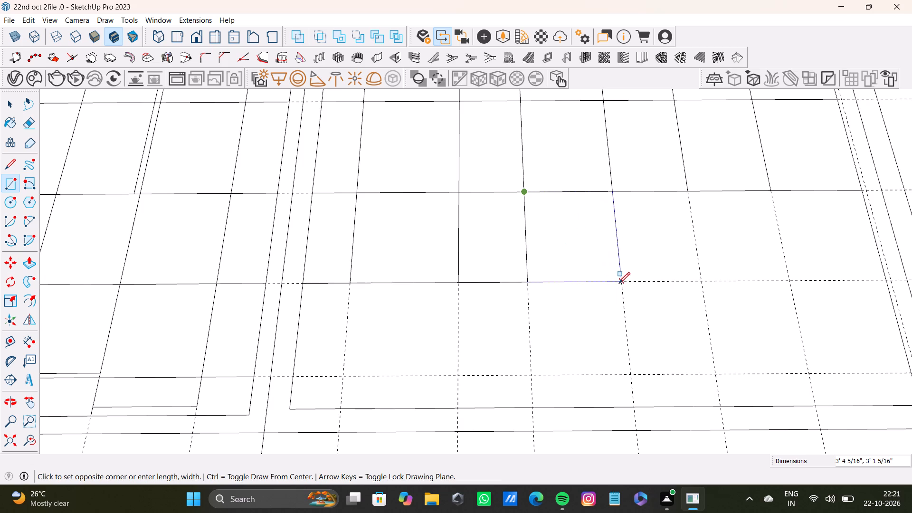
pyautogui.click(619, 283)
pyautogui.moveTo(614, 188); pyautogui.dragTo(626, 199)
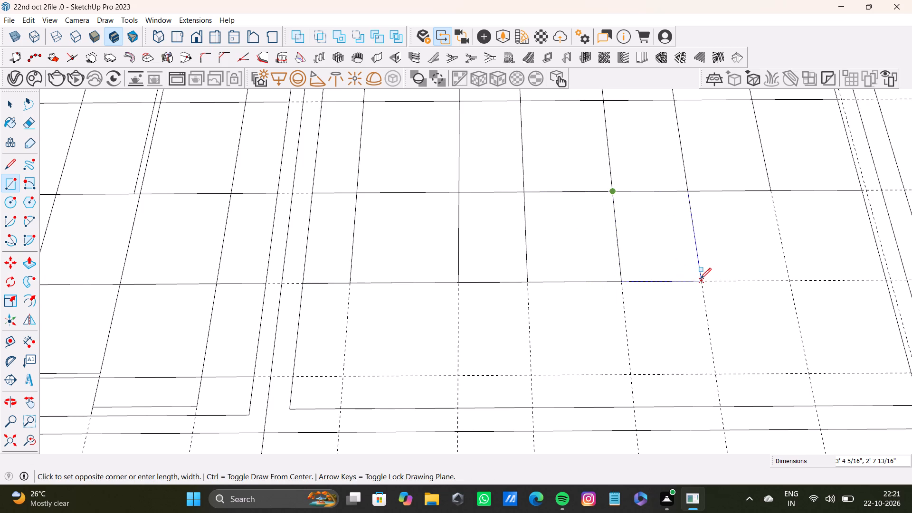
pyautogui.click(700, 279)
pyautogui.moveTo(687, 190); pyautogui.dragTo(733, 245)
pyautogui.click(789, 279)
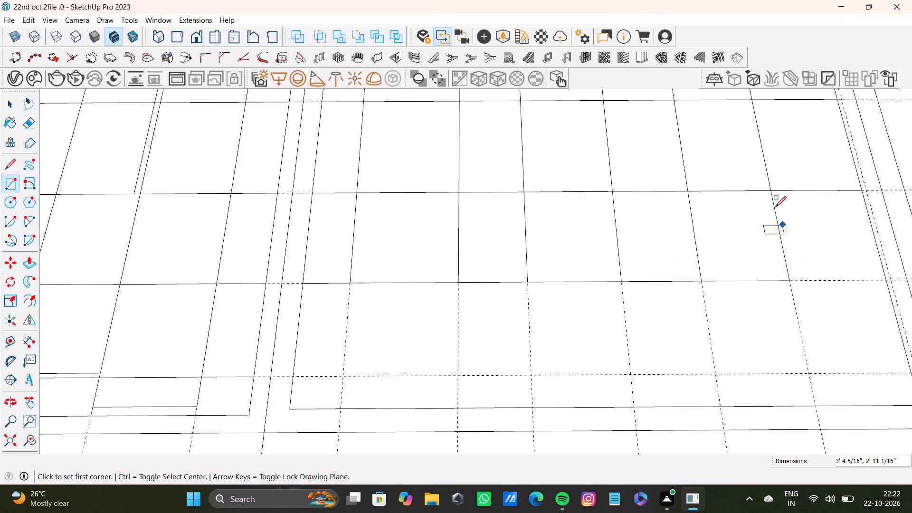
pyautogui.moveTo(764, 184); pyautogui.dragTo(770, 189)
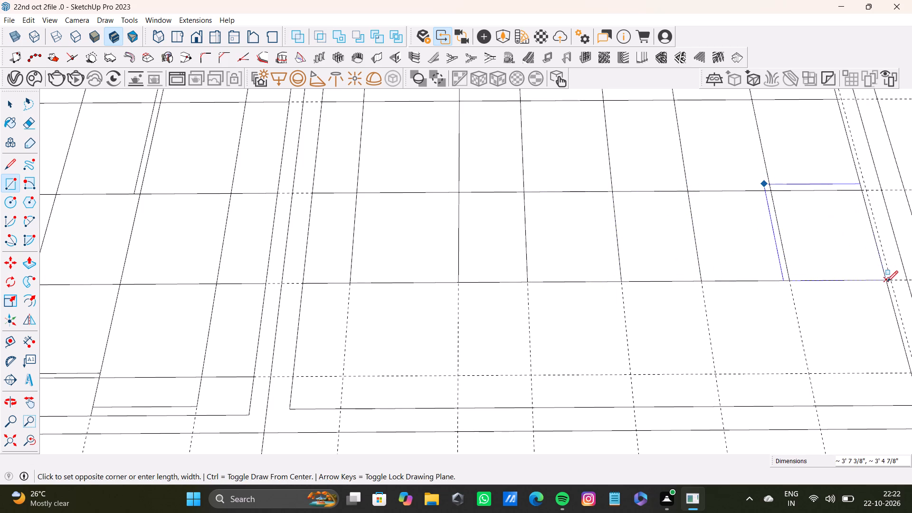
pyautogui.click(887, 282)
# Start the bay's fifth row with three rectangles traced between the guides, from the frame edge through the third column.
pyautogui.scroll(3, 311, 278)
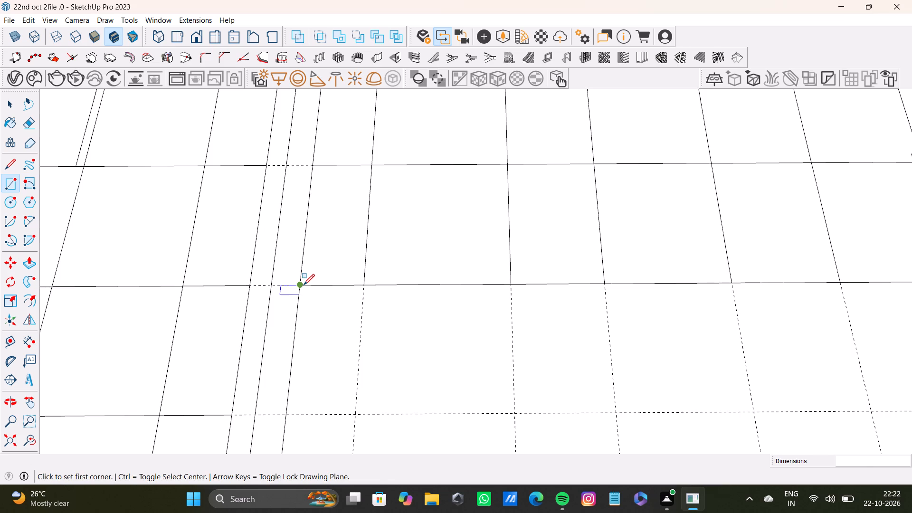
pyautogui.click(303, 285)
pyautogui.click(358, 412)
pyautogui.moveTo(366, 287); pyautogui.dragTo(370, 295)
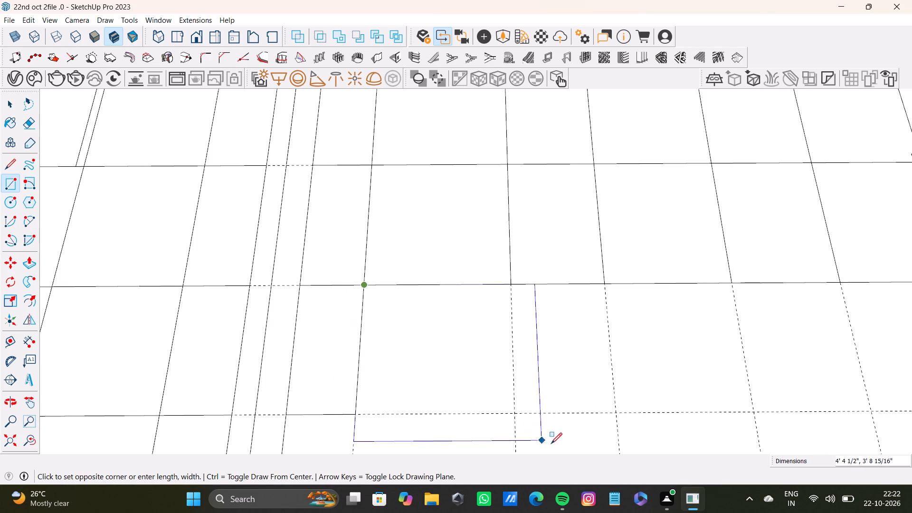
pyautogui.click(513, 416)
pyautogui.scroll(-4, 513, 409)
pyautogui.moveTo(513, 402); pyautogui.dragTo(428, 344, button='middle')
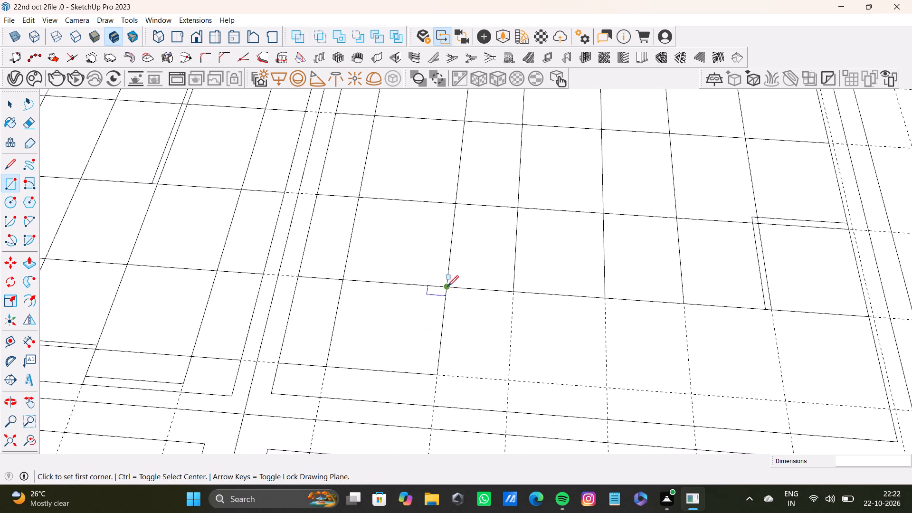
pyautogui.moveTo(446, 286); pyautogui.dragTo(501, 383)
pyautogui.click(512, 381)
# Complete the fifth row with four rectangles to the opposite frame edge, the second about 2' 11 9/16" by 2' 7 13/16".
pyautogui.moveTo(513, 289); pyautogui.dragTo(534, 306)
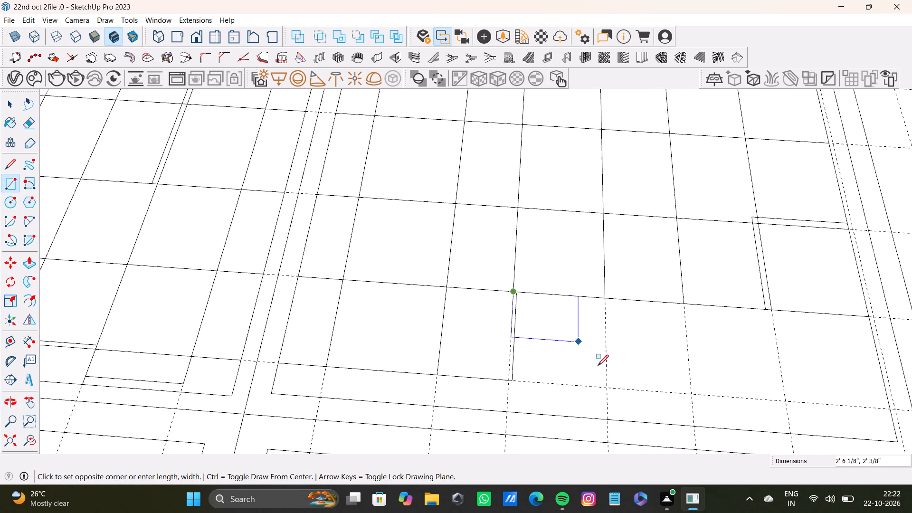
pyautogui.moveTo(607, 386); pyautogui.dragTo(608, 375)
pyautogui.moveTo(603, 295); pyautogui.dragTo(617, 304)
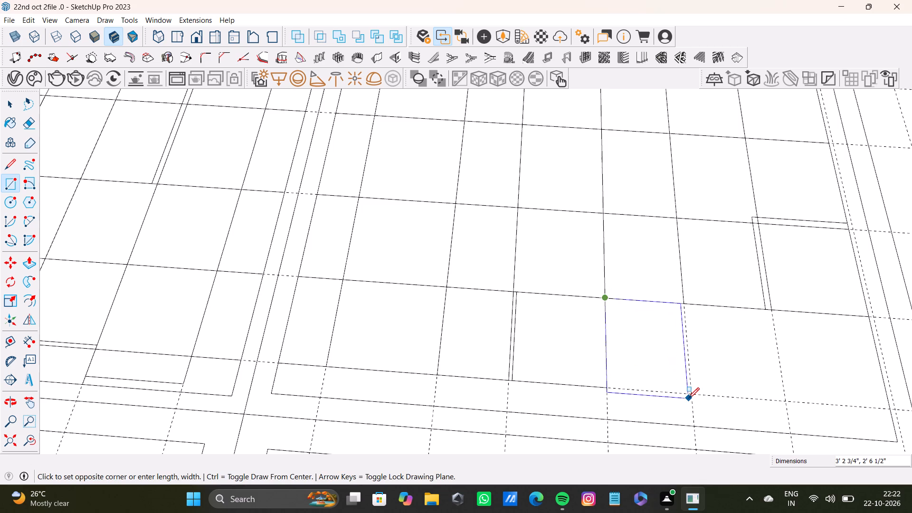
pyautogui.click(689, 390)
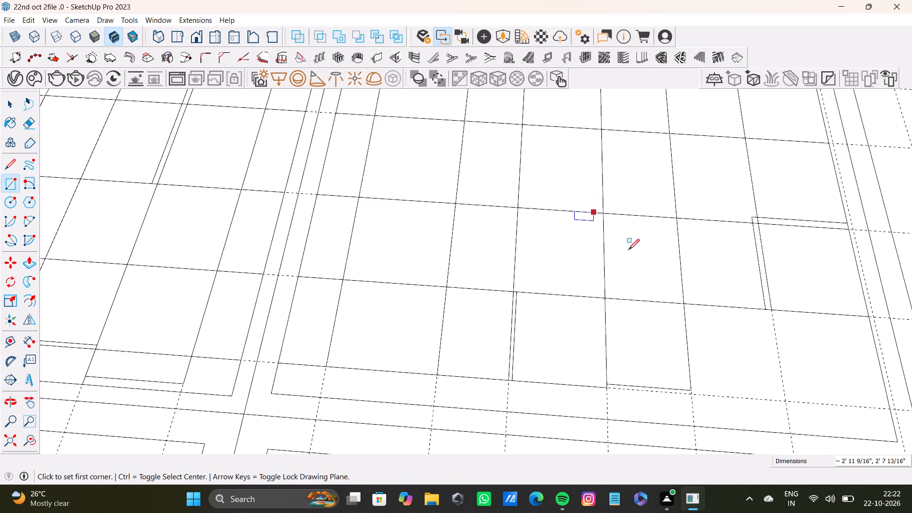
pyautogui.click(680, 302)
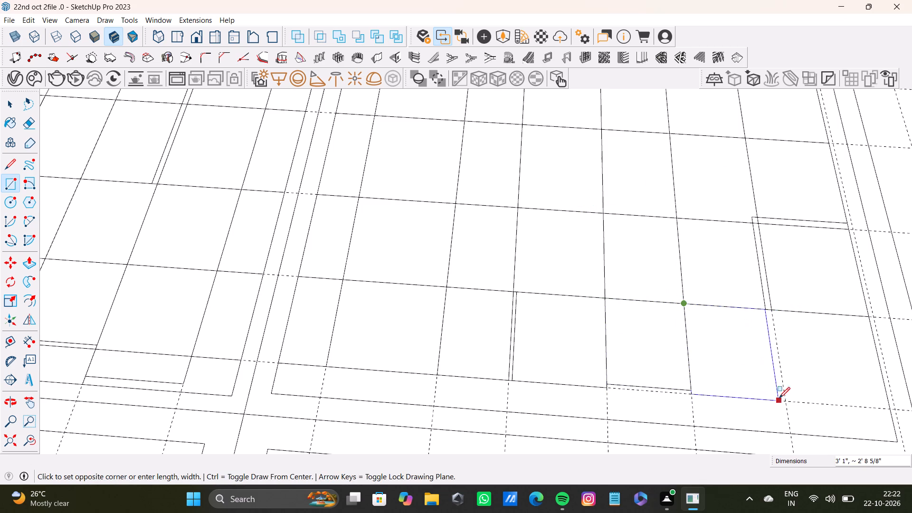
pyautogui.click(786, 399)
pyautogui.click(771, 307)
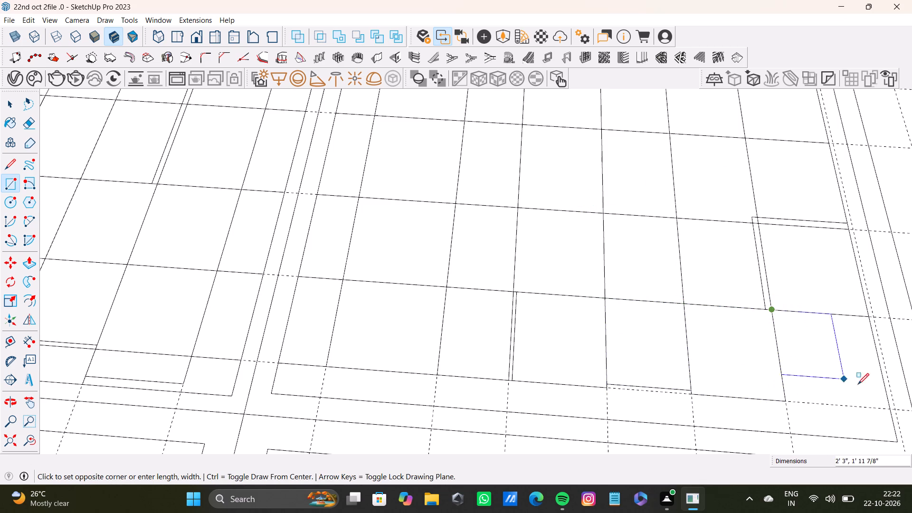
pyautogui.click(886, 408)
# Start the next bay's first row with four rectangles from the frame corner, the first about 3' by 1' 8", the third about 3' square.
pyautogui.scroll(-11, 652, 366)
pyautogui.moveTo(508, 277); pyautogui.dragTo(132, 294, button='middle')
pyautogui.keyDown('shift'); pyautogui.scroll(-1, 132, 294); pyautogui.keyUp('shift')
pyautogui.scroll(3, 283, 288)
pyautogui.keyDown('shift'); pyautogui.moveTo(284, 285); pyautogui.dragTo(337, 334, button='middle'); pyautogui.keyUp('shift')
pyautogui.scroll(5, 332, 288)
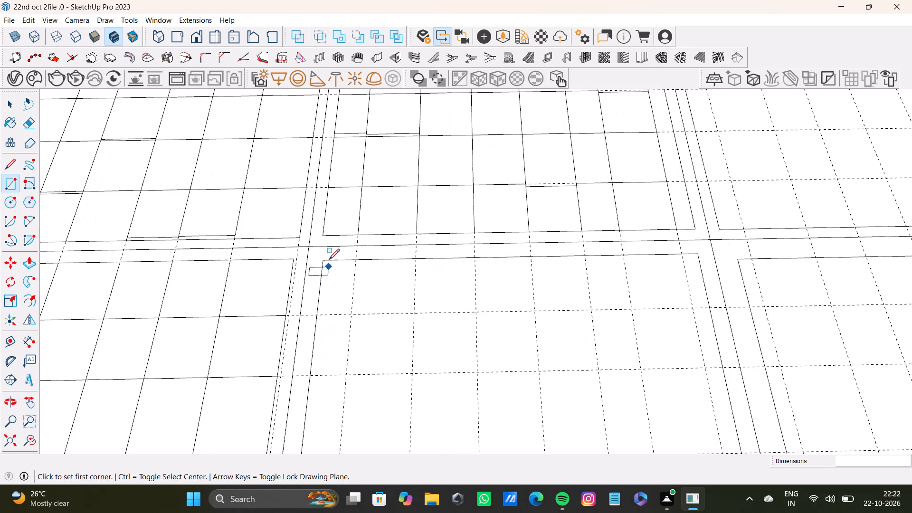
pyautogui.click(329, 259)
pyautogui.click(350, 314)
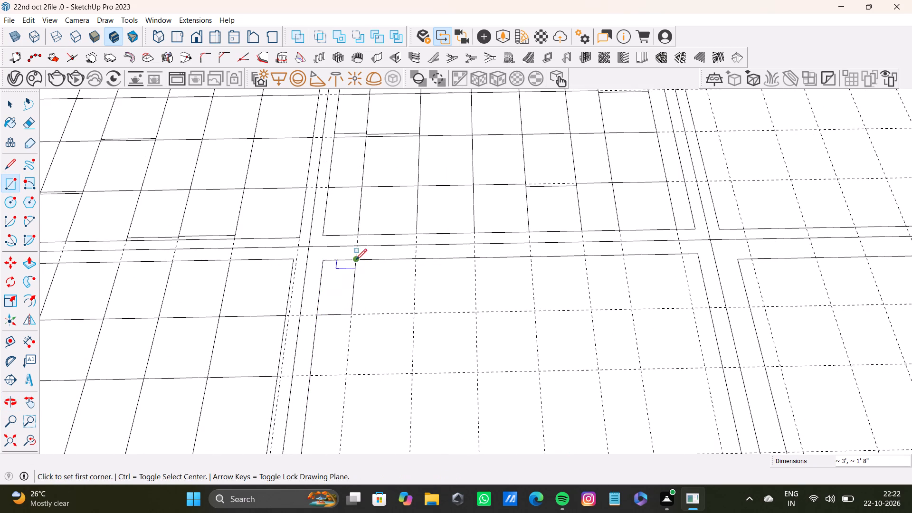
pyautogui.moveTo(356, 259); pyautogui.dragTo(365, 271)
pyautogui.click(414, 314)
pyautogui.moveTo(416, 260); pyautogui.dragTo(427, 272)
pyautogui.click(474, 314)
pyautogui.moveTo(476, 257); pyautogui.dragTo(476, 257)
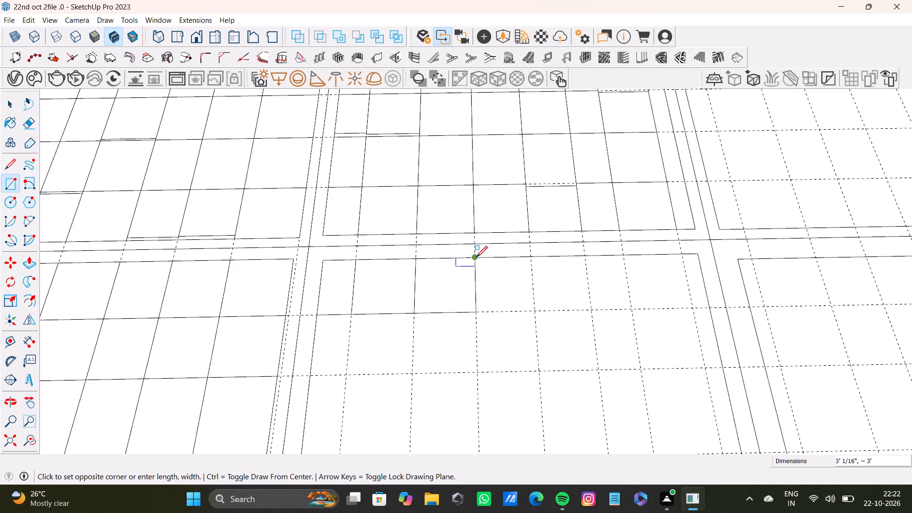
pyautogui.moveTo(476, 257); pyautogui.dragTo(482, 259)
pyautogui.click(536, 310)
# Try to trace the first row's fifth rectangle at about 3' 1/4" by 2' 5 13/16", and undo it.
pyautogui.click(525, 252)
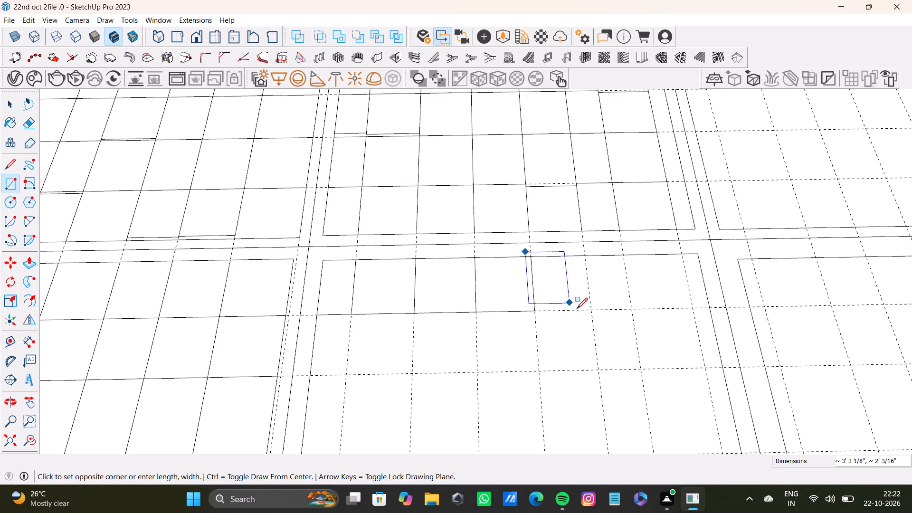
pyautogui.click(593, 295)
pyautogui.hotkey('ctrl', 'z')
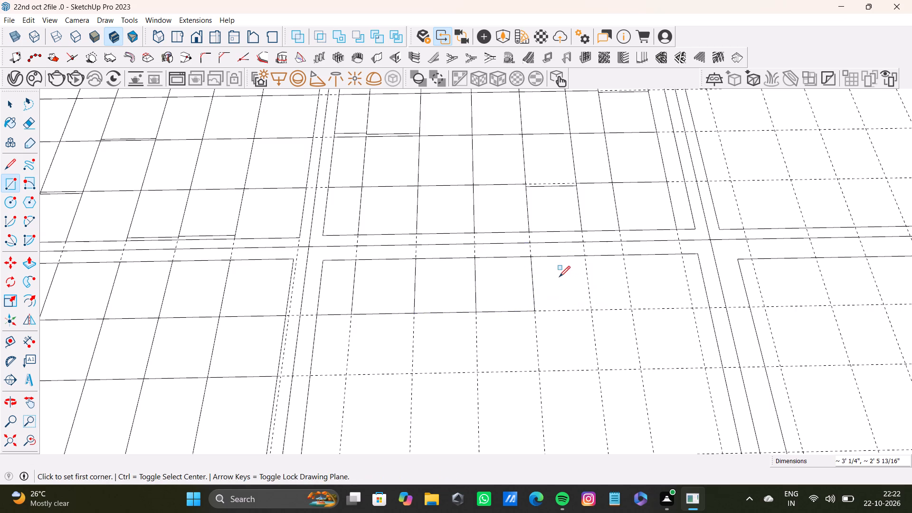
# Draw a rectangle about 6' by 5' 6 1/8" centred on the frame edge at the fifth column's start, and leave the Rectangle tool.
pyautogui.scroll(3, 533, 261)
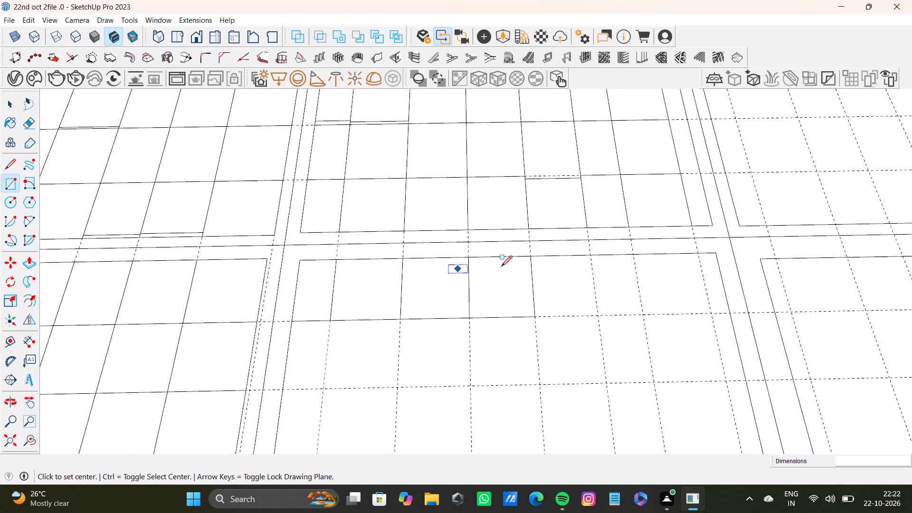
pyautogui.click(527, 258)
pyautogui.click(599, 313)
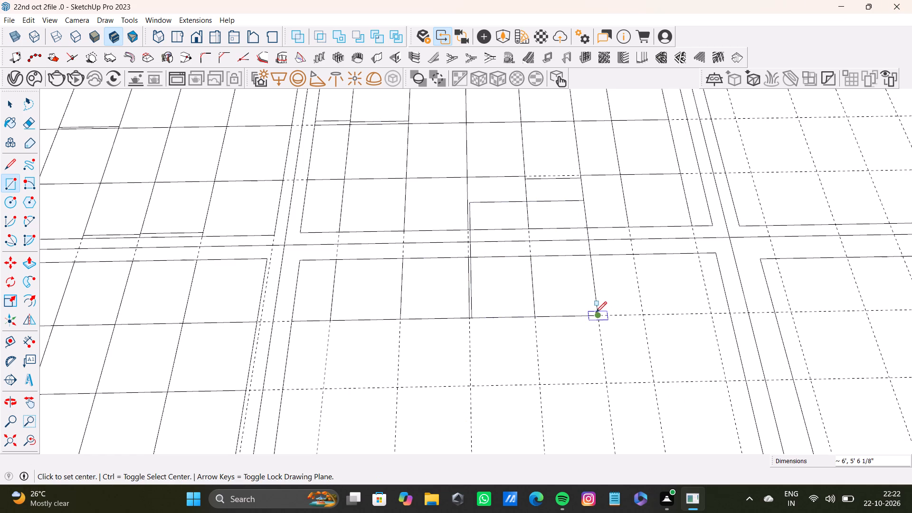
pyautogui.press('space')
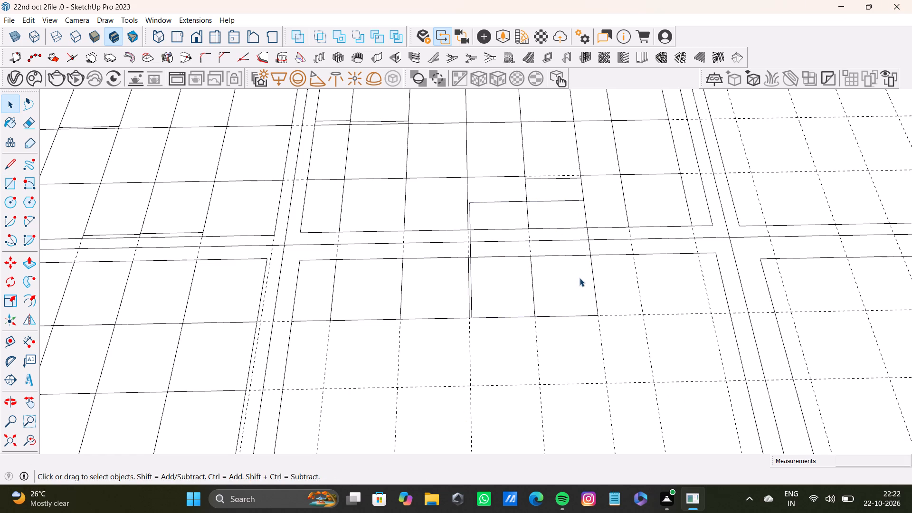
# Complete the bay's first row with its last two rectangles, tracing from the frame edge down to the first cross guide.
pyautogui.press('r')
pyautogui.click(591, 258)
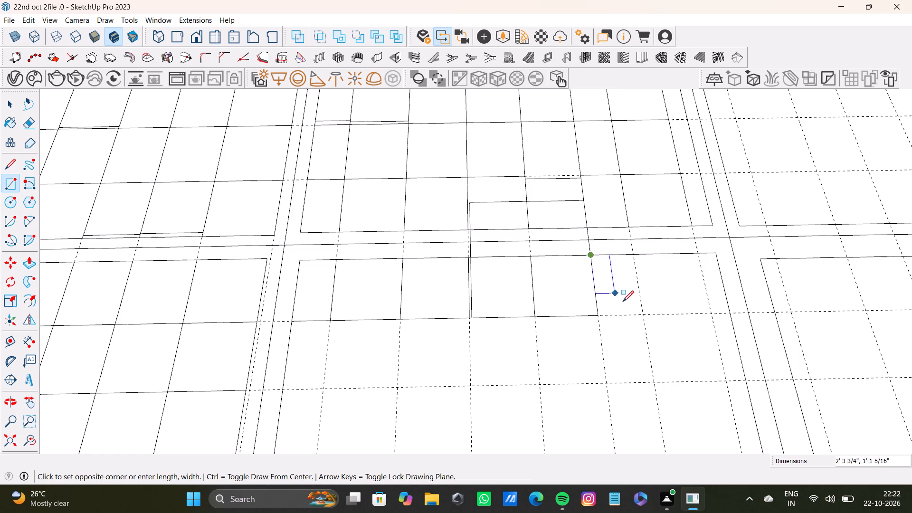
pyautogui.click(643, 317)
pyautogui.moveTo(631, 256); pyautogui.dragTo(651, 271)
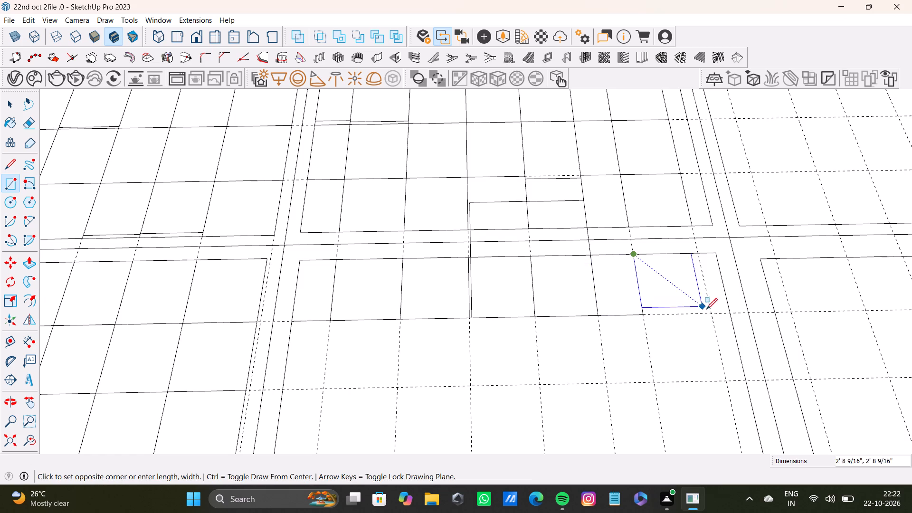
pyautogui.click(711, 313)
# Start the bay's second row with three adjoining rectangles from the frame edge, spanning the first three guide columns.
pyautogui.scroll(-4, 261, 367)
pyautogui.scroll(6, 291, 340)
pyautogui.moveTo(278, 331); pyautogui.dragTo(283, 341)
pyautogui.click(317, 420)
pyautogui.moveTo(323, 332); pyautogui.dragTo(342, 352)
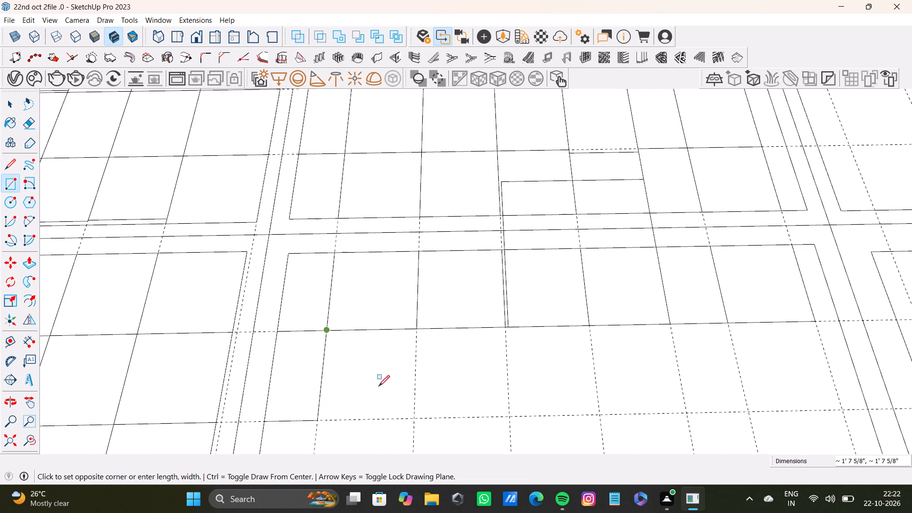
pyautogui.click(414, 418)
pyautogui.click(419, 329)
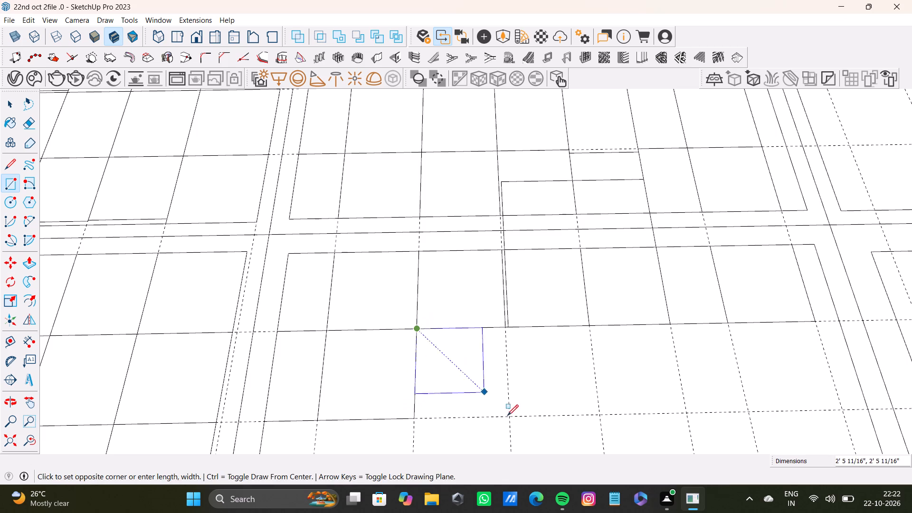
pyautogui.click(510, 419)
# Complete the second row with four rectangles about 3' 3/16" deep and 2' 10 1/4", 2' 9 1/16", 1' 11 5/8" and 2' 11 7/8" wide.
pyautogui.scroll(-4, 502, 403)
pyautogui.keyDown('shift'); pyautogui.moveTo(501, 400); pyautogui.dragTo(367, 359, button='middle'); pyautogui.keyUp('shift')
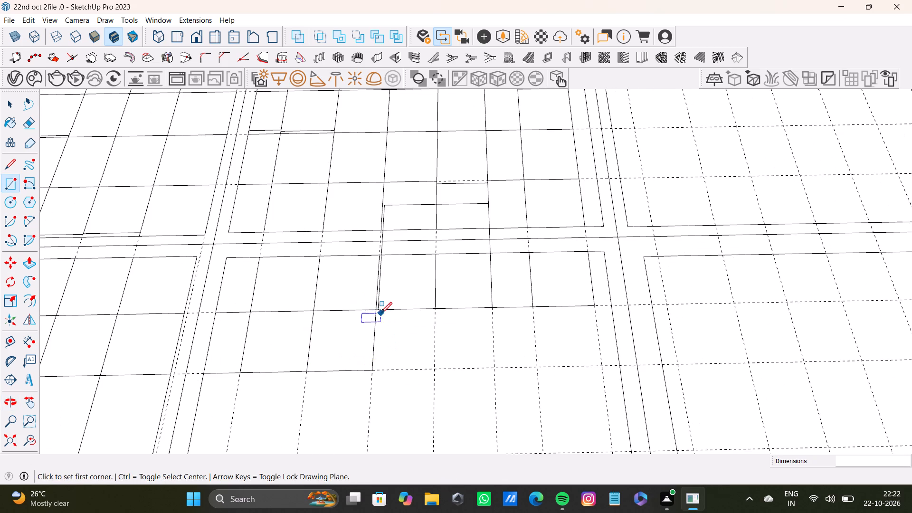
pyautogui.moveTo(376, 309); pyautogui.dragTo(389, 318)
pyautogui.click(434, 372)
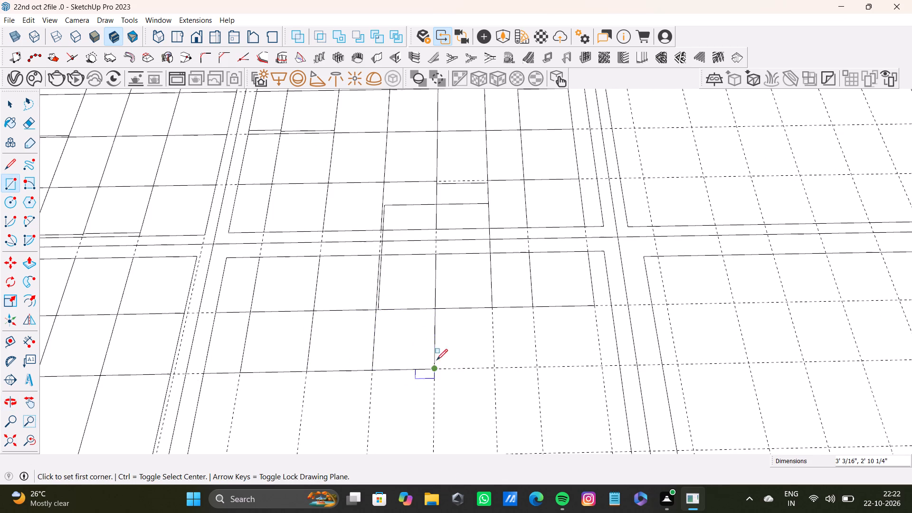
pyautogui.moveTo(433, 307); pyautogui.dragTo(439, 312)
pyautogui.click(499, 369)
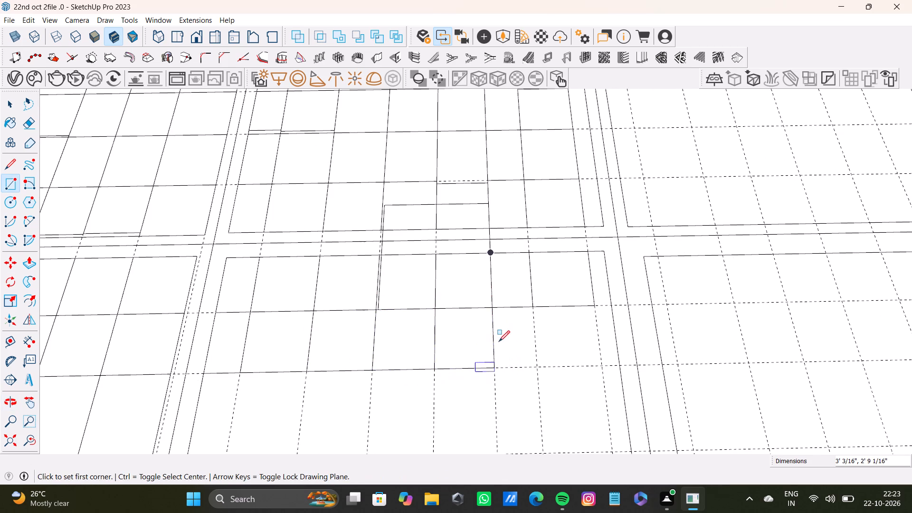
pyautogui.moveTo(489, 303); pyautogui.dragTo(494, 308)
pyautogui.click(536, 365)
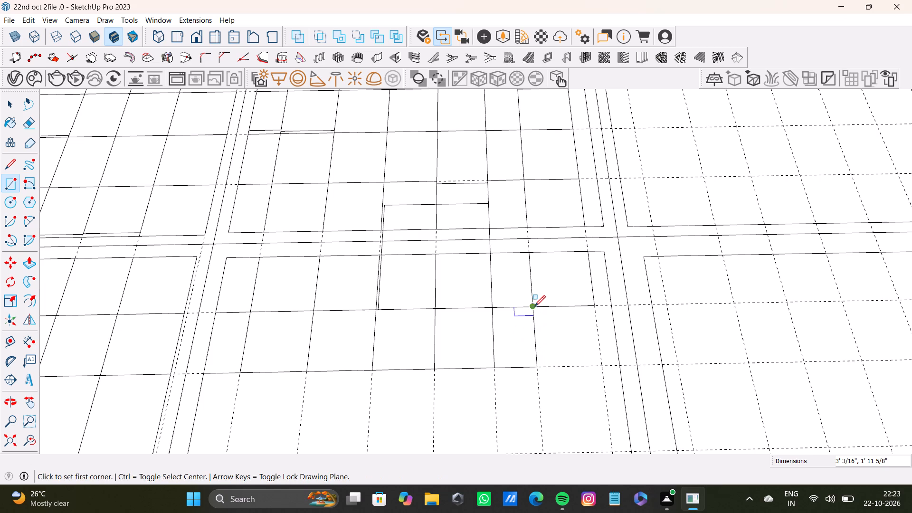
pyautogui.click(535, 307)
pyautogui.click(603, 367)
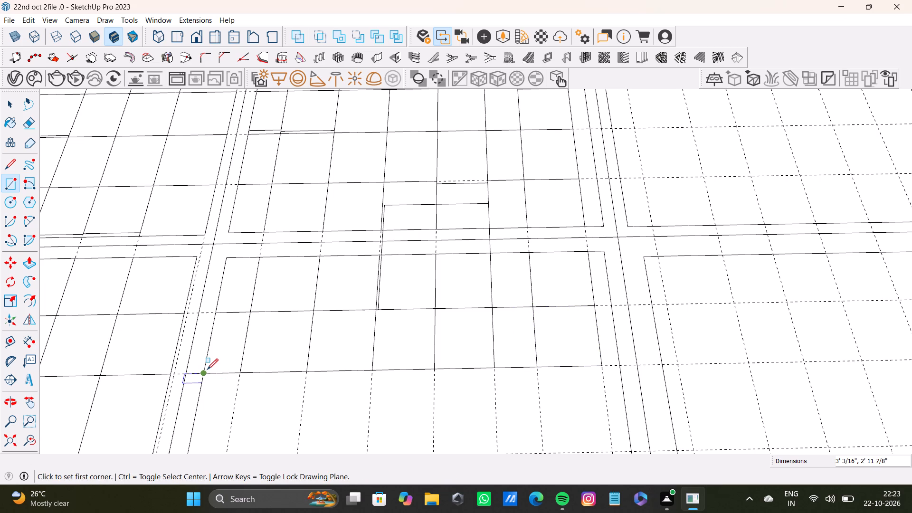
# Start the third row with four adjoining rectangles from the frame edge, the first about 3' 10 1/8" by 1' 8".
pyautogui.scroll(-2, 211, 373)
pyautogui.keyDown('shift'); pyautogui.moveTo(213, 370); pyautogui.dragTo(213, 269, button='middle'); pyautogui.keyUp('shift')
pyautogui.scroll(3, 215, 273)
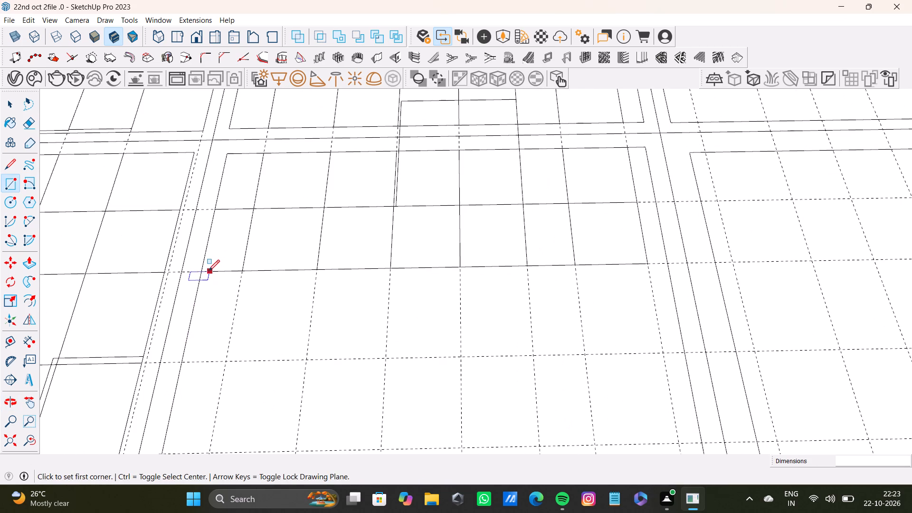
pyautogui.click(204, 271)
pyautogui.click(224, 361)
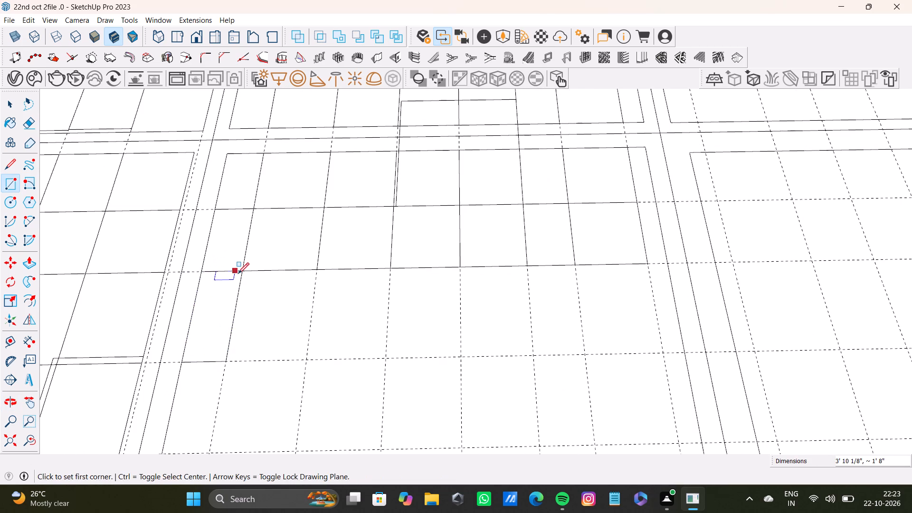
pyautogui.click(240, 274)
pyautogui.click(307, 360)
pyautogui.moveTo(314, 272); pyautogui.dragTo(331, 290)
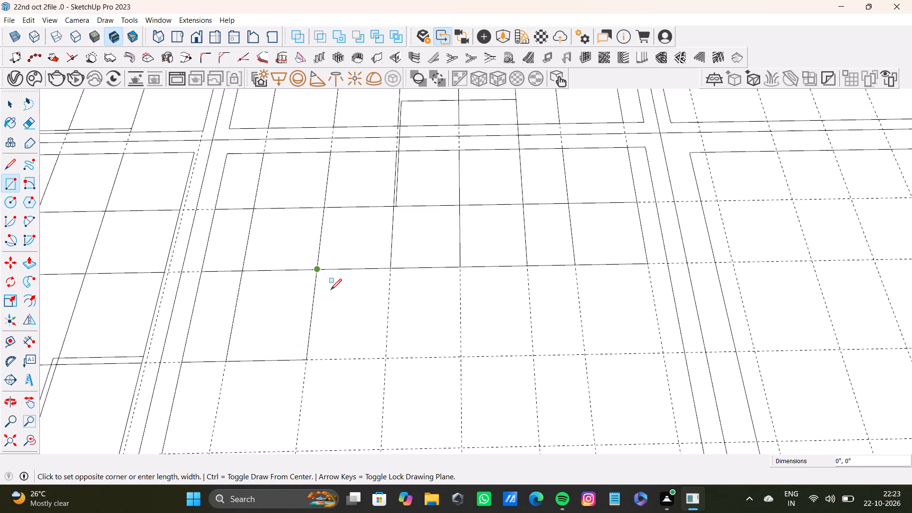
pyautogui.moveTo(331, 290); pyautogui.dragTo(336, 297)
pyautogui.click(383, 359)
pyautogui.moveTo(387, 270); pyautogui.dragTo(391, 275)
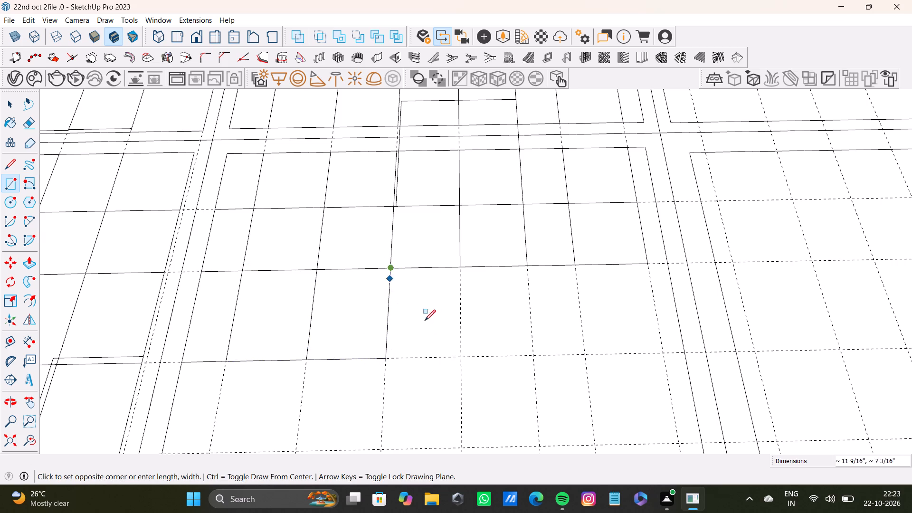
pyautogui.click(461, 357)
# Complete the third row with three rectangles to the last column guide, the first about 3' 10 1/8" by 2' 9 1/16", the second 1' 11 5/8" wide.
pyautogui.keyDown('shift'); pyautogui.scroll(-3, 451, 353); pyautogui.keyUp('shift')
pyautogui.keyDown('shift'); pyautogui.moveTo(448, 346); pyautogui.dragTo(303, 323, button='middle'); pyautogui.keyUp('shift')
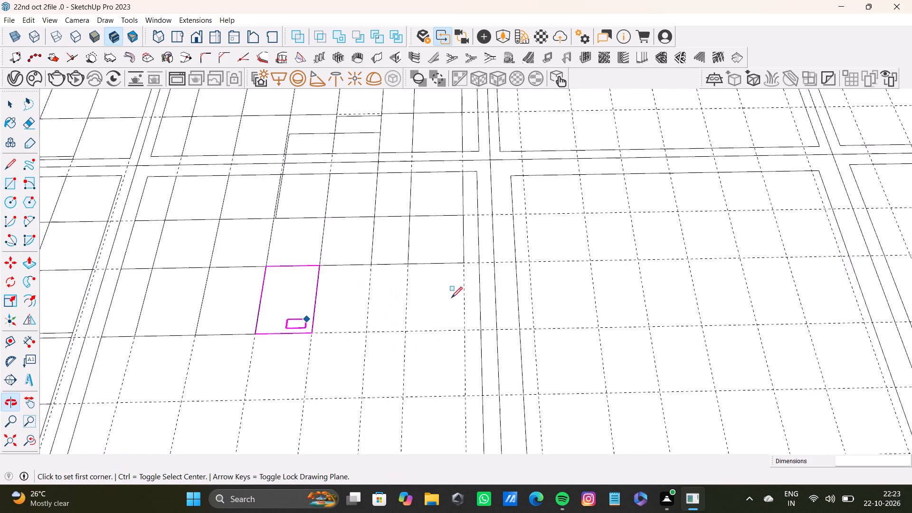
pyautogui.scroll(2, 424, 286)
pyautogui.click(296, 260)
pyautogui.click(353, 343)
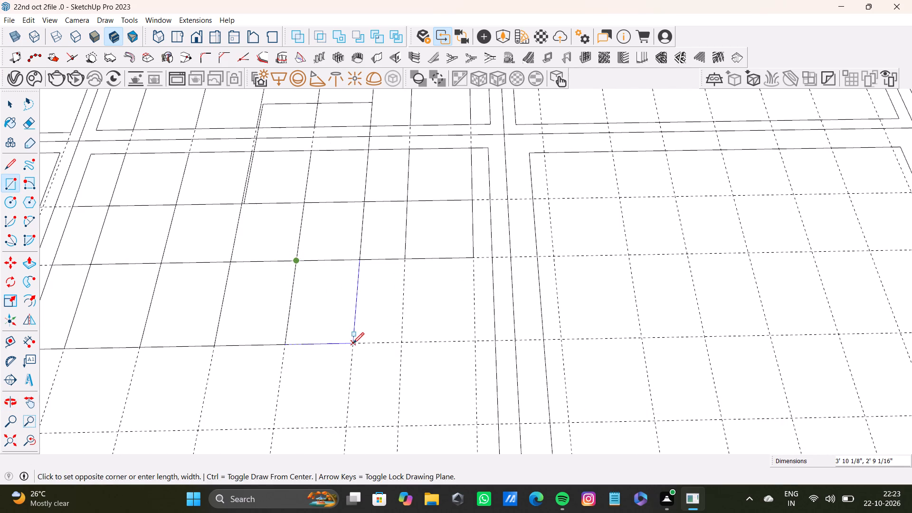
pyautogui.moveTo(364, 261); pyautogui.dragTo(367, 266)
pyautogui.click(402, 344)
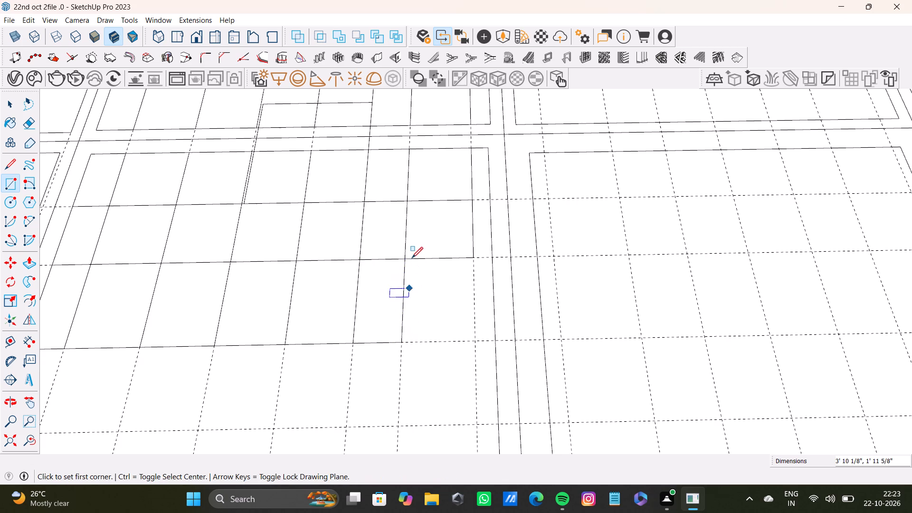
pyautogui.click(408, 259)
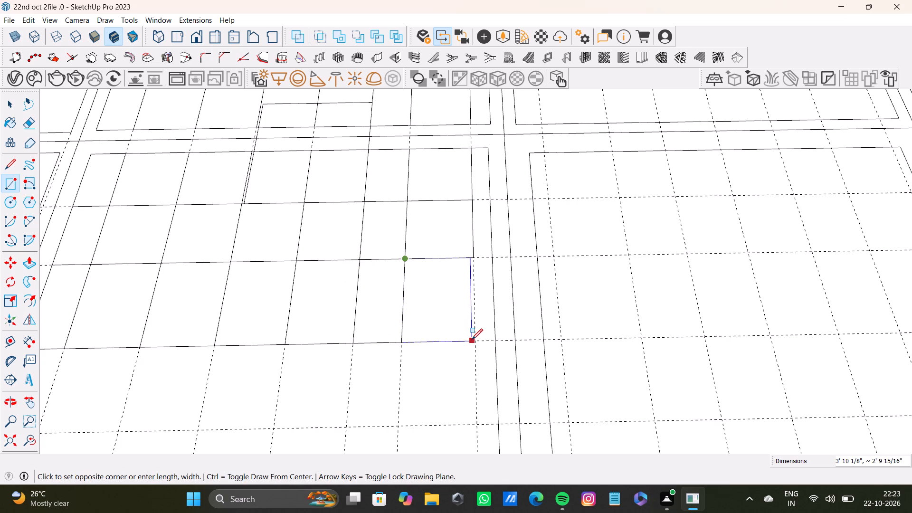
pyautogui.click(474, 340)
# Start the fourth row with three rectangles from the frame edge, about 3' 4 5/16" deep and 1' 8", 3' 1/2" and 3' 1/16" wide.
pyautogui.scroll(-4, 433, 323)
pyautogui.keyDown('shift'); pyautogui.moveTo(424, 323); pyautogui.dragTo(431, 242, button='middle'); pyautogui.keyUp('shift')
pyautogui.scroll(3, 41, 317)
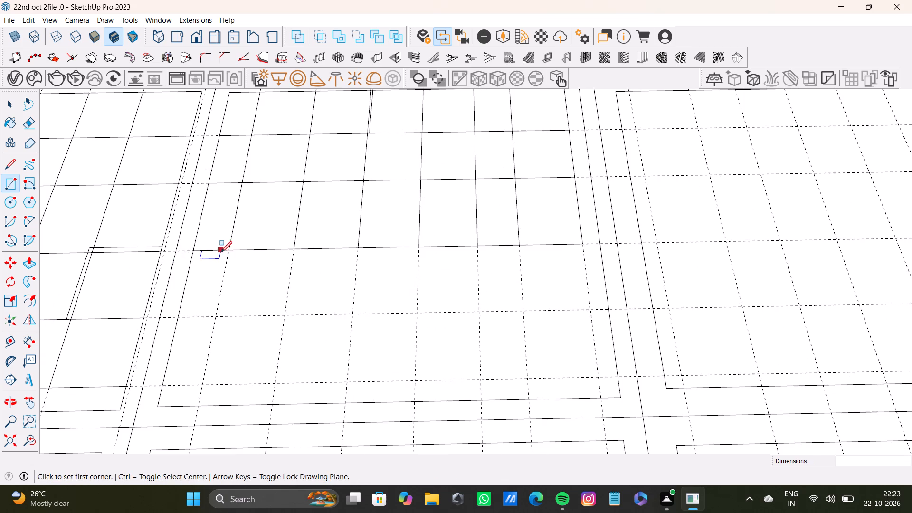
pyautogui.click(189, 252)
pyautogui.click(214, 319)
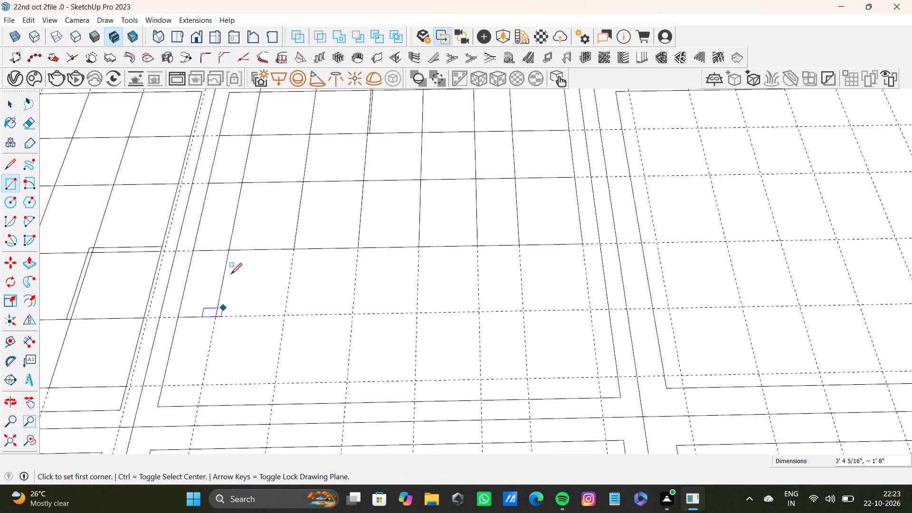
pyautogui.click(226, 247)
pyautogui.click(282, 319)
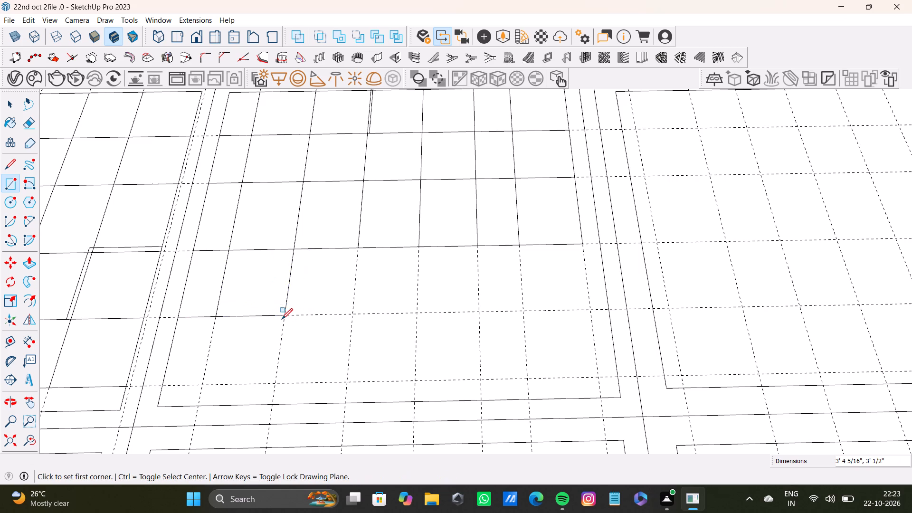
pyautogui.click(294, 245)
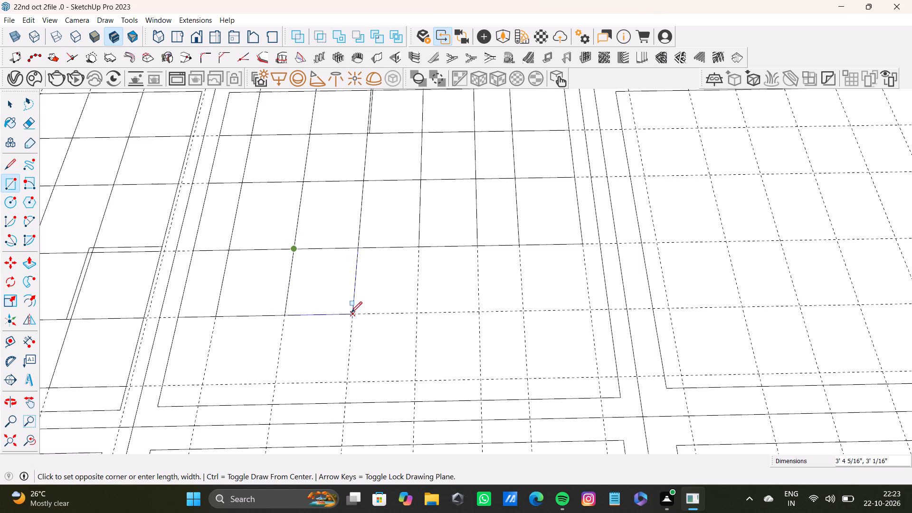
pyautogui.click(351, 312)
# Complete the fourth row with four rectangles about 3' 4 5/16" deep and 2' 10 1/4", 2' 9 1/16", 1' 11 5/8" and 2' 11 7/8" wide.
pyautogui.moveTo(355, 247); pyautogui.dragTo(366, 249)
pyautogui.click(412, 312)
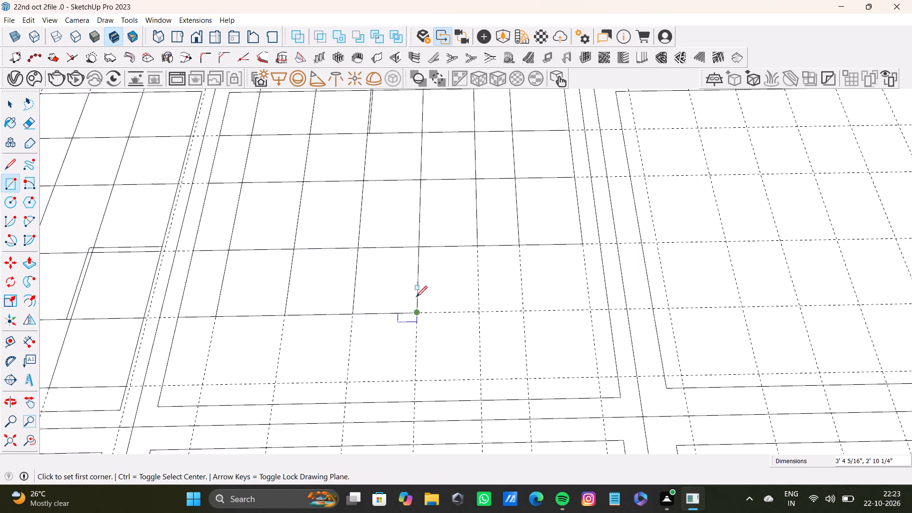
pyautogui.moveTo(420, 247); pyautogui.dragTo(424, 248)
pyautogui.click(474, 314)
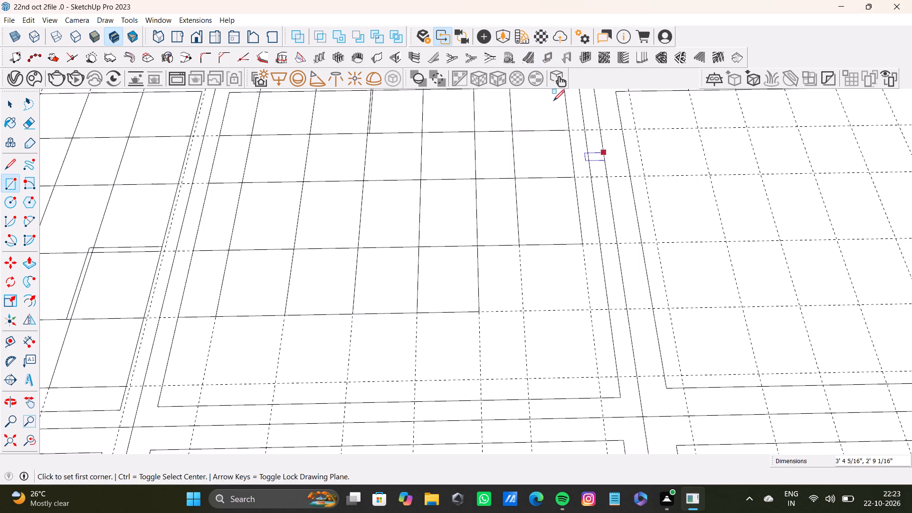
pyautogui.click(483, 243)
pyautogui.click(525, 309)
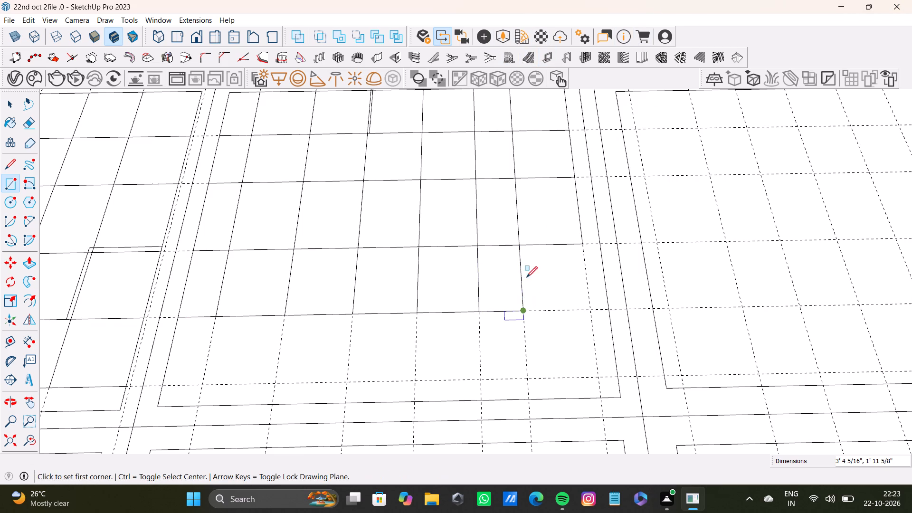
pyautogui.moveTo(520, 246); pyautogui.dragTo(530, 252)
pyautogui.click(589, 307)
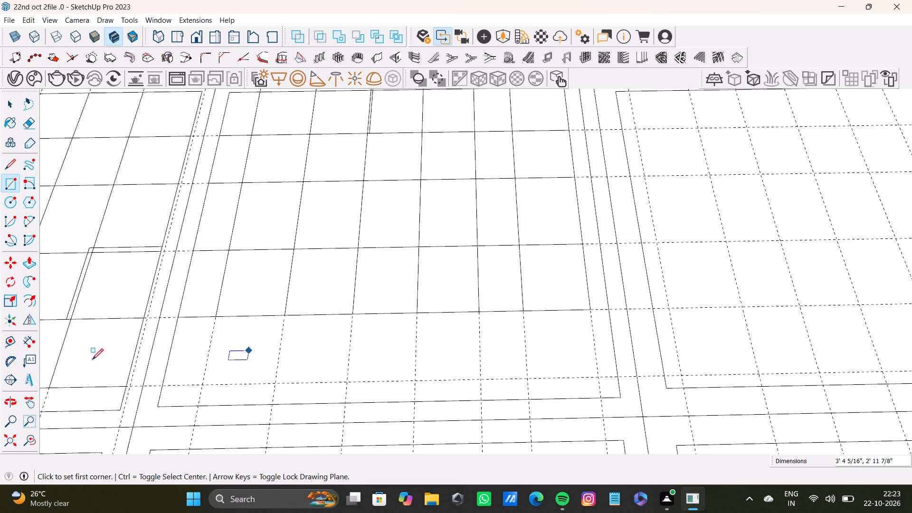
# Trace the fifth row with seven rectangles from the frame edge, the first about 3' 1" by 1' 8", the last about 2' 9 5/8" by 2' 7 1/8".
pyautogui.click(180, 315)
pyautogui.click(203, 385)
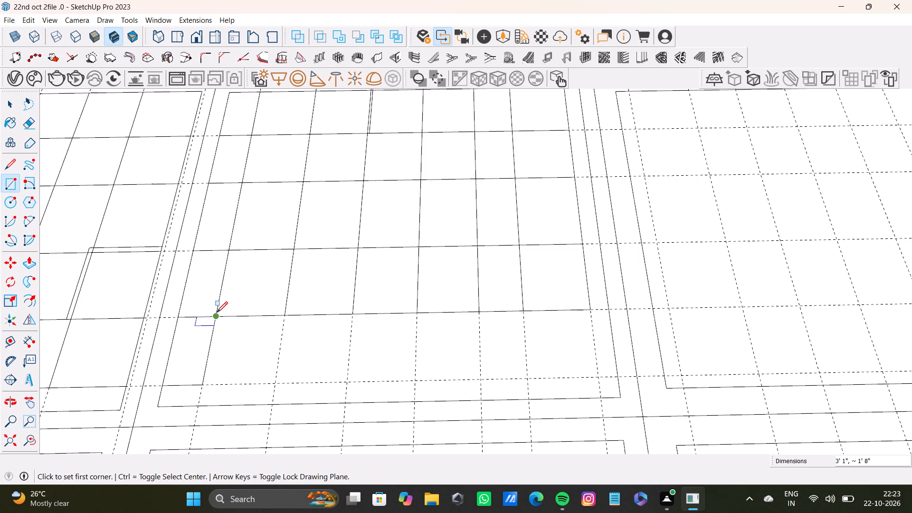
pyautogui.moveTo(217, 313); pyautogui.dragTo(223, 323)
pyautogui.click(277, 382)
pyautogui.click(285, 315)
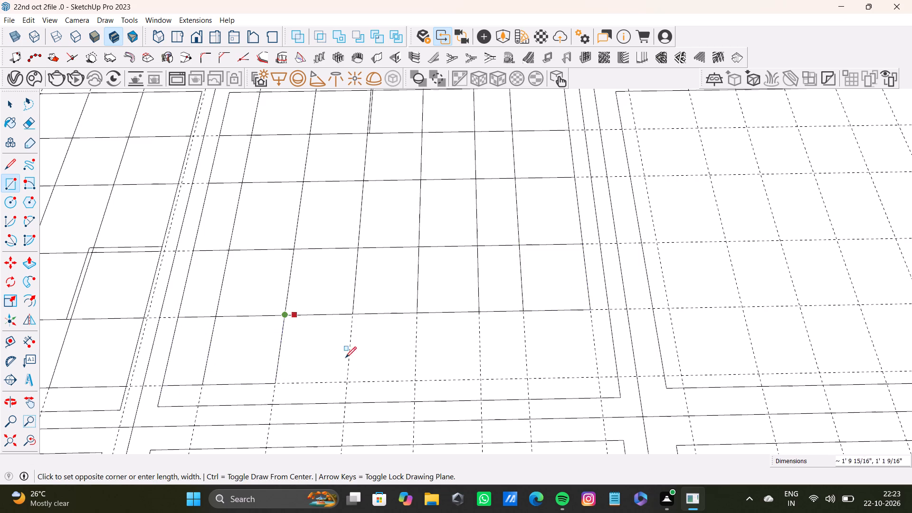
pyautogui.click(349, 381)
pyautogui.click(348, 313)
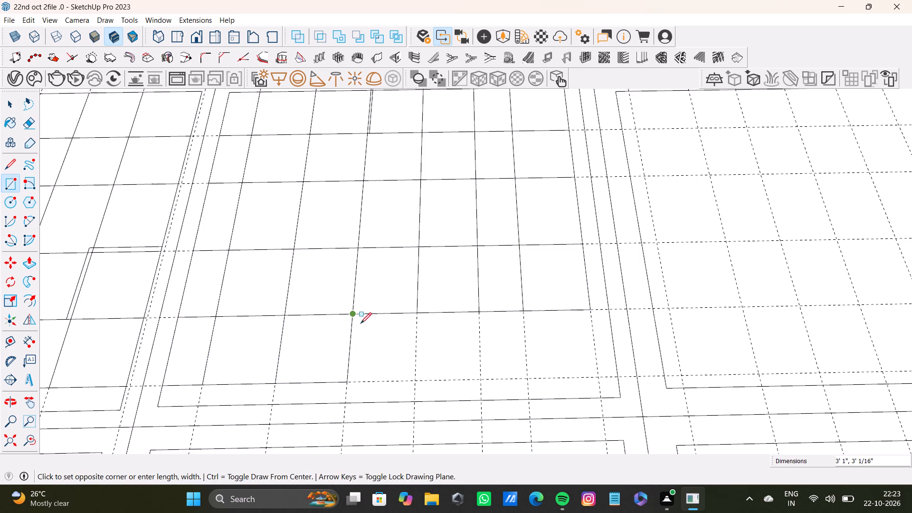
pyautogui.click(421, 382)
pyautogui.click(416, 312)
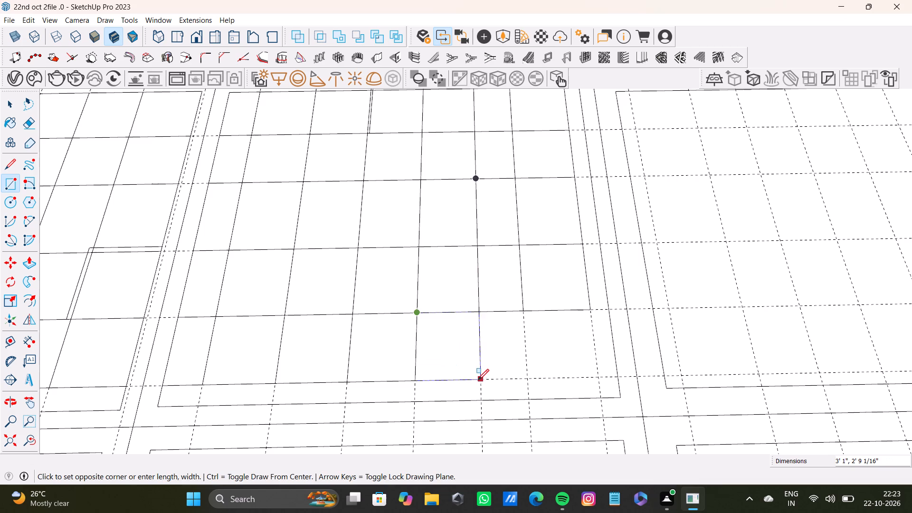
pyautogui.click(478, 380)
pyautogui.click(477, 311)
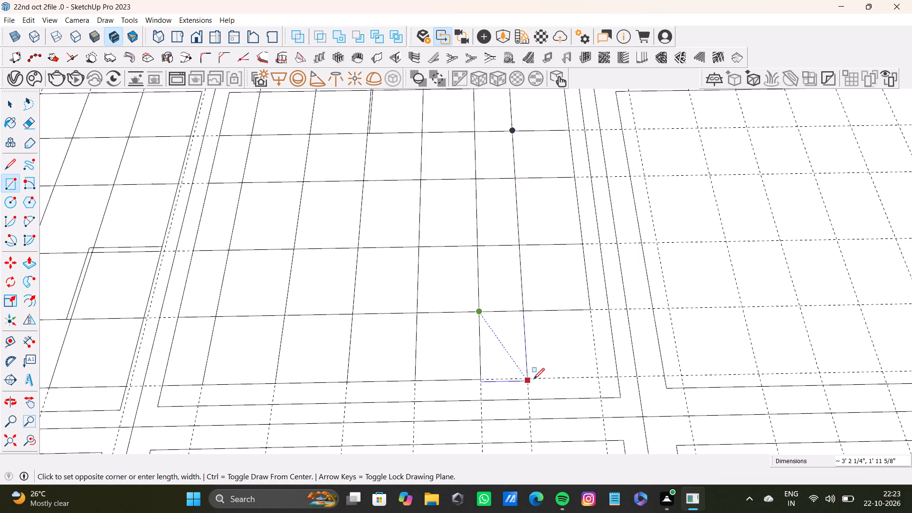
pyautogui.click(528, 378)
pyautogui.click(528, 321)
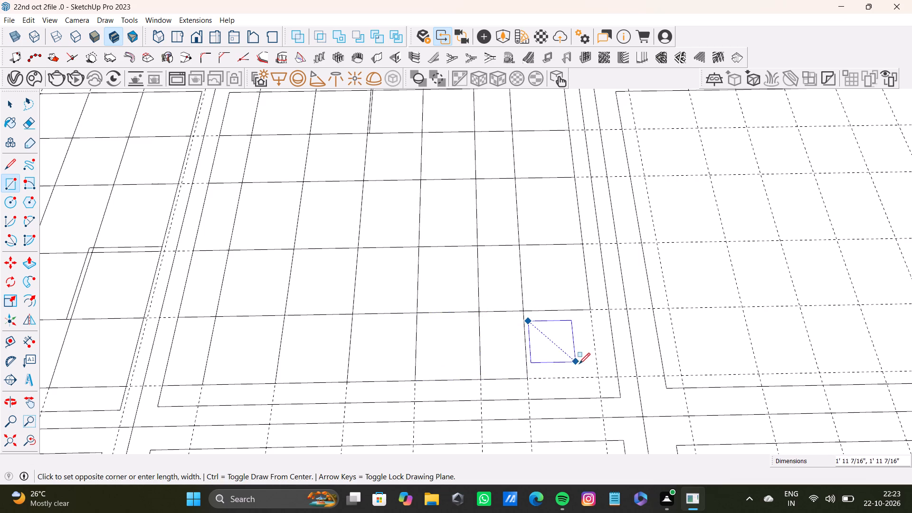
pyautogui.click(599, 377)
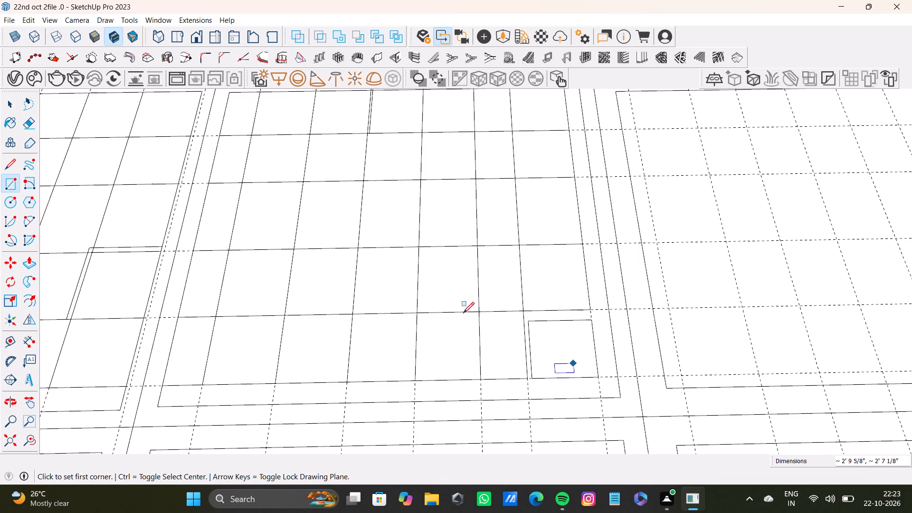
# Start the adjacent undivided bay's first row with three rectangles from its first column guide, the first about 3' 3 3/8" by 2' 7 3/4".
pyautogui.scroll(-8, 435, 304)
pyautogui.keyDown('ctrl'); pyautogui.moveTo(428, 280); pyautogui.dragTo(361, 280, button='middle'); pyautogui.keyUp('ctrl')
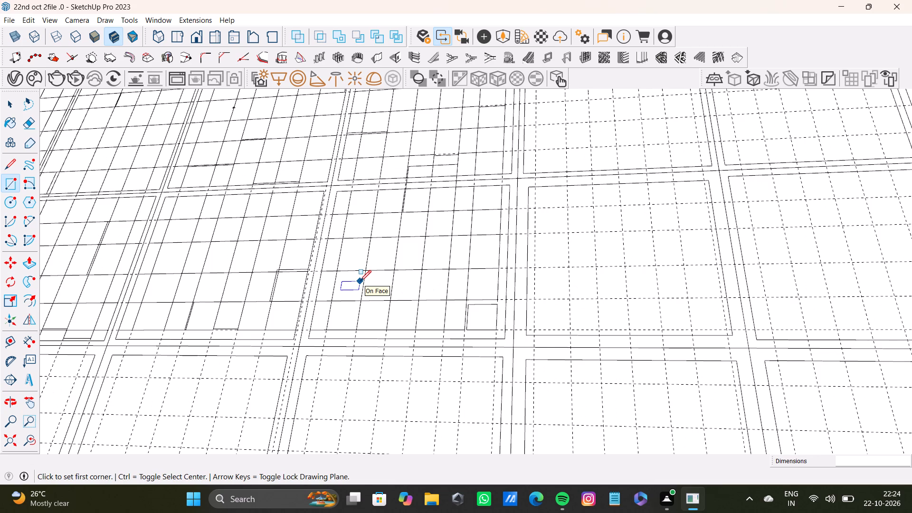
pyautogui.scroll(5, 604, 198)
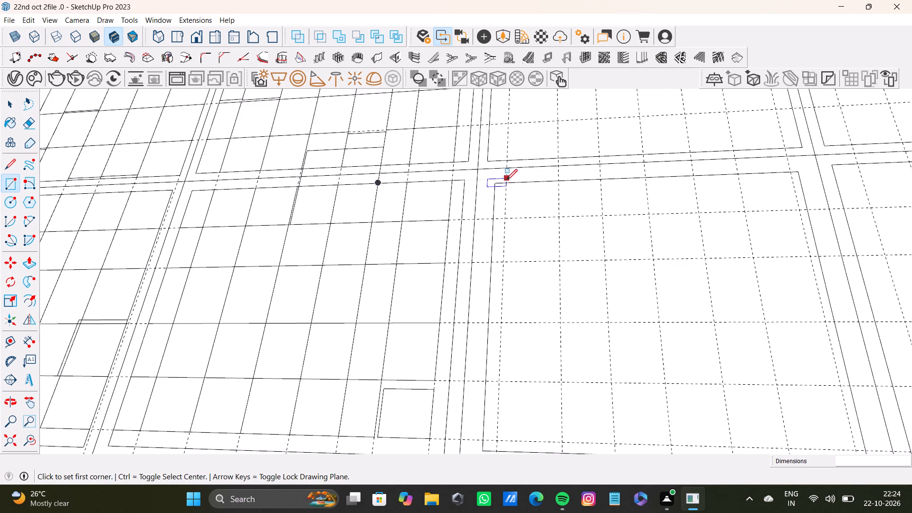
pyautogui.moveTo(506, 181); pyautogui.dragTo(515, 189)
pyautogui.click(560, 214)
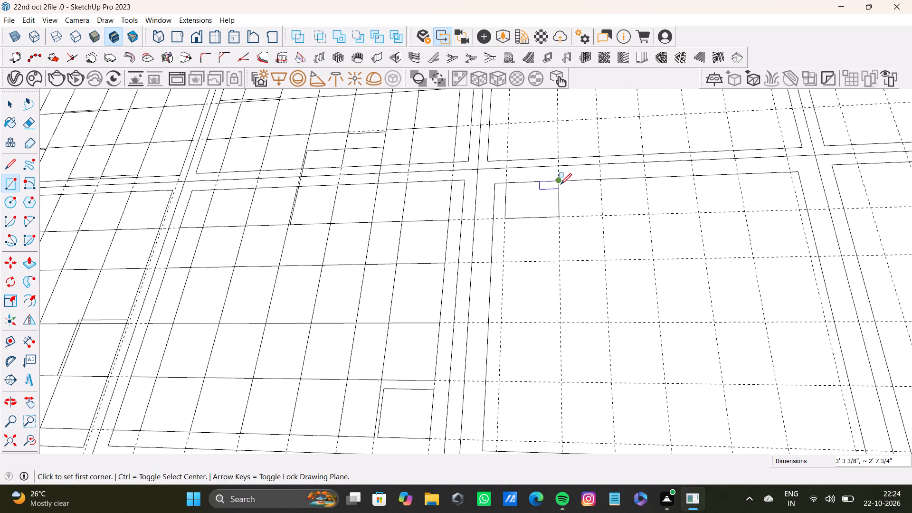
pyautogui.click(560, 183)
pyautogui.click(604, 220)
pyautogui.moveTo(601, 179); pyautogui.dragTo(611, 184)
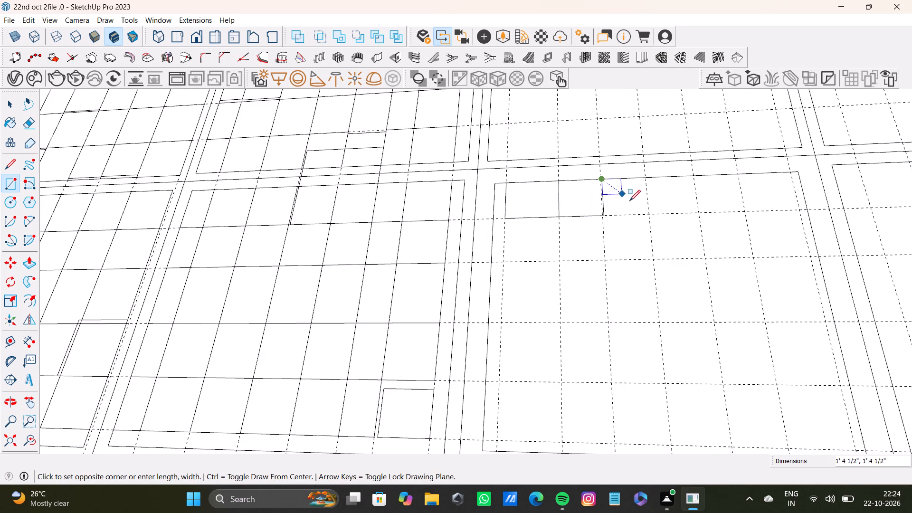
pyautogui.click(647, 215)
# Extend this first row with three more rectangles to the last column guide, the second about 2' 7 3/16" by 2' 2 7/8", the third 2' 11 5/16" by 2' 7 3/4".
pyautogui.click(646, 180)
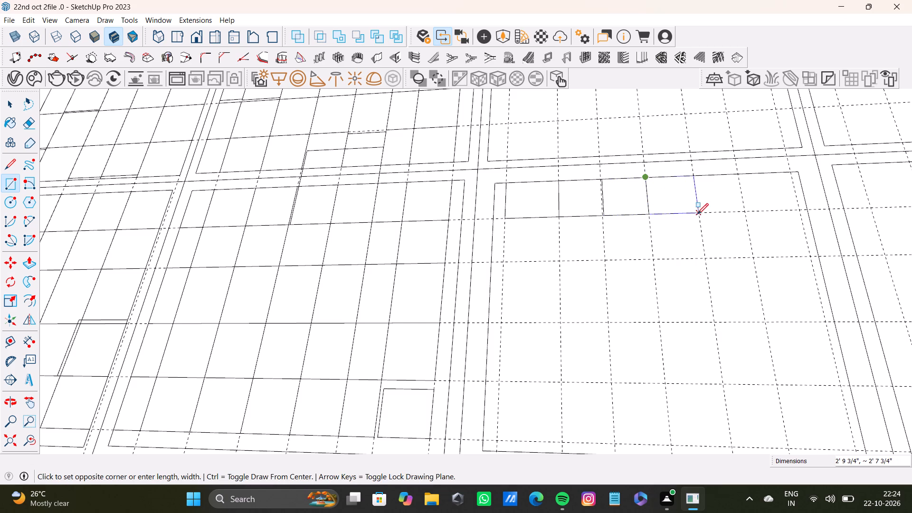
pyautogui.click(697, 214)
pyautogui.click(690, 181)
pyautogui.click(742, 213)
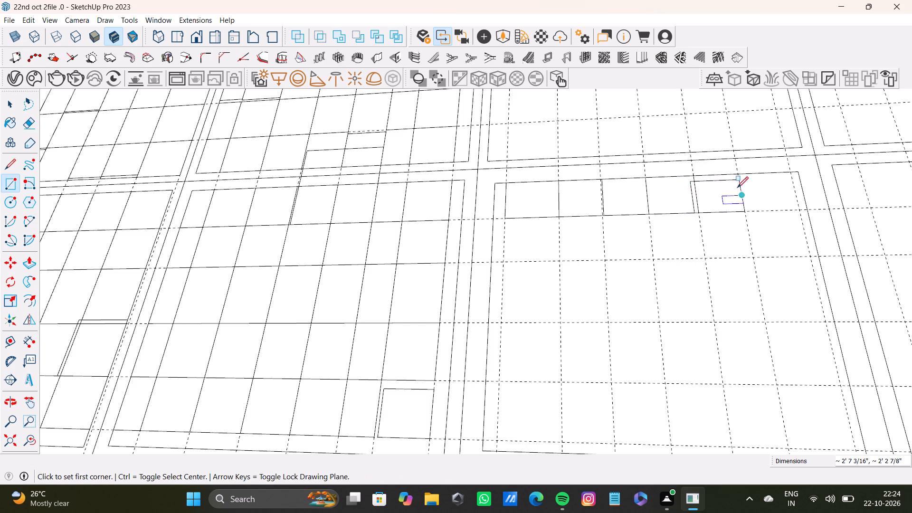
pyautogui.moveTo(737, 175); pyautogui.dragTo(752, 193)
pyautogui.click(798, 210)
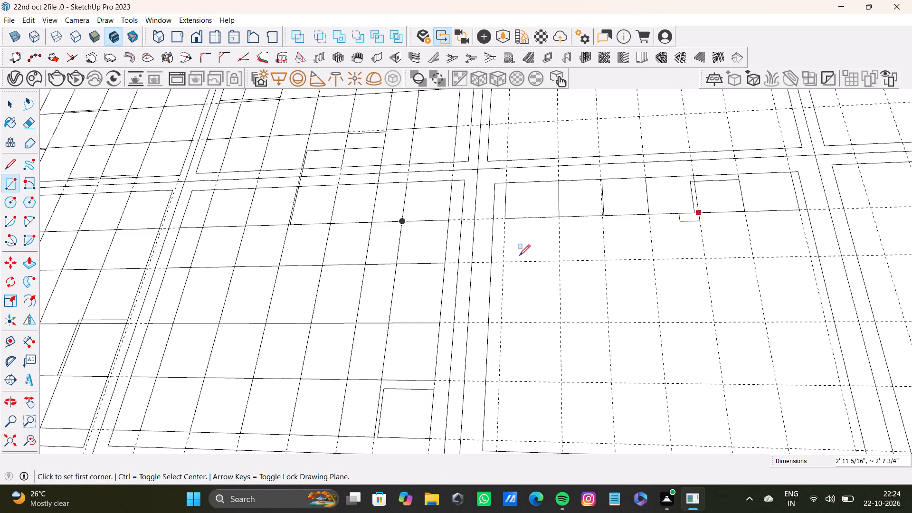
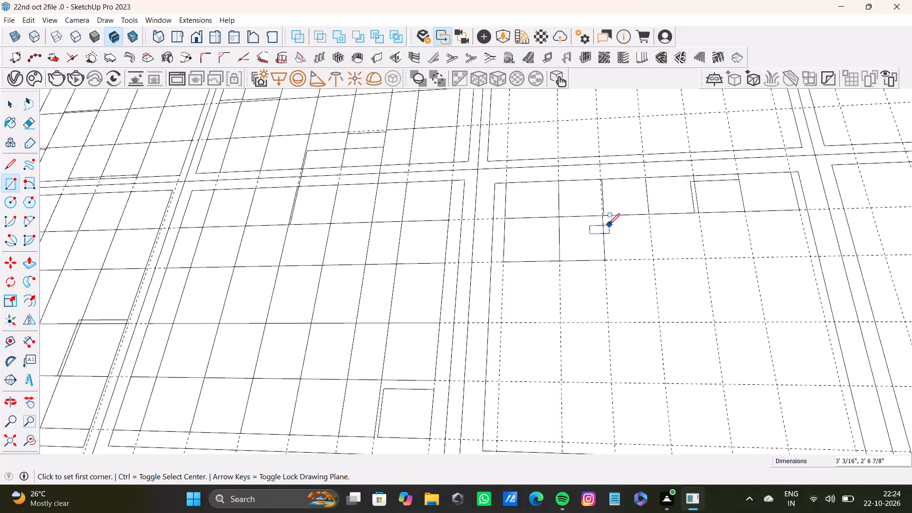
# Complete the second row with four rectangles about 3' 3/16" deep, the first about 2' 7 3/8" wide, the last about 2' 11 5/16" wide.
pyautogui.moveTo(603, 215); pyautogui.dragTo(608, 219)
pyautogui.click(656, 261)
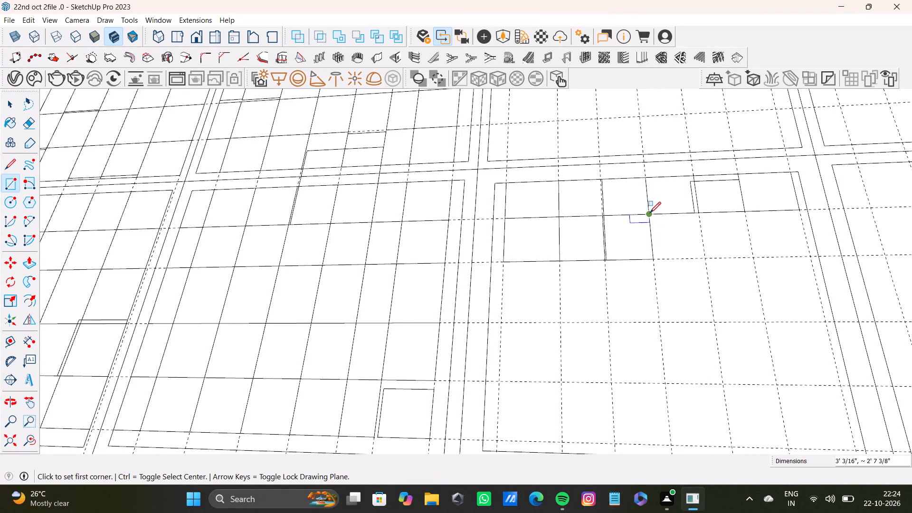
pyautogui.moveTo(650, 213); pyautogui.dragTo(661, 225)
pyautogui.click(705, 259)
pyautogui.click(700, 213)
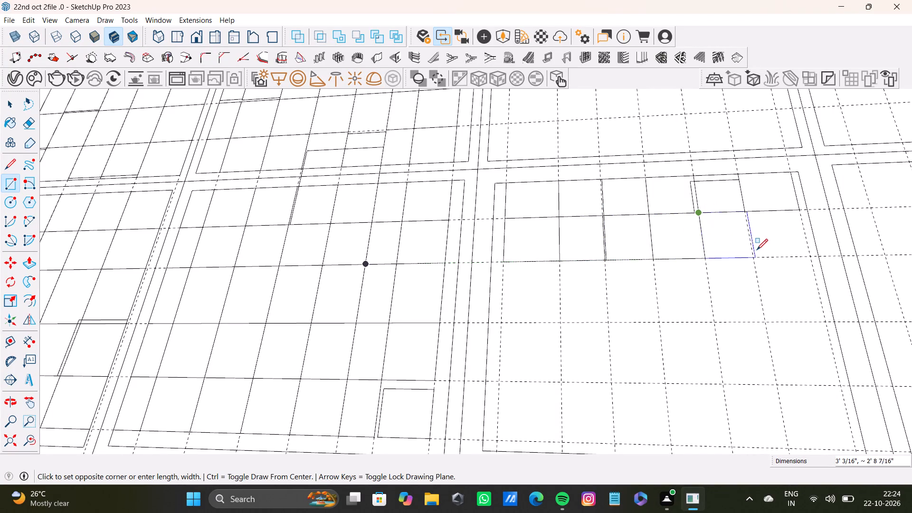
pyautogui.click(754, 254)
pyautogui.moveTo(747, 212); pyautogui.dragTo(768, 229)
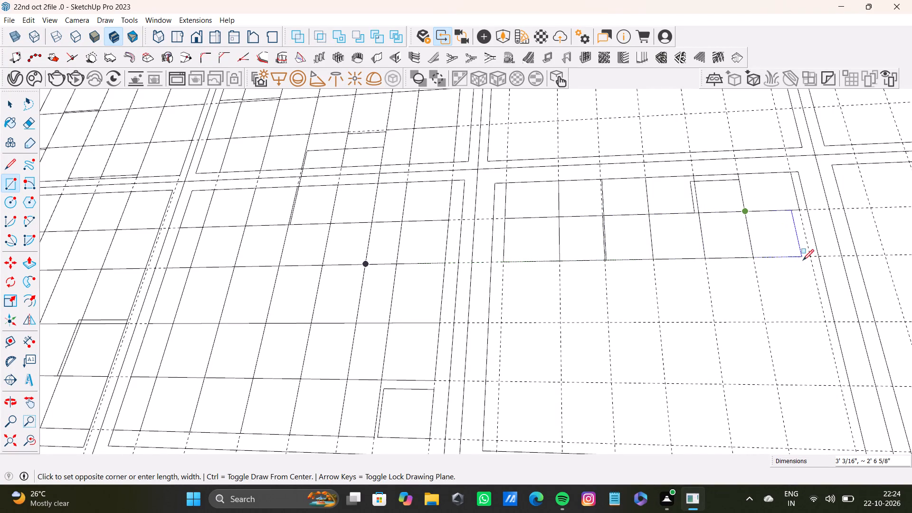
pyautogui.click(812, 258)
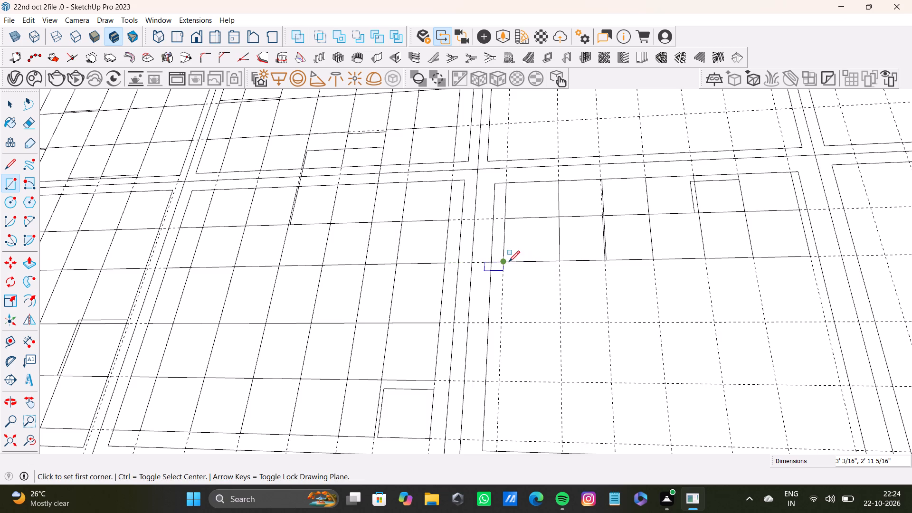
# Trace five third-row rectangles about 3' 10 1/8" deep from the first column guide, the first 3' 3 3/8" wide, the third 2' 8 1/4".
pyautogui.click(509, 261)
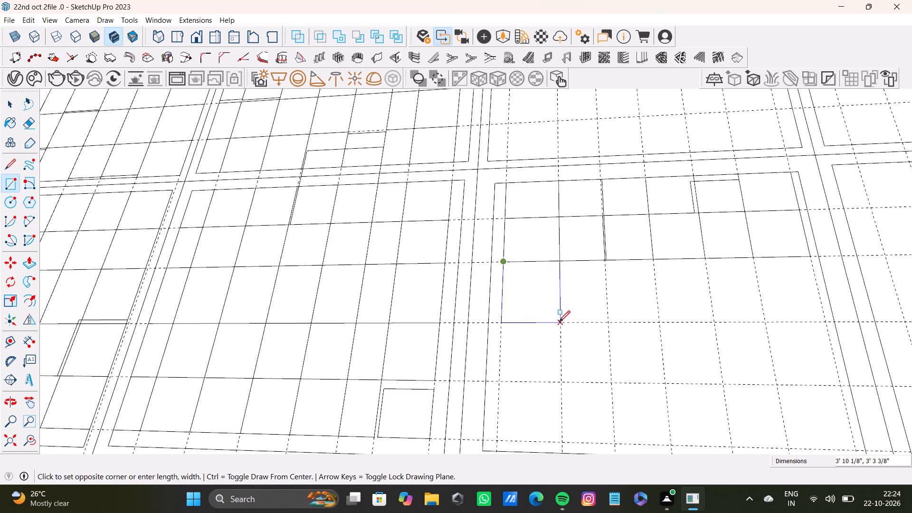
pyautogui.click(559, 322)
pyautogui.click(556, 260)
pyautogui.click(605, 325)
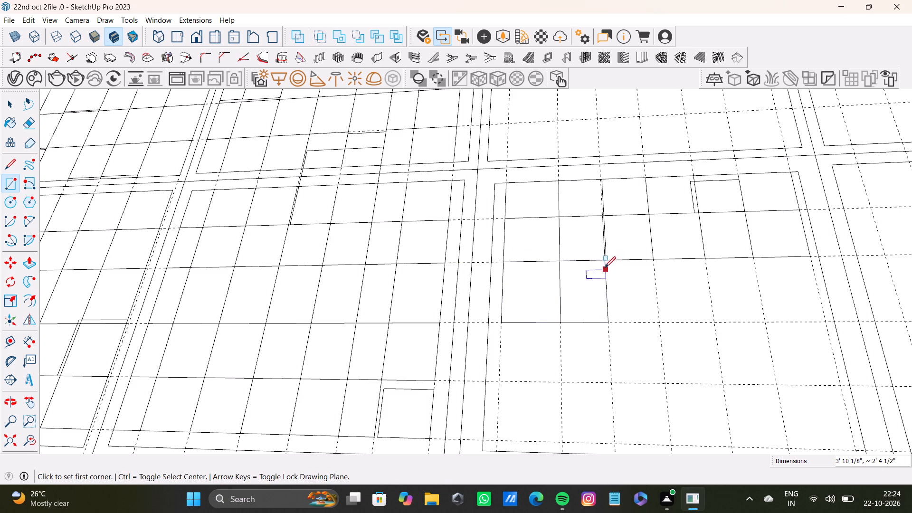
pyautogui.moveTo(605, 263); pyautogui.dragTo(614, 271)
pyautogui.click(657, 322)
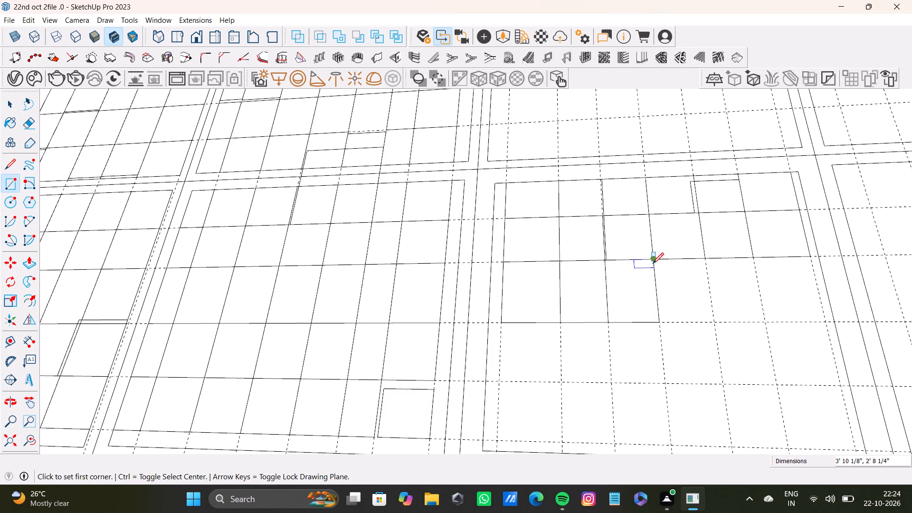
pyautogui.click(653, 264)
pyautogui.click(715, 322)
pyautogui.moveTo(704, 257); pyautogui.dragTo(715, 261)
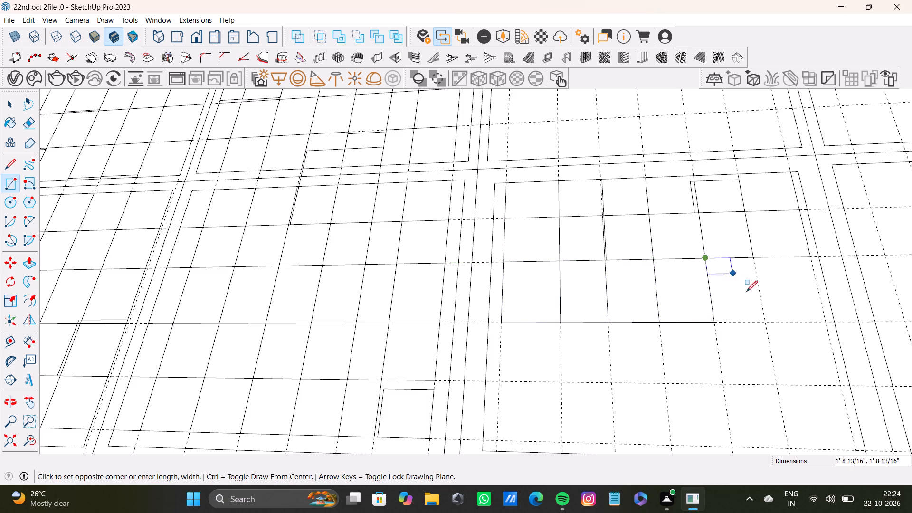
pyautogui.click(762, 320)
# Paint the last gridded rear bay's first full-width column, front to back, with Wood Bamboo, Board Cork, Cherry Original, Wood Floor and Wood Floor Dark.
pyautogui.scroll(-8, 524, 313)
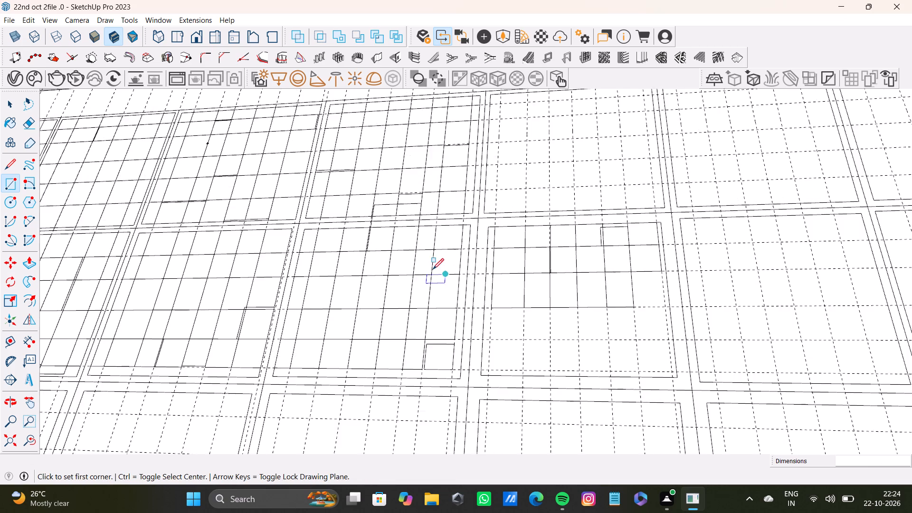
pyautogui.scroll(-2, 433, 269)
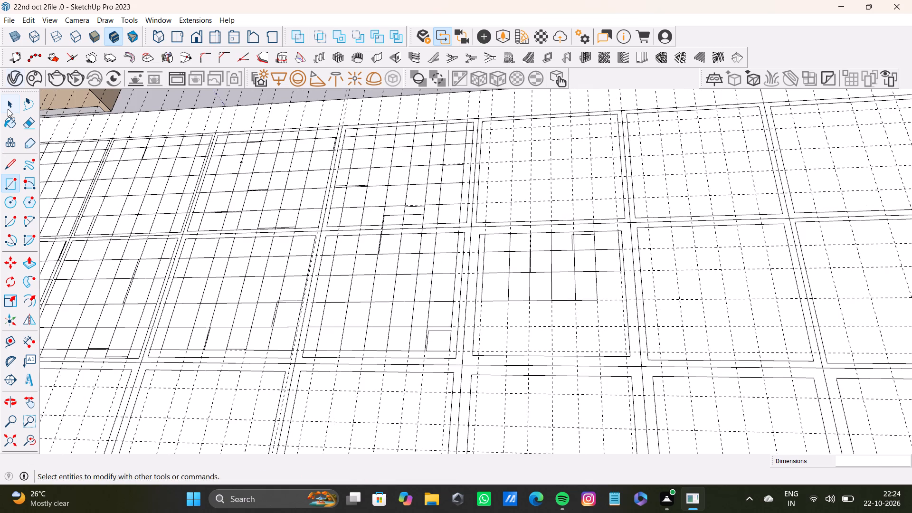
pyautogui.click(10, 124)
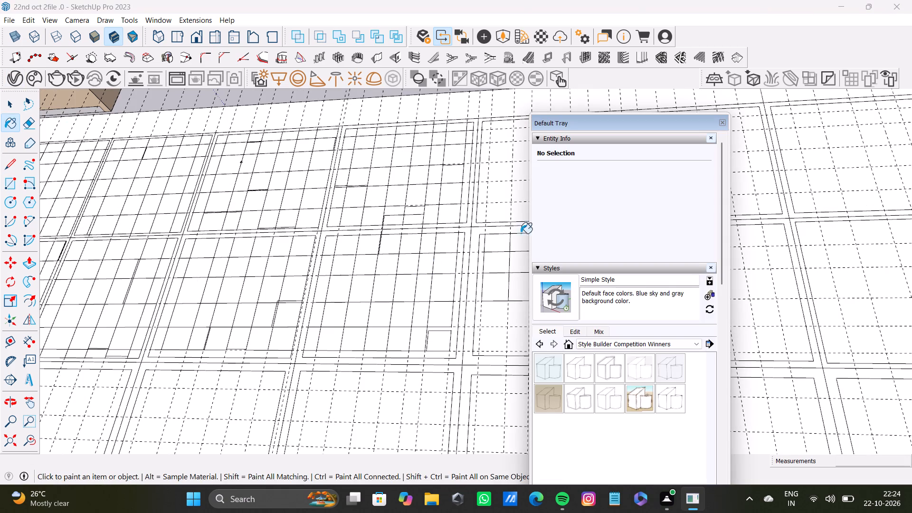
pyautogui.click(618, 338)
pyautogui.scroll(-2, 620, 338)
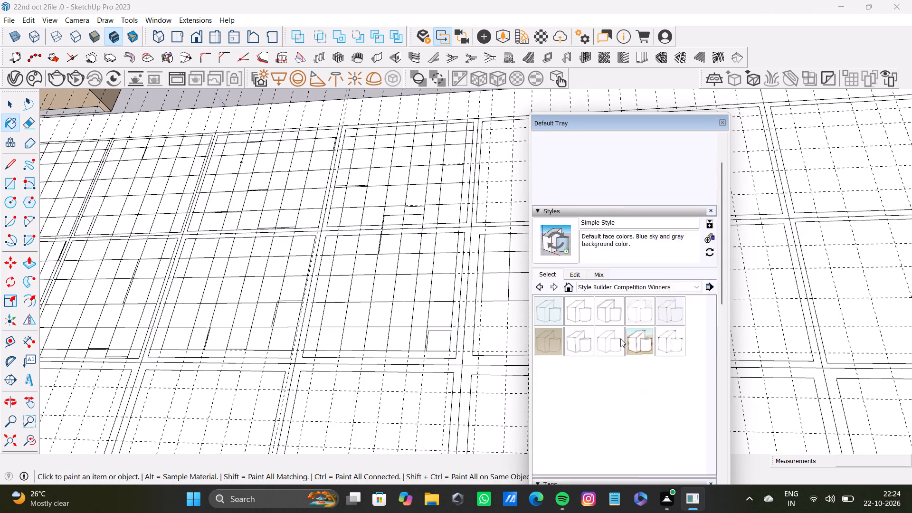
pyautogui.scroll(-18, 620, 339)
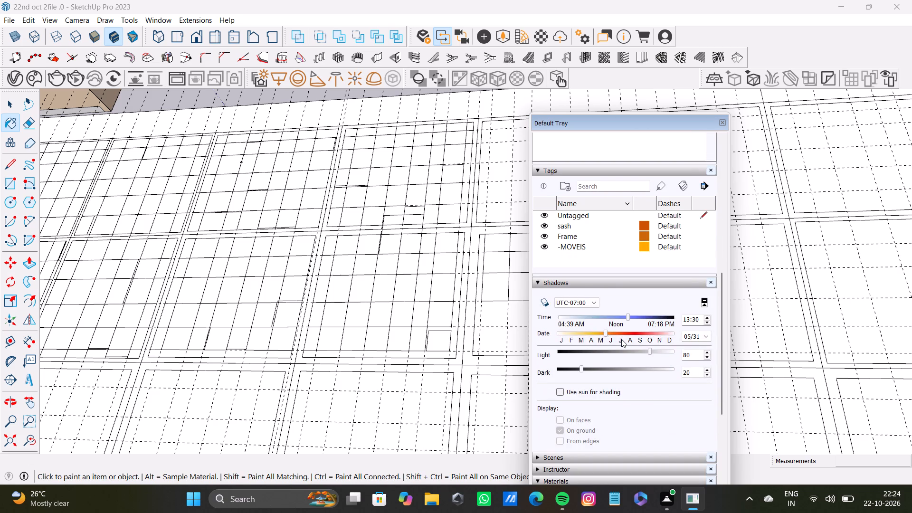
pyautogui.moveTo(607, 331); pyautogui.dragTo(619, 331)
pyautogui.scroll(-6, 668, 389)
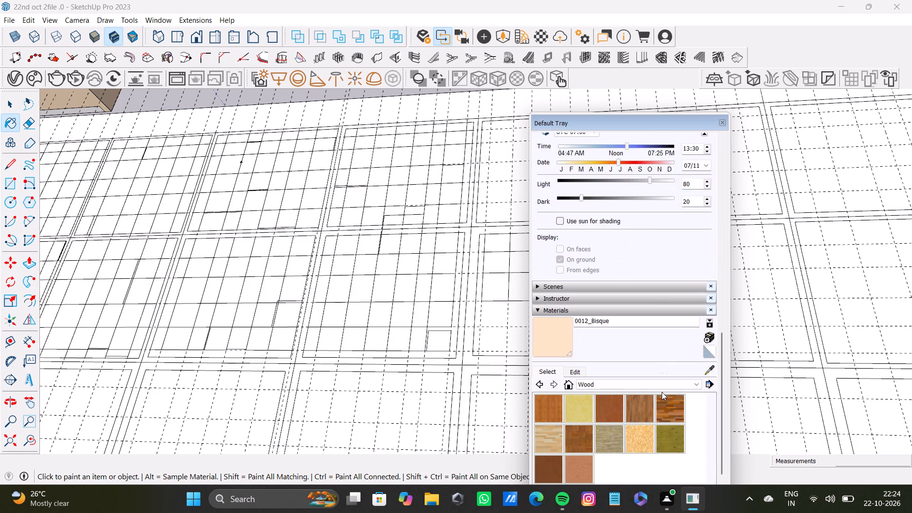
pyautogui.scroll(-3, 662, 392)
pyautogui.click(560, 318)
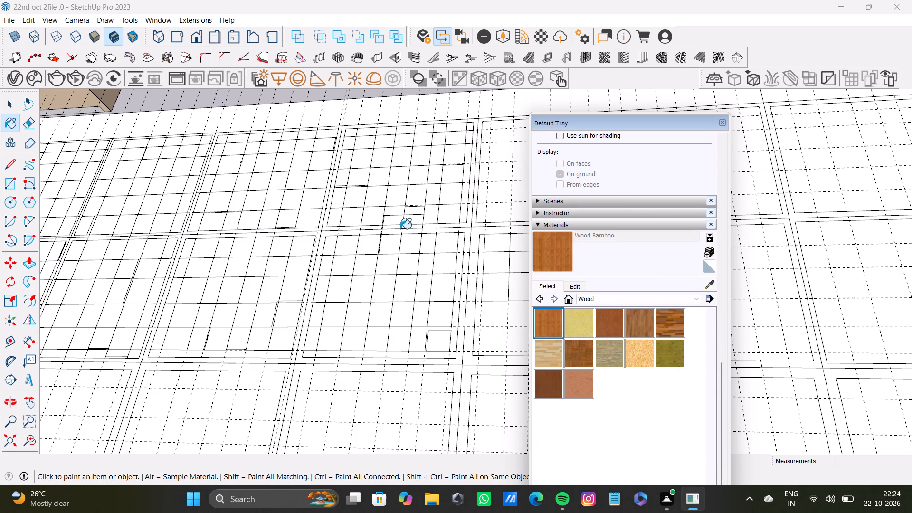
pyautogui.click(356, 221)
pyautogui.click(579, 330)
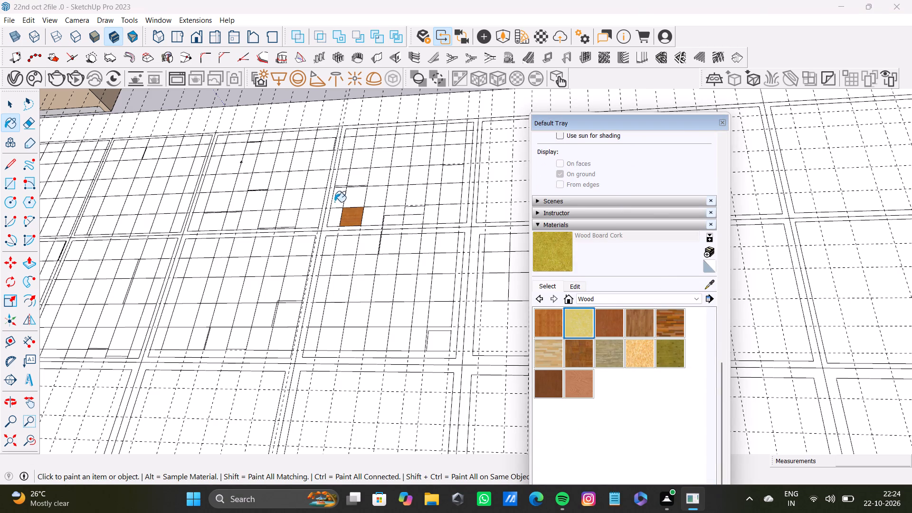
pyautogui.click(355, 201)
pyautogui.click(612, 314)
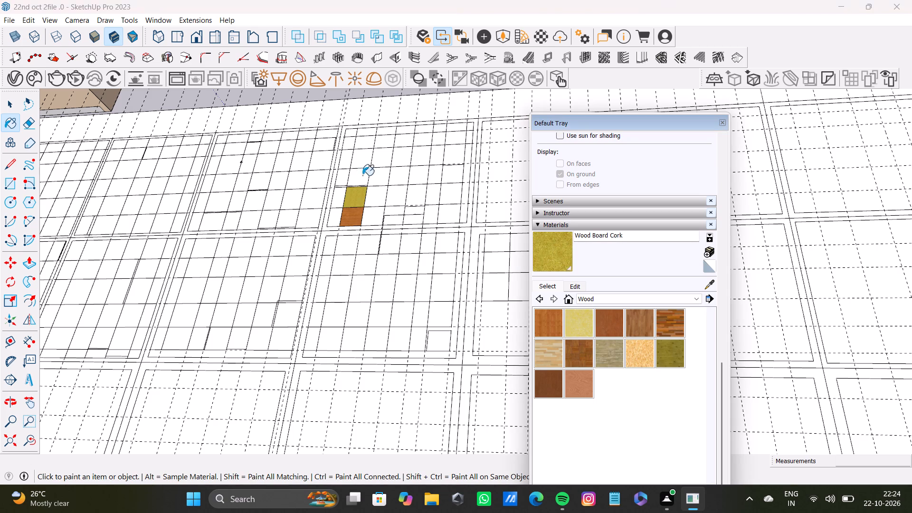
pyautogui.click(357, 178)
pyautogui.click(648, 320)
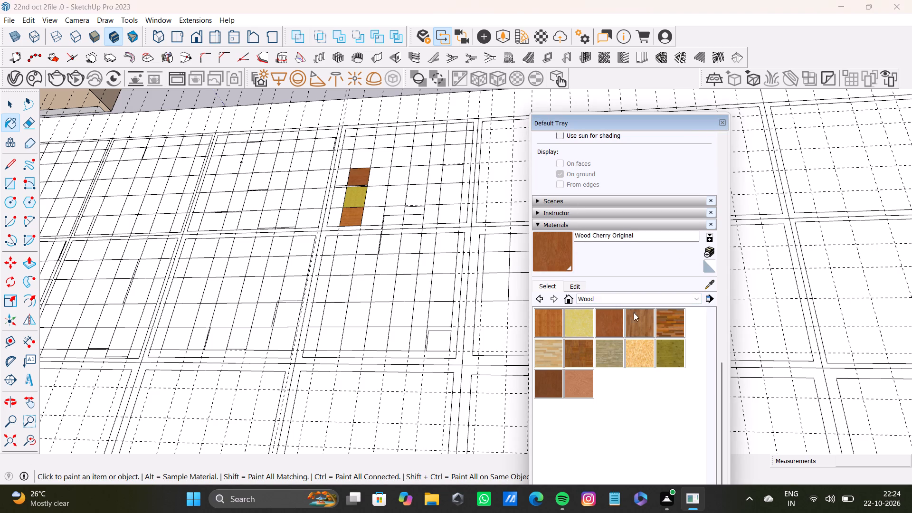
pyautogui.click(364, 161)
pyautogui.click(664, 317)
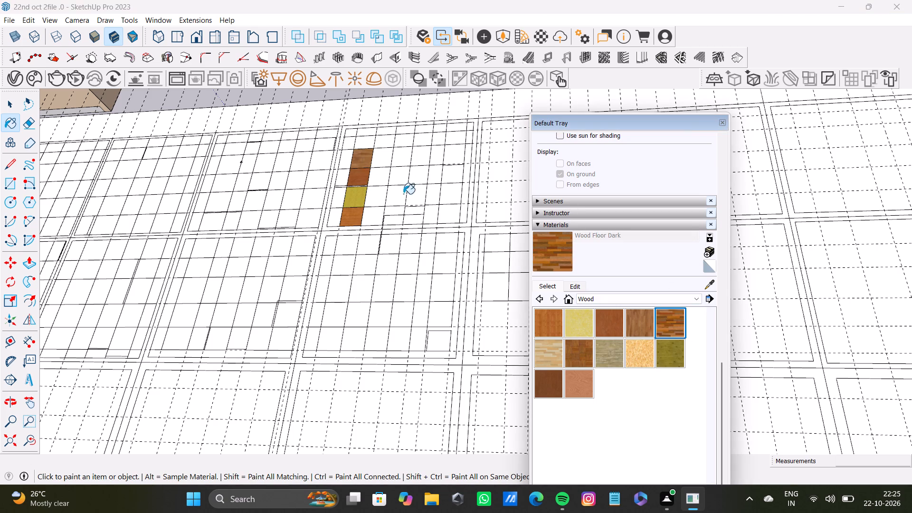
pyautogui.click(369, 143)
# Paint the front bay's aligned column, back to front, with Wood Floor Light, Wood Floor Parquet, Wood Lumber ButtJoined, Wood OSB and Wood Plywood Knots.
pyautogui.click(553, 359)
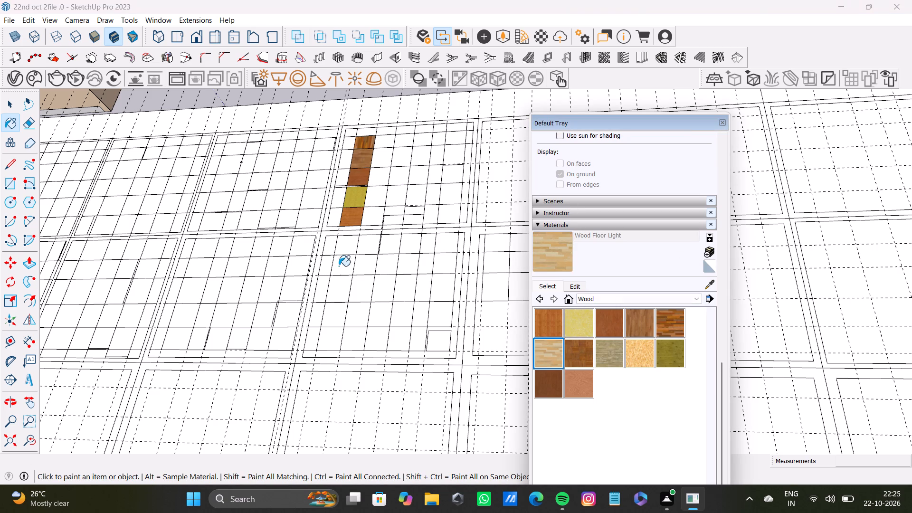
pyautogui.click(346, 245)
pyautogui.click(577, 343)
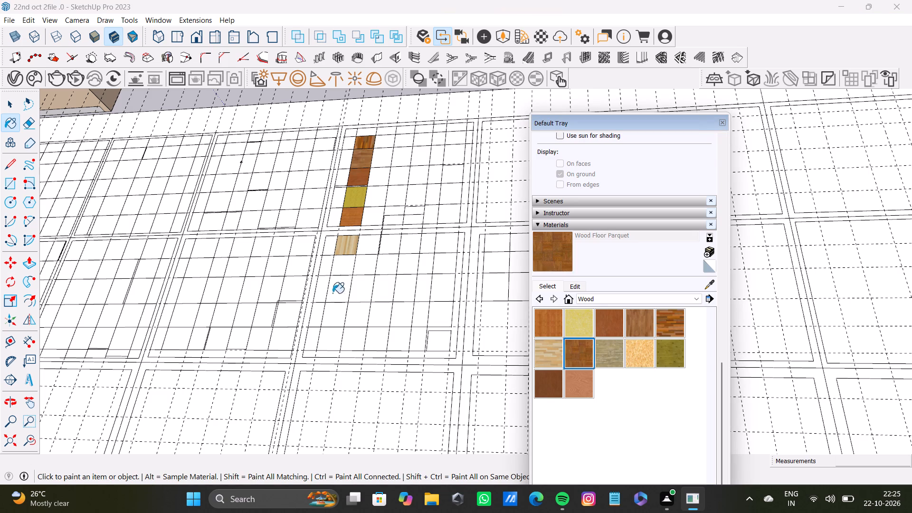
pyautogui.click(339, 264)
pyautogui.click(605, 348)
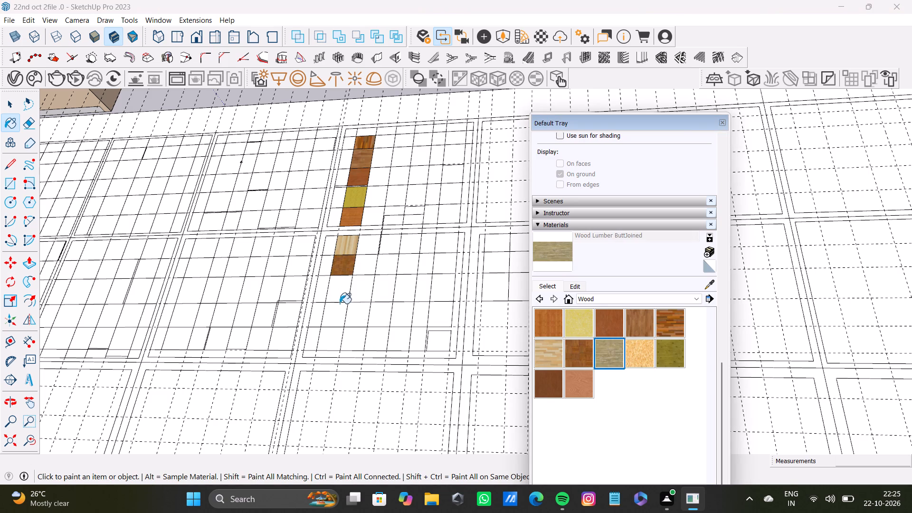
pyautogui.click(338, 294)
pyautogui.click(650, 351)
pyautogui.click(339, 319)
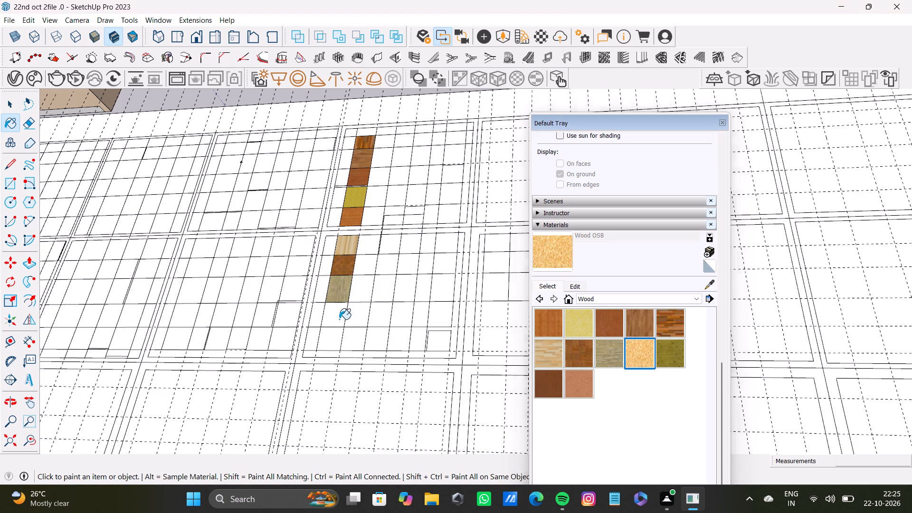
pyautogui.click(677, 352)
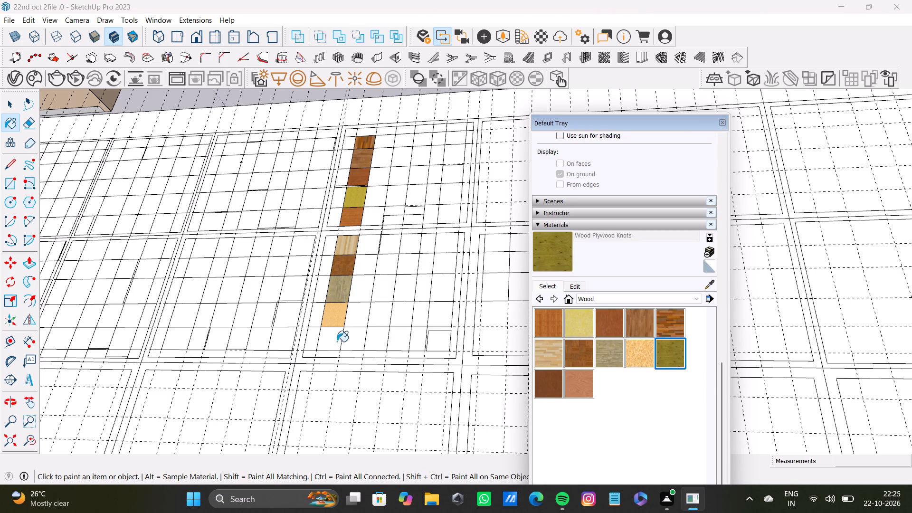
pyautogui.click(337, 342)
# Paint the rear bay's next column, back to front, with Wood Bamboo, Wood Board Cork, Wood Cherry Original, Wood Floor and Wood Floor Dark.
pyautogui.click(556, 314)
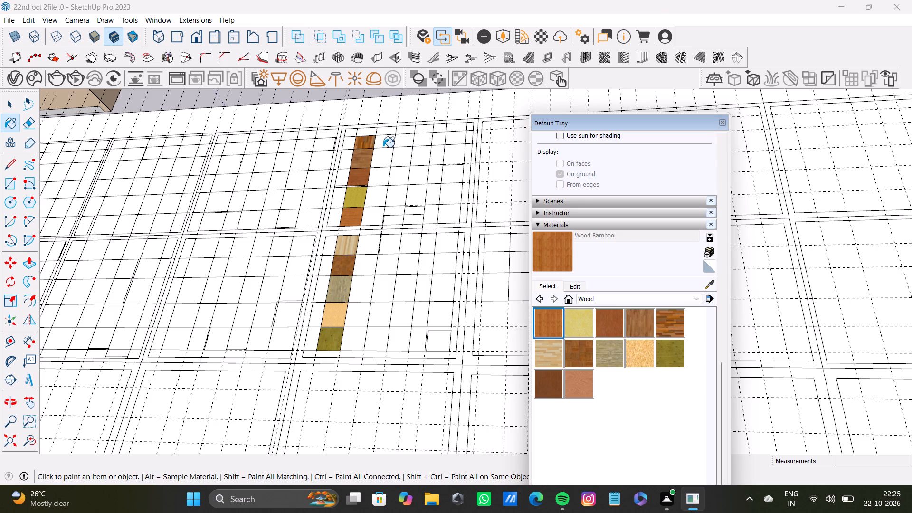
pyautogui.click(383, 147)
pyautogui.click(572, 323)
pyautogui.click(384, 161)
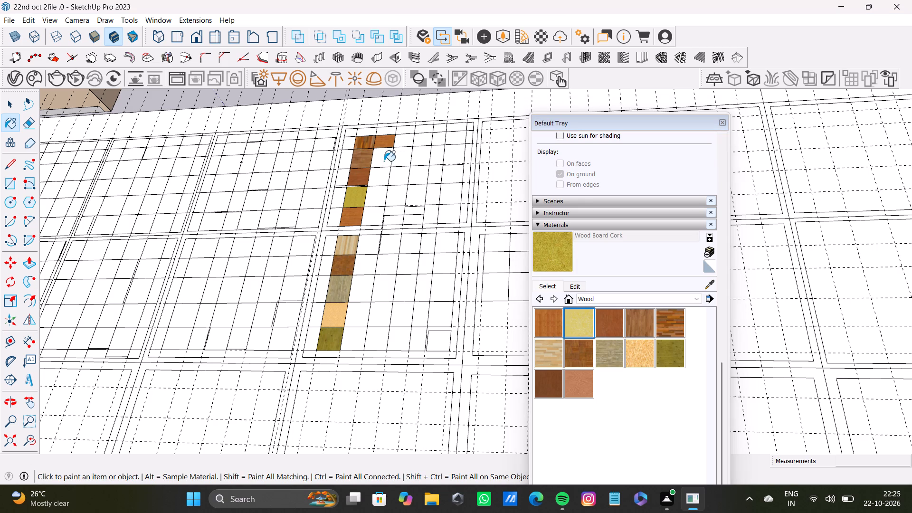
pyautogui.click(609, 322)
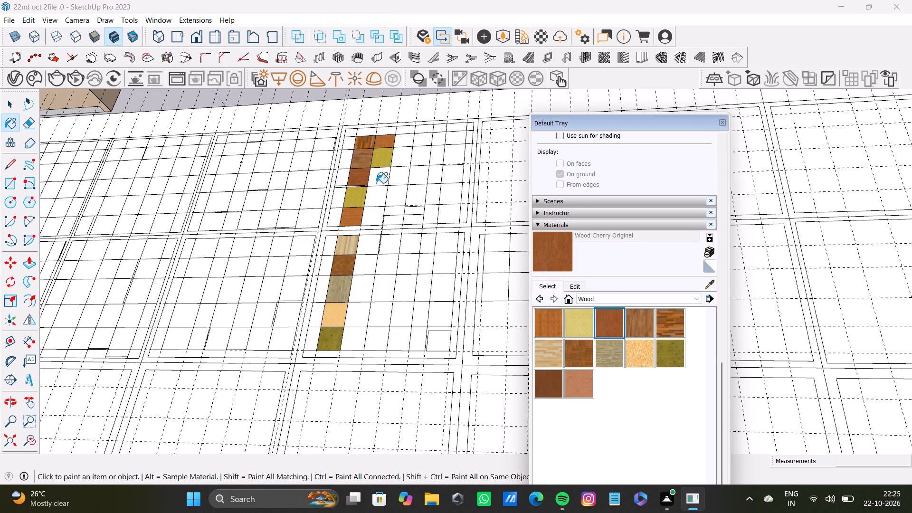
pyautogui.click(376, 183)
pyautogui.click(636, 328)
pyautogui.click(377, 199)
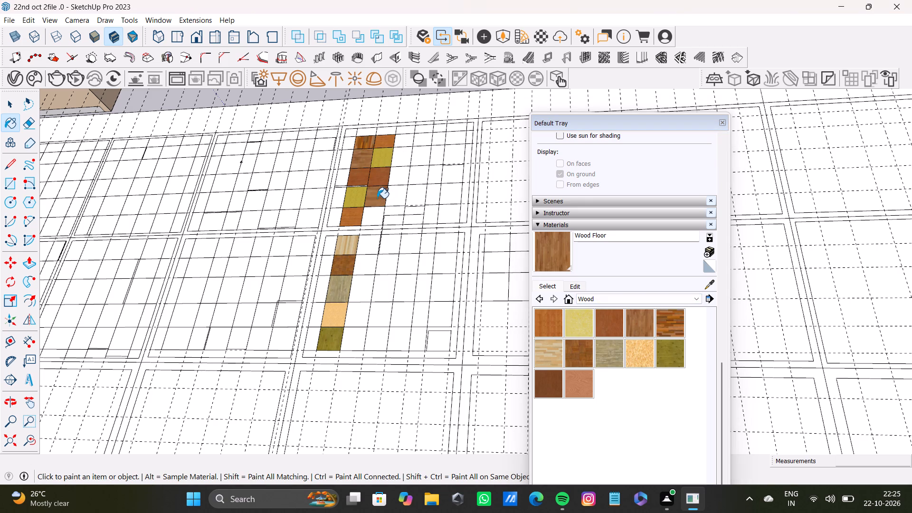
pyautogui.click(672, 322)
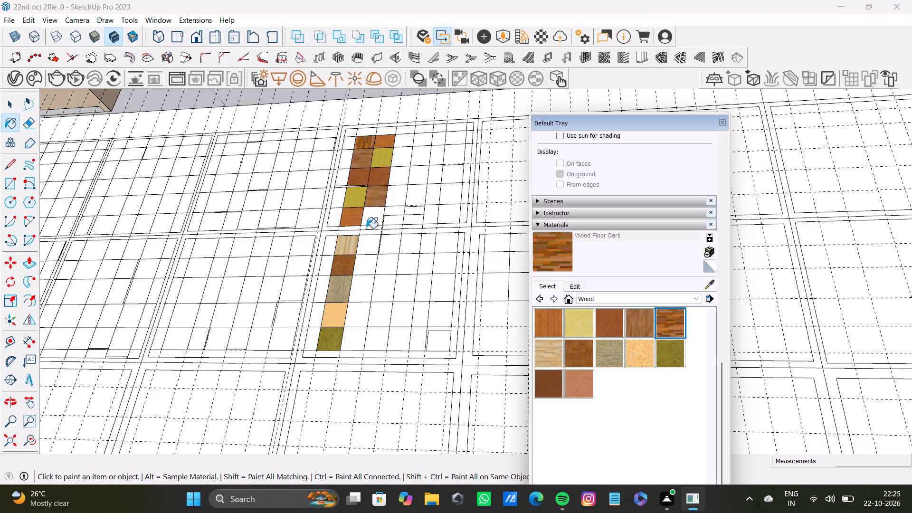
pyautogui.click(370, 222)
# Paint the front bay's next column, back to front, with Wood Floor Light, Wood Floor Parquet, Wood Lumber ButtJoined, Wood OSB and Wood Plywood Knots.
pyautogui.click(549, 346)
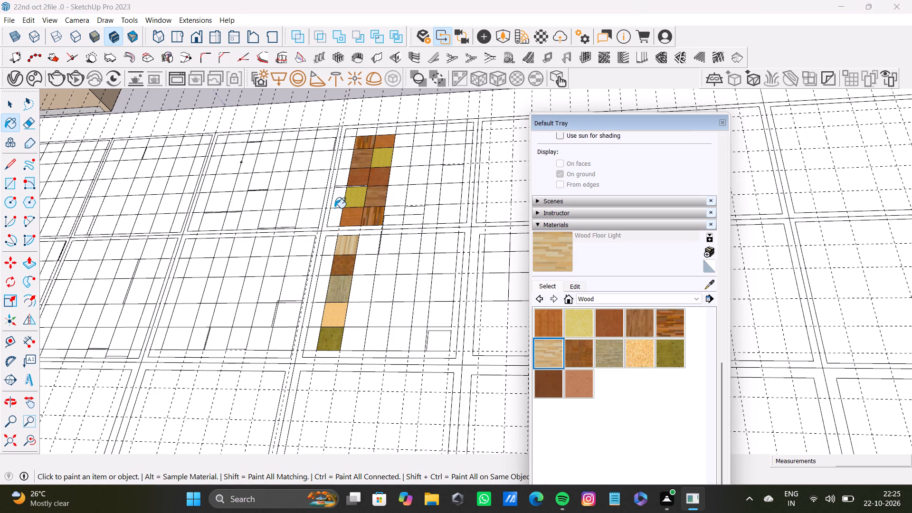
pyautogui.click(370, 246)
pyautogui.click(583, 351)
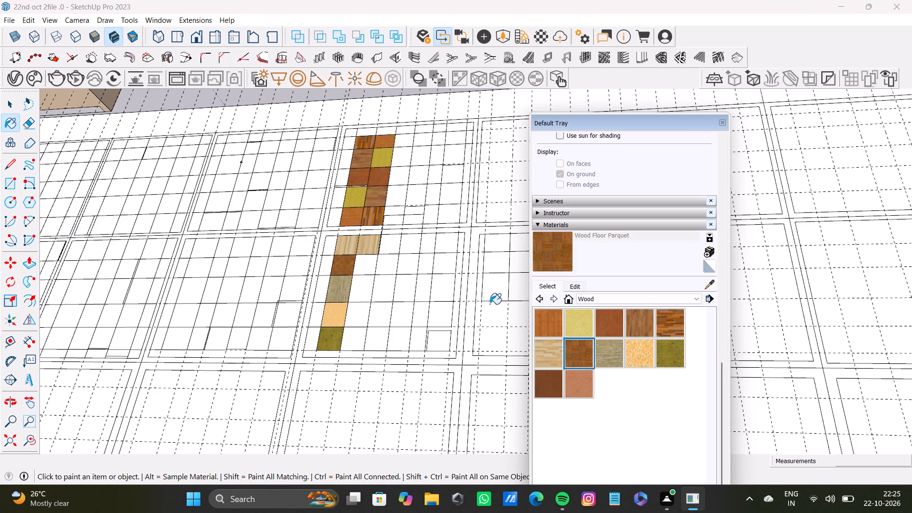
pyautogui.click(370, 264)
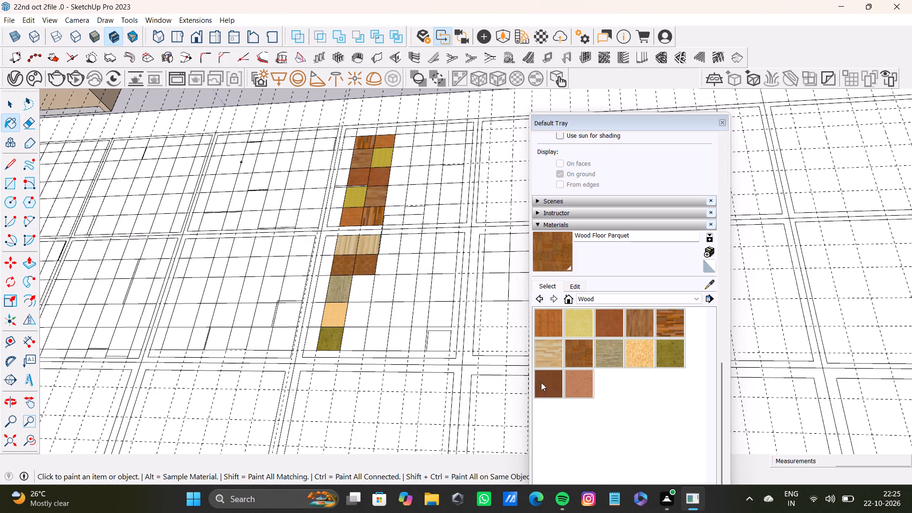
pyautogui.click(603, 356)
pyautogui.click(359, 279)
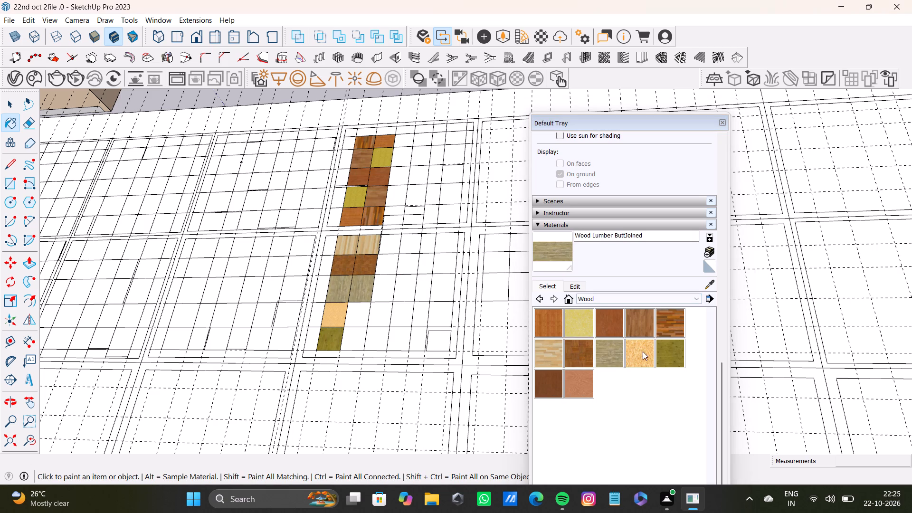
pyautogui.click(643, 359)
pyautogui.click(359, 318)
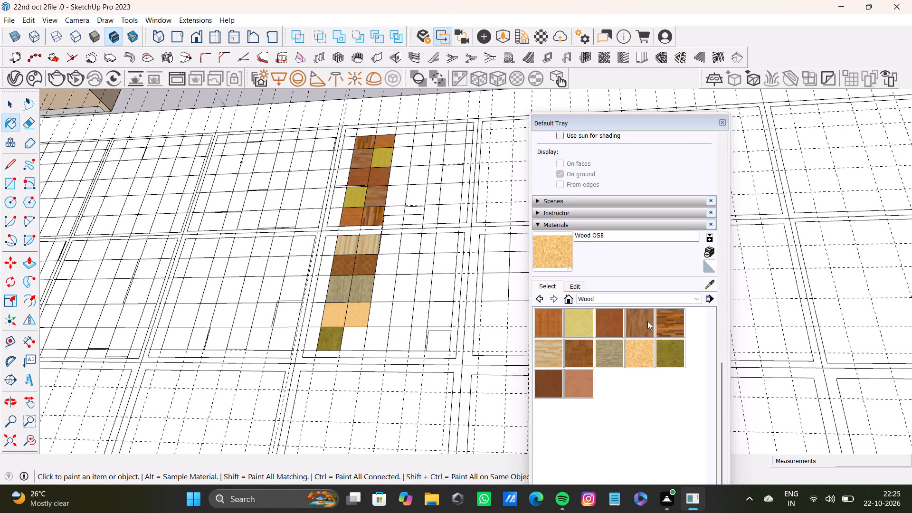
pyautogui.click(671, 348)
pyautogui.click(348, 338)
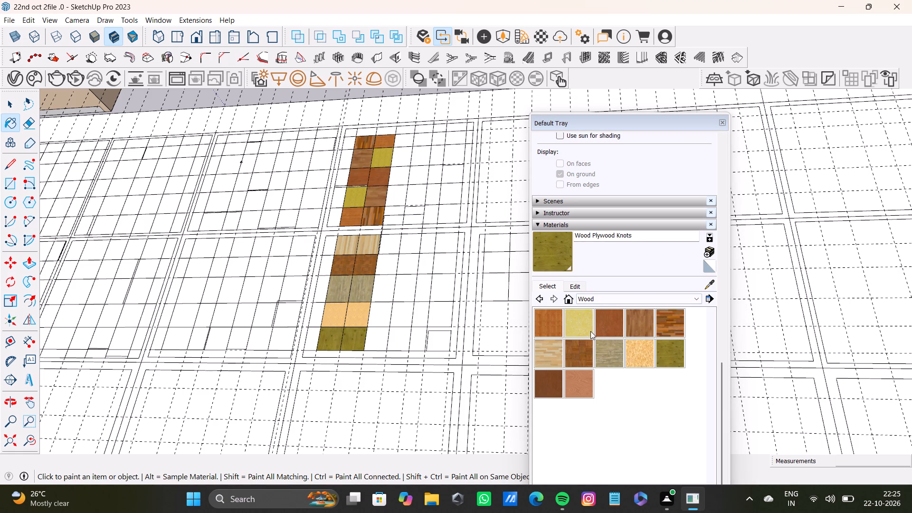
# Paint the multi-wood rear bay's third column, back to front, with Wood Cherry Original, Wood Floor and two panels of Wood Floor Dark.
pyautogui.click(601, 323)
pyautogui.click(404, 140)
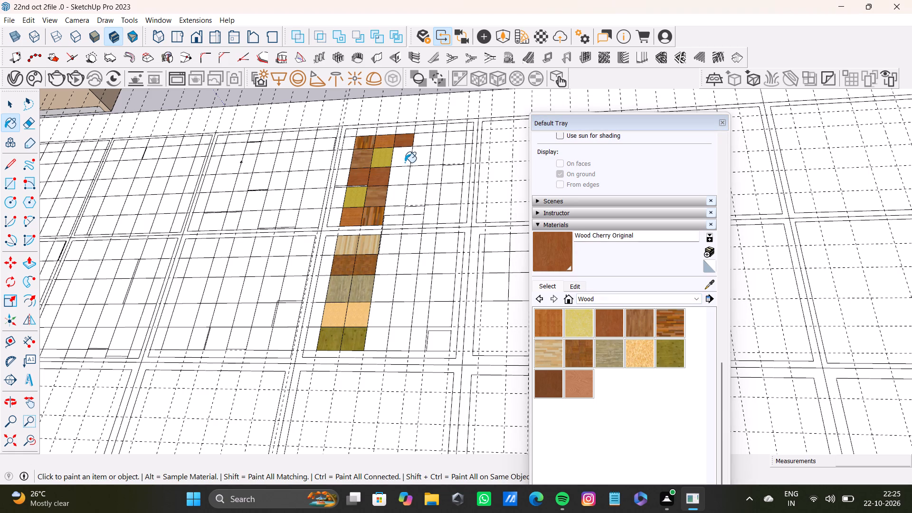
pyautogui.click(641, 316)
pyautogui.click(406, 158)
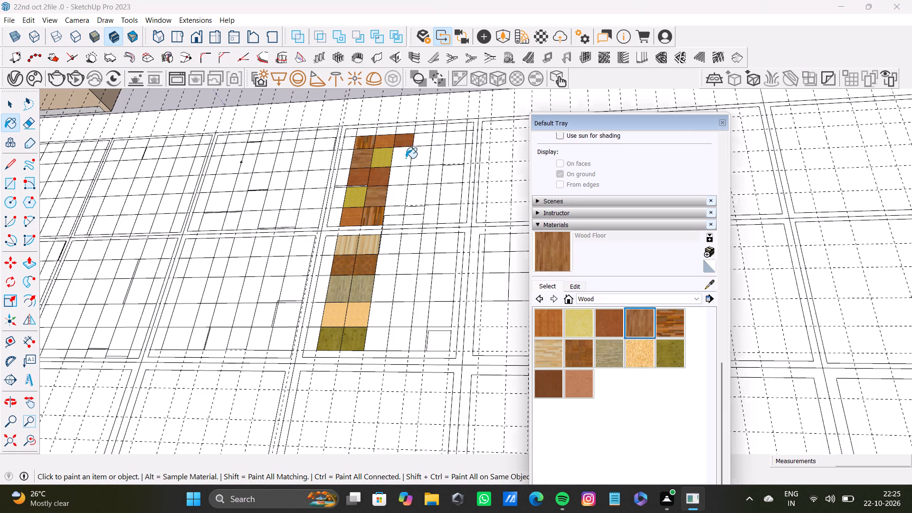
pyautogui.click(678, 324)
pyautogui.click(402, 182)
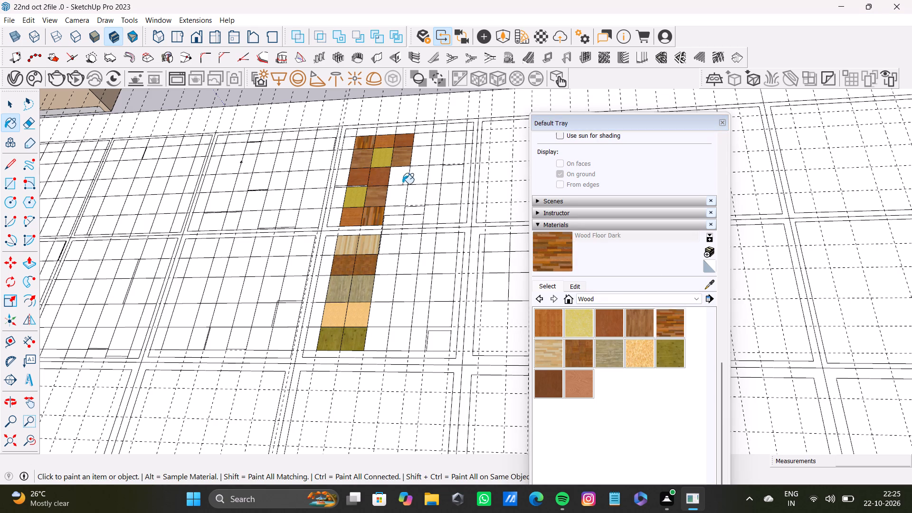
pyautogui.moveTo(598, 348); pyautogui.dragTo(596, 343)
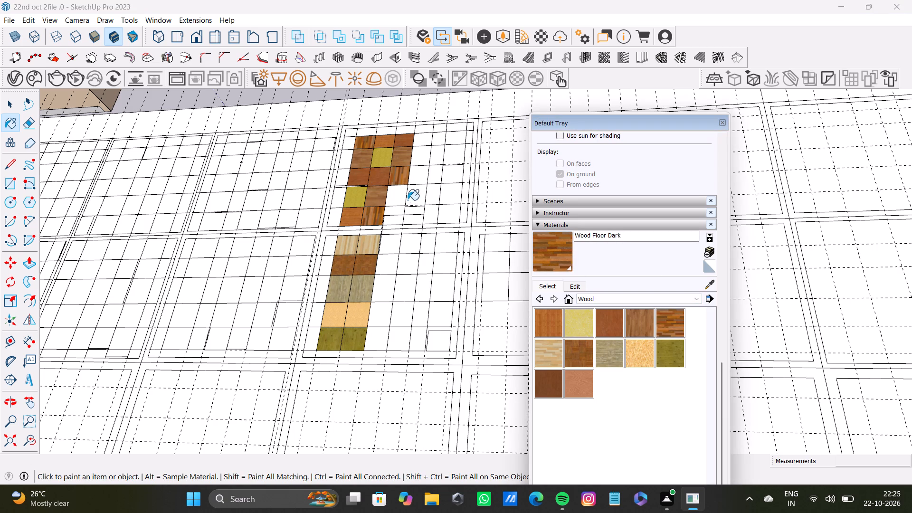
pyautogui.click(402, 196)
# Apply Wood Plywood Knots to the back three panels of the front bay's third column and the fourth-row panel of its last column.
pyautogui.click(674, 357)
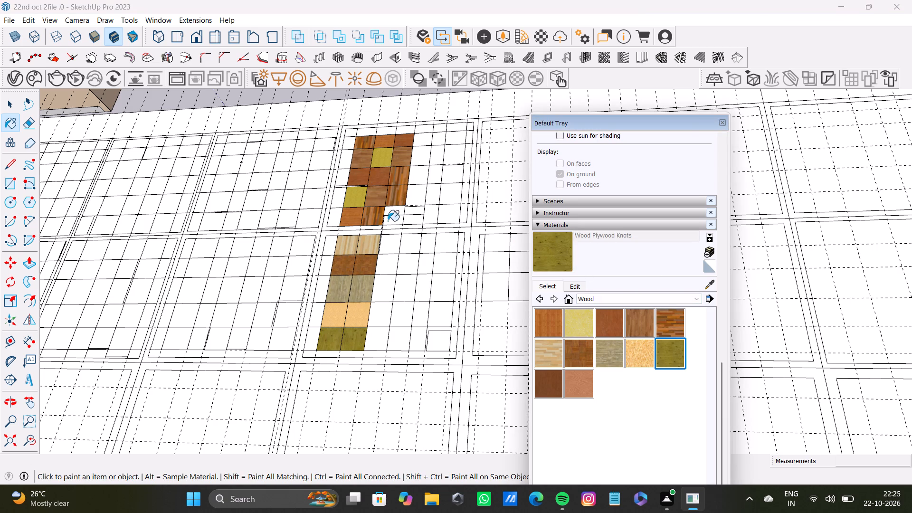
pyautogui.click(392, 248)
pyautogui.click(565, 372)
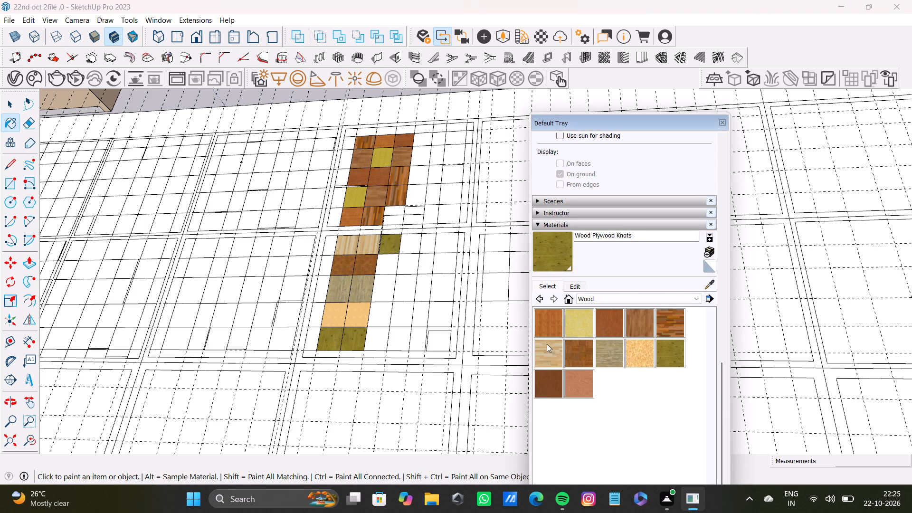
pyautogui.click(375, 268)
pyautogui.click(388, 284)
pyautogui.click(391, 269)
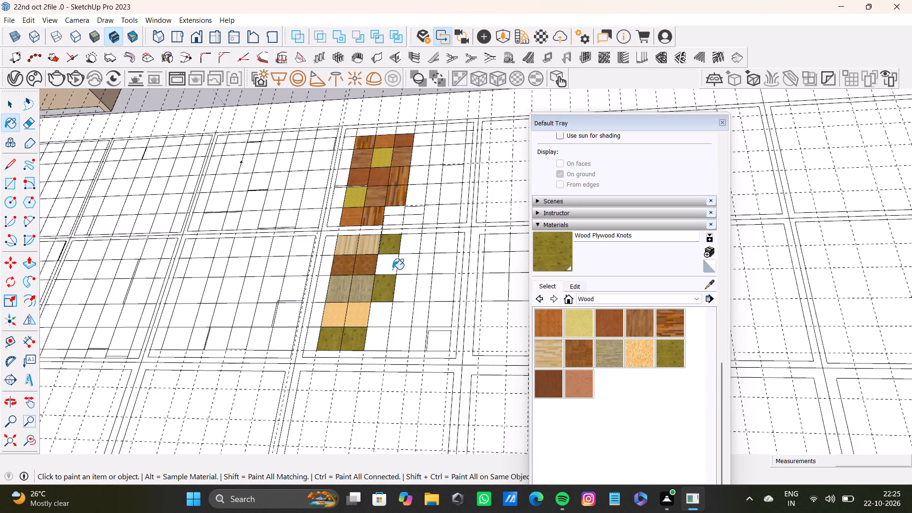
pyautogui.click(444, 306)
pyautogui.click(177, 258)
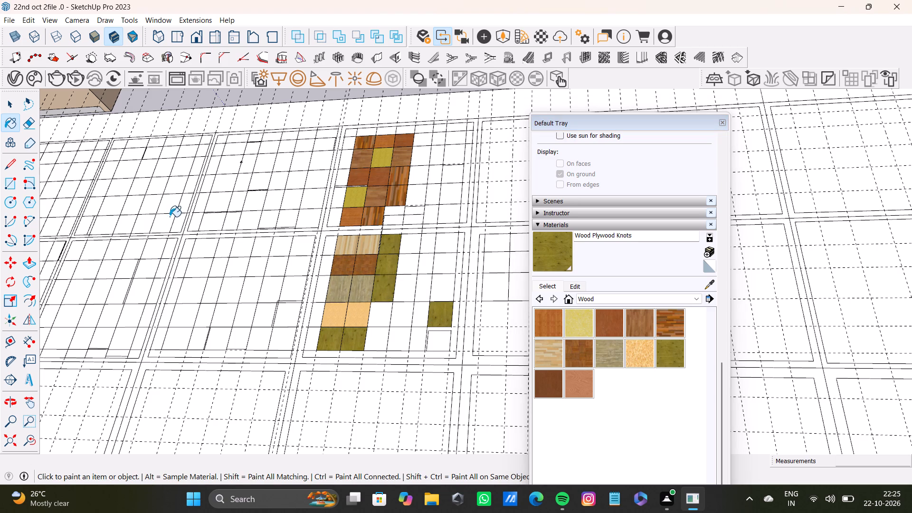
# Paint the interior panels of the rear bay two bays left of the multi-wood columns with Wood Plywood Knots, leaving its back row.
pyautogui.click(170, 217)
pyautogui.click(167, 205)
pyautogui.click(151, 193)
pyautogui.moveTo(139, 210); pyautogui.dragTo(136, 205)
pyautogui.click(124, 189)
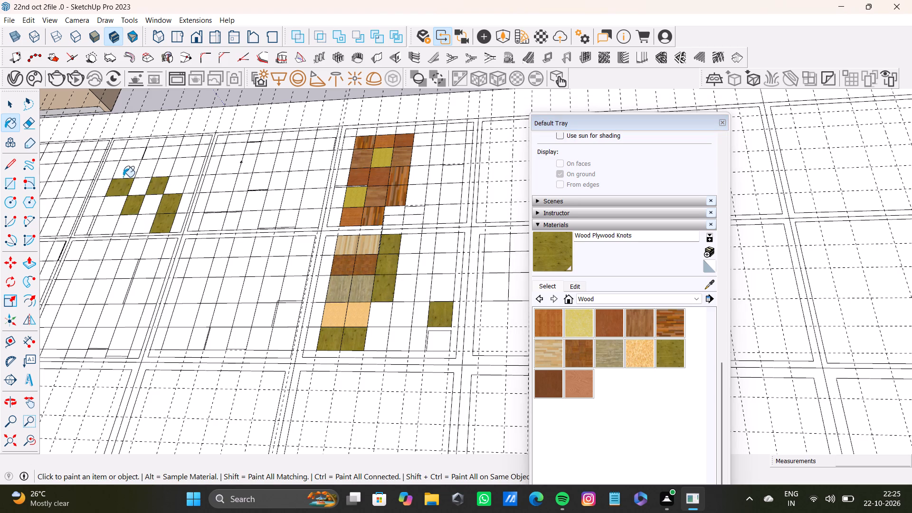
pyautogui.click(123, 177)
pyautogui.moveTo(136, 165); pyautogui.dragTo(141, 167)
pyautogui.moveTo(146, 171); pyautogui.dragTo(146, 179)
pyautogui.click(142, 188)
pyautogui.click(158, 171)
pyautogui.click(180, 174)
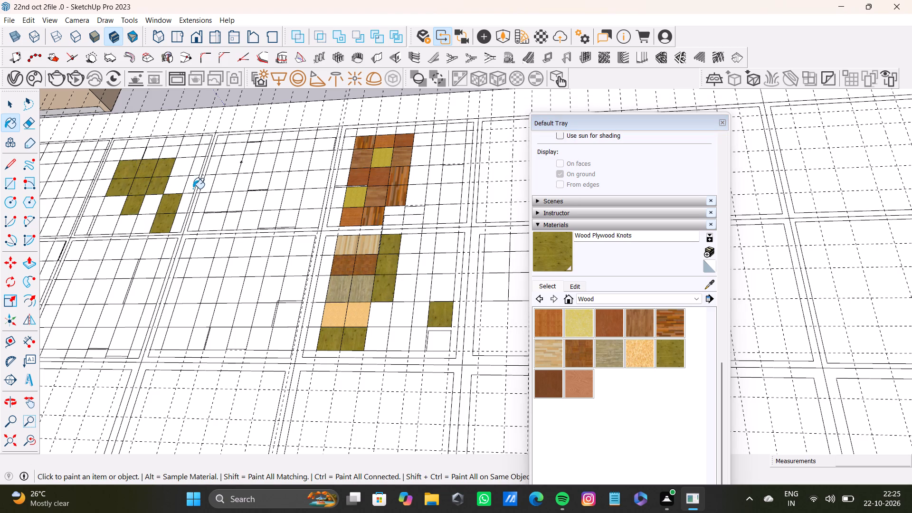
pyautogui.click(188, 166)
pyautogui.click(198, 168)
# Paint the back row of the same rear bay with Wood Plywood Knots, from its right end to its left end.
pyautogui.click(200, 145)
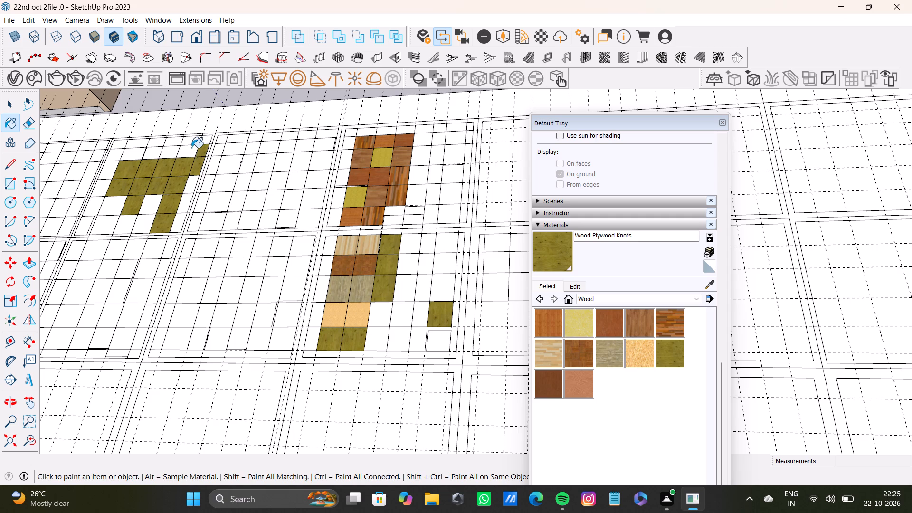
pyautogui.click(191, 148)
pyautogui.click(178, 147)
pyautogui.click(161, 152)
pyautogui.click(152, 153)
pyautogui.click(138, 158)
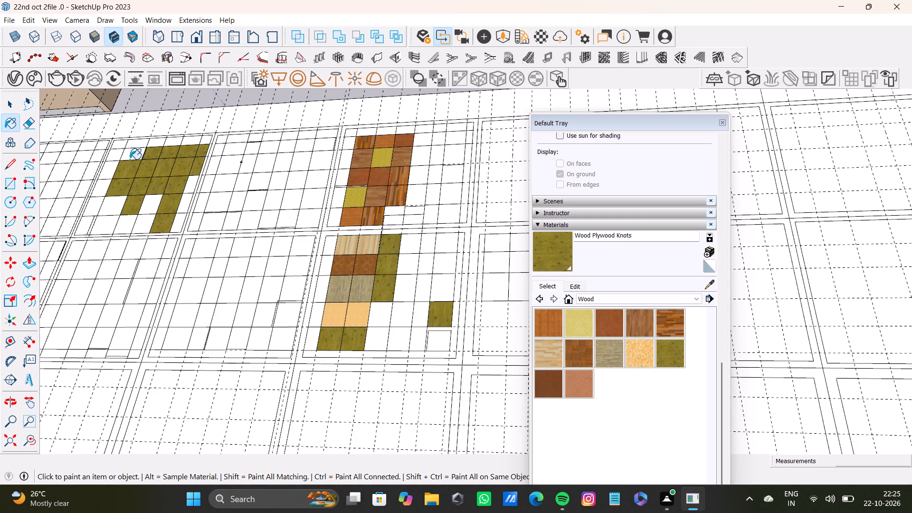
pyautogui.click(118, 156)
# Fill the rear bay's remaining blank side-column and front-row panels with Wood Plywood Knots.
pyautogui.click(112, 169)
pyautogui.click(106, 186)
pyautogui.click(101, 202)
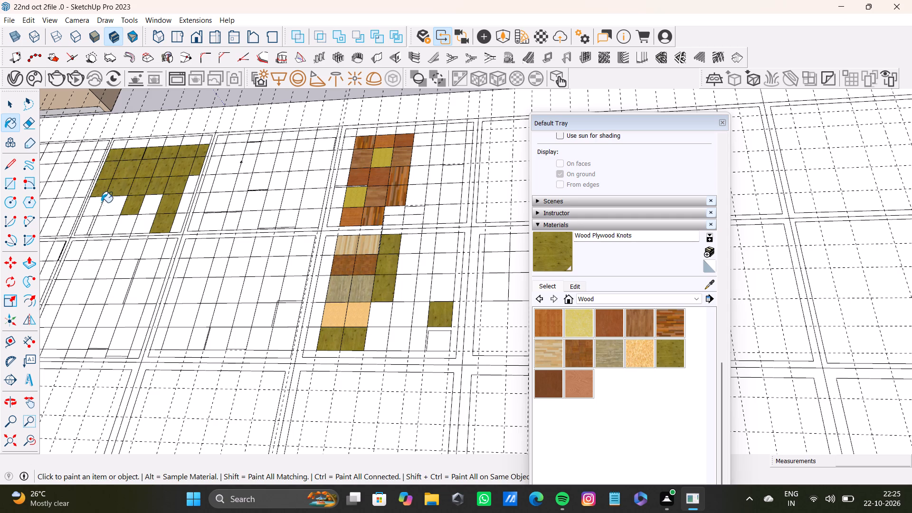
pyautogui.click(114, 207)
pyautogui.click(151, 202)
pyautogui.moveTo(149, 220); pyautogui.dragTo(157, 223)
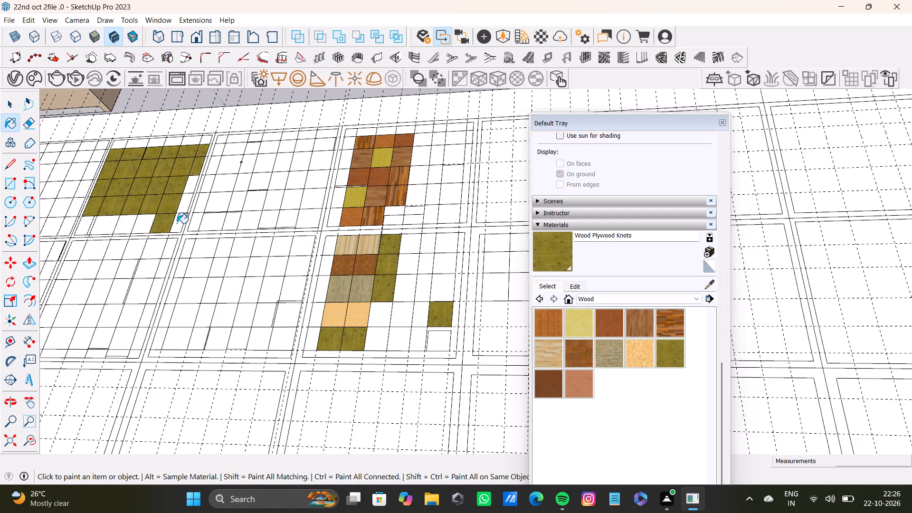
pyautogui.click(180, 225)
pyautogui.click(186, 206)
pyautogui.click(192, 186)
pyautogui.click(144, 220)
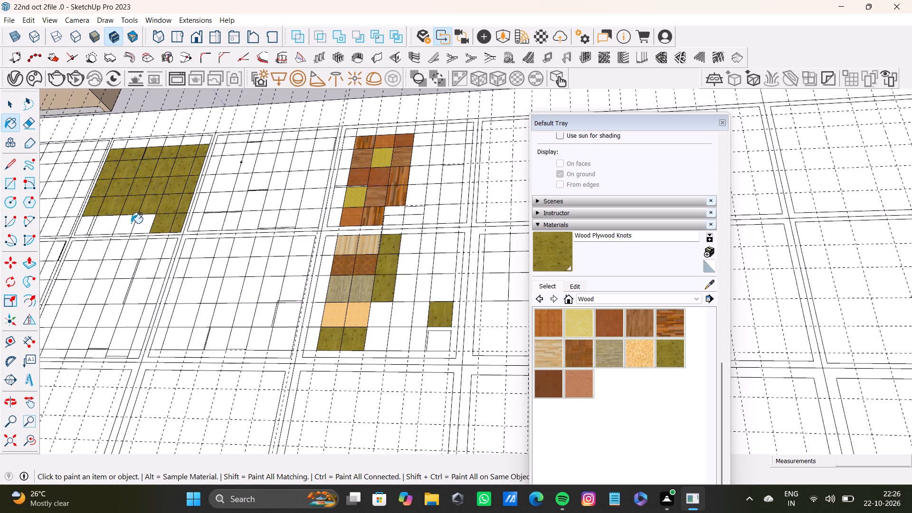
pyautogui.click(130, 223)
pyautogui.moveTo(113, 224); pyautogui.dragTo(105, 227)
pyautogui.click(87, 226)
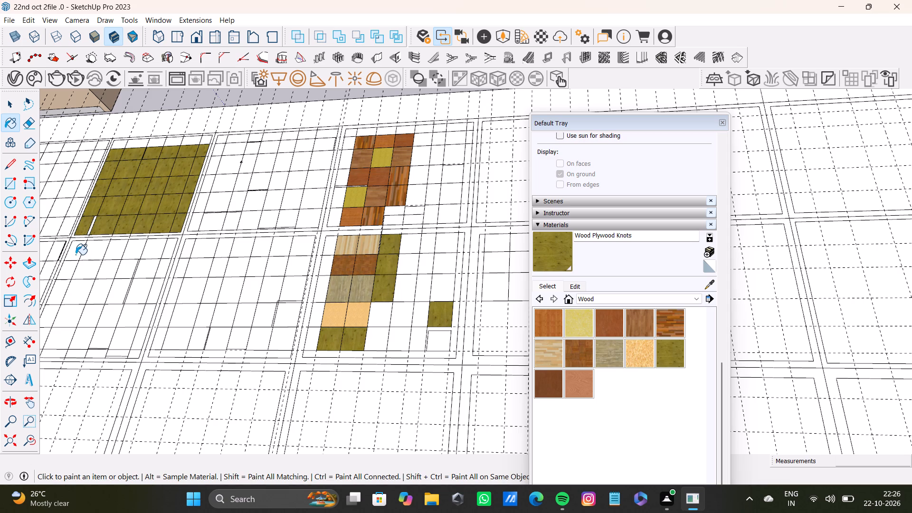
# Paint panels in the back two rows of the bay directly in front with Wood Plywood Knots.
pyautogui.moveTo(76, 254); pyautogui.dragTo(82, 258)
pyautogui.click(91, 259)
pyautogui.moveTo(115, 253); pyautogui.dragTo(119, 255)
pyautogui.moveTo(140, 255); pyautogui.dragTo(152, 255)
pyautogui.click(166, 255)
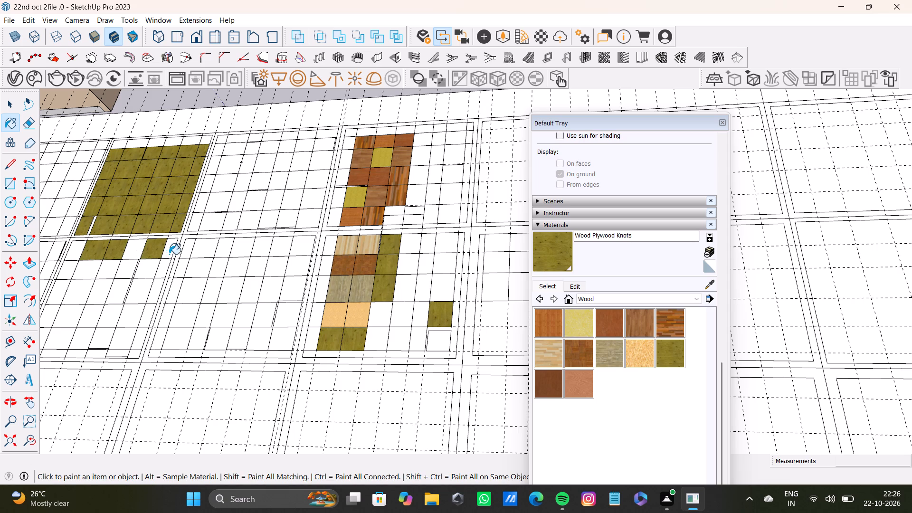
pyautogui.click(137, 252)
pyautogui.click(166, 274)
pyautogui.click(148, 272)
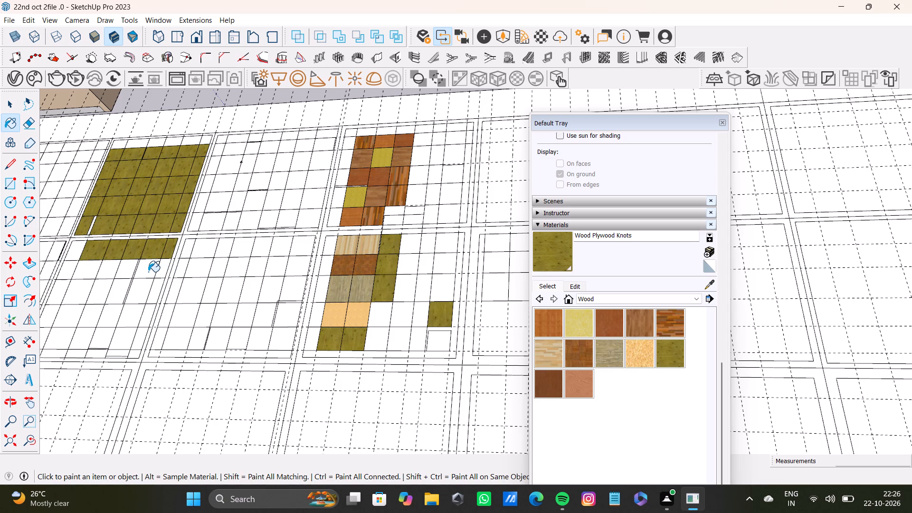
pyautogui.click(135, 268)
pyautogui.click(116, 271)
pyautogui.click(97, 269)
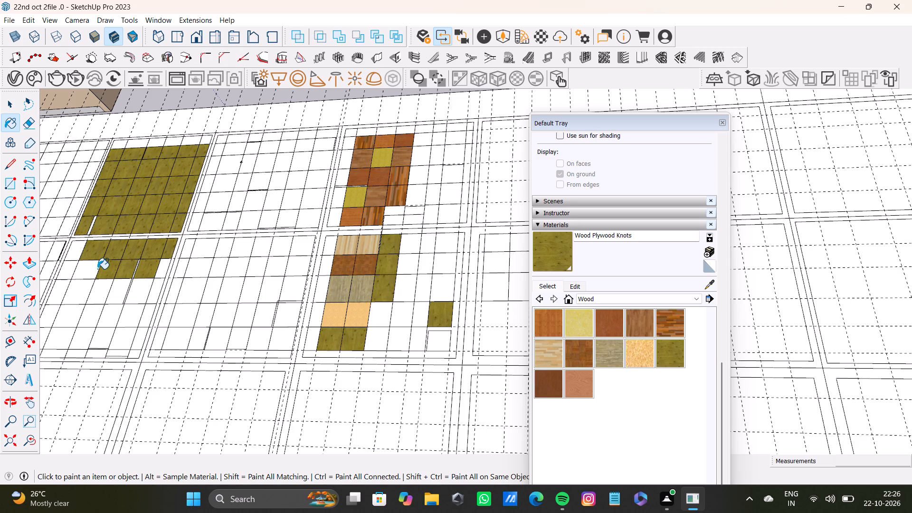
# Paint this front bay's third row and the blank end panels of its back rows with Wood Plywood Knots.
pyautogui.click(74, 294)
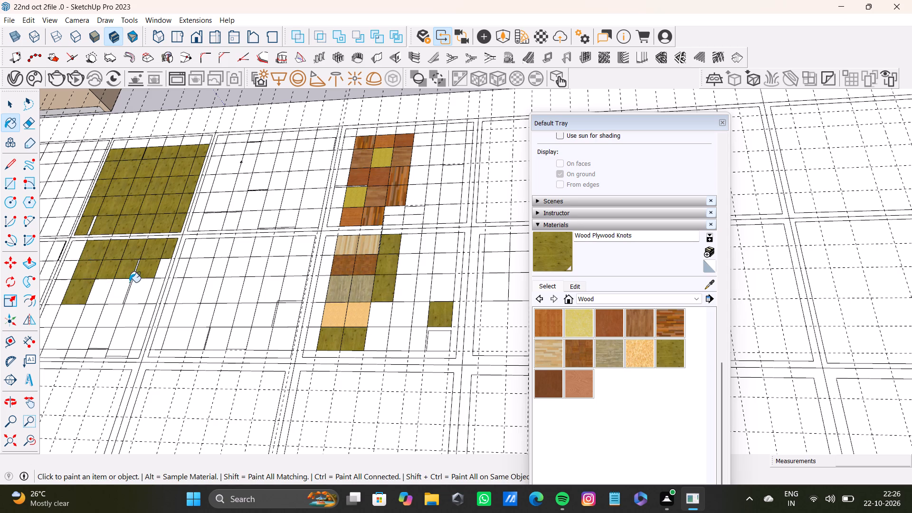
pyautogui.click(108, 287)
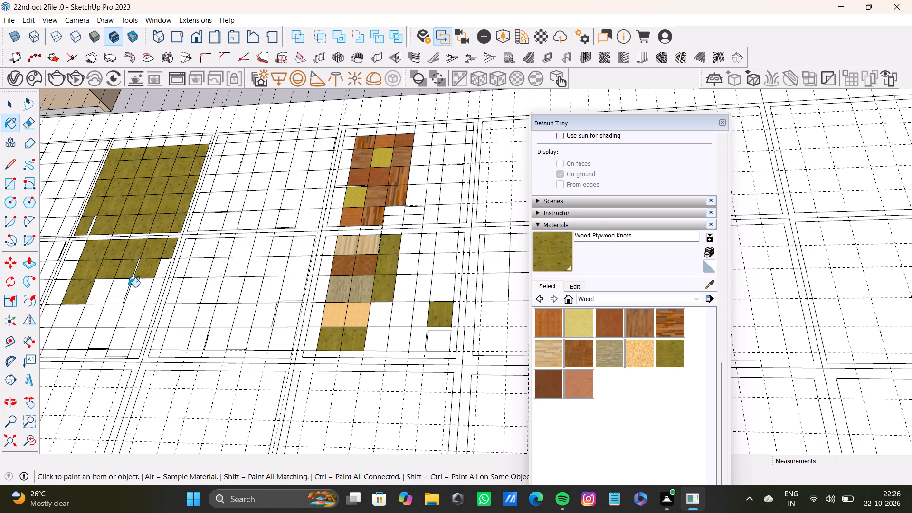
pyautogui.click(126, 288)
pyautogui.click(144, 289)
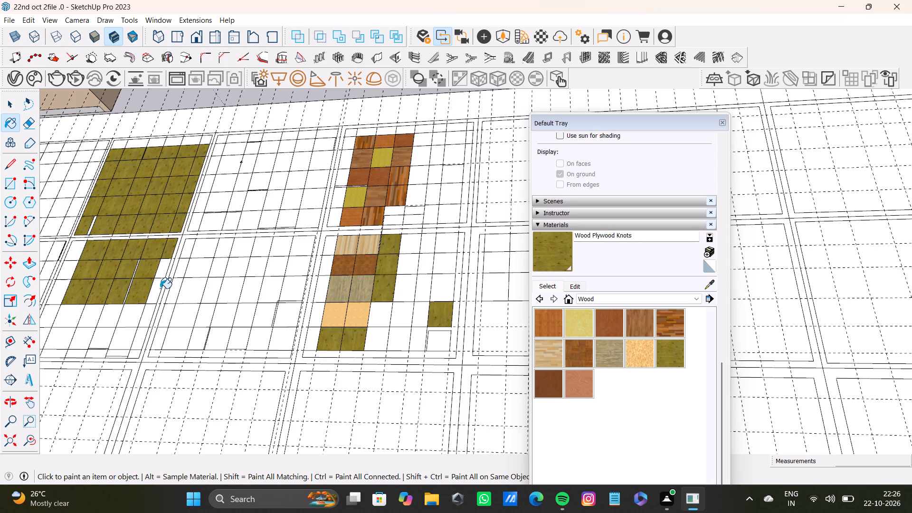
pyautogui.click(160, 288)
pyautogui.click(160, 270)
pyautogui.click(74, 250)
pyautogui.click(70, 266)
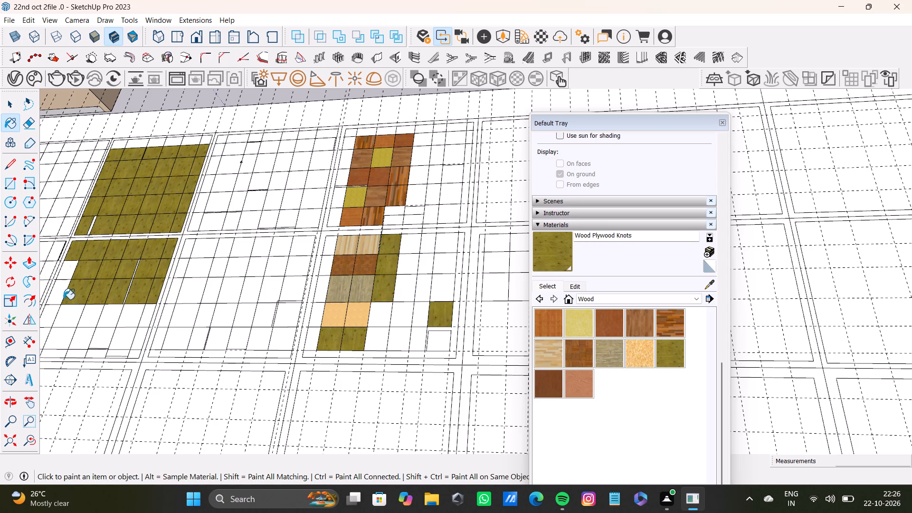
pyautogui.click(58, 290)
# Paint the fourth and front rows of this front bay with Wood Plywood Knots.
pyautogui.click(145, 314)
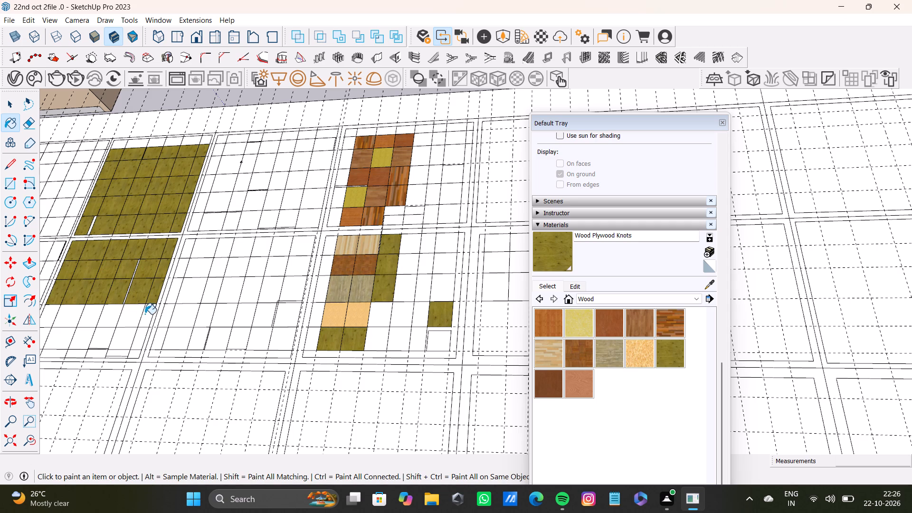
pyautogui.click(131, 314)
pyautogui.click(104, 314)
pyautogui.click(91, 322)
pyautogui.click(66, 321)
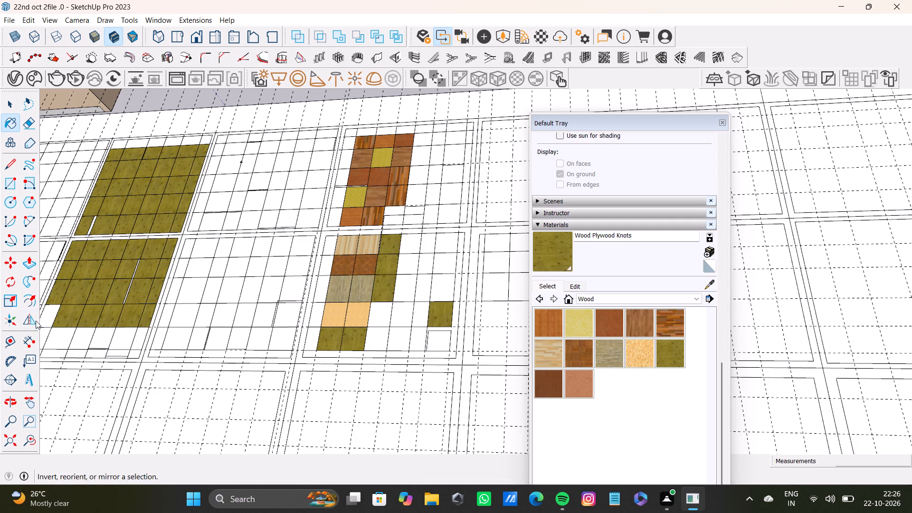
pyautogui.click(50, 313)
pyautogui.click(42, 338)
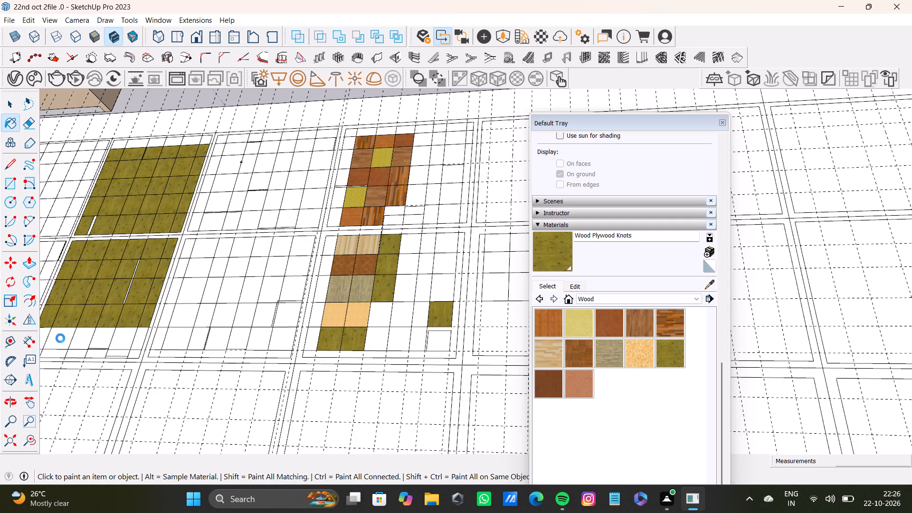
pyautogui.click(62, 340)
pyautogui.click(84, 340)
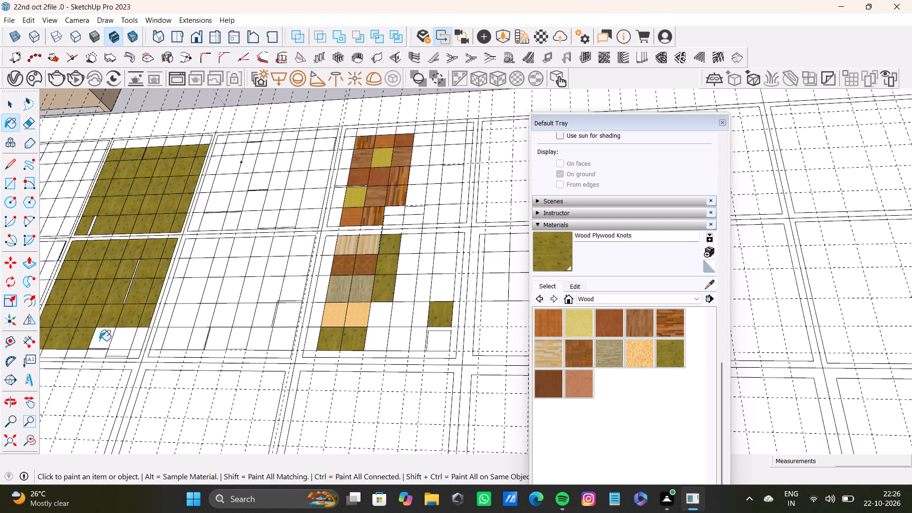
pyautogui.click(99, 341)
pyautogui.click(119, 340)
pyautogui.click(139, 340)
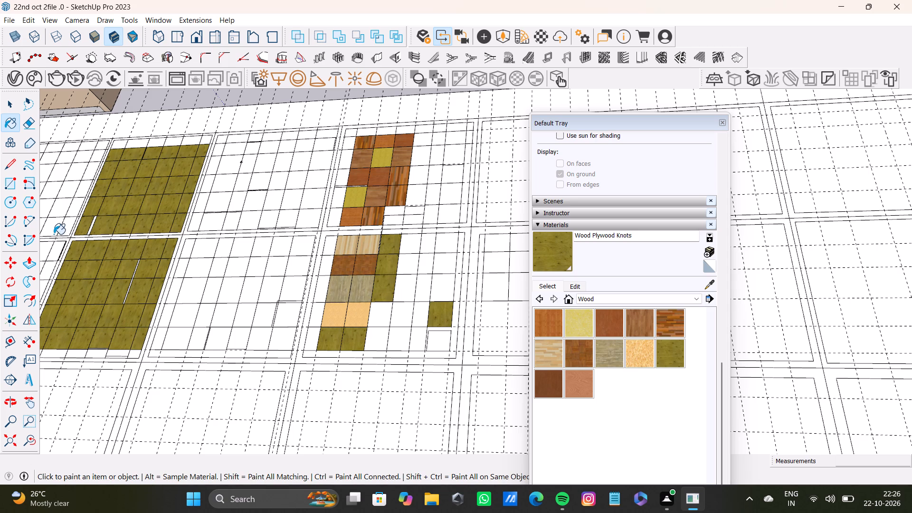
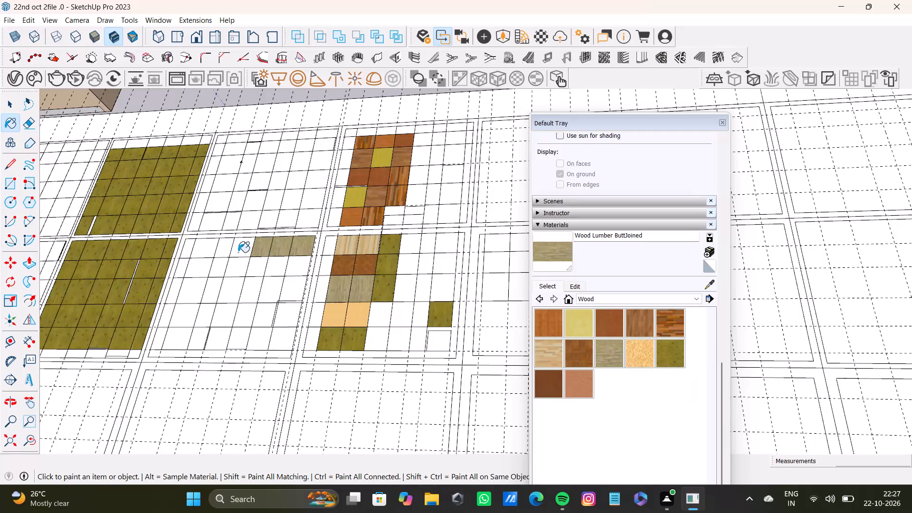
# Extend the painted back row of the gridded bay beside the Plywood Knots bays with Wood Lumber ButtJoined.
pyautogui.click(242, 252)
pyautogui.click(225, 256)
pyautogui.click(215, 256)
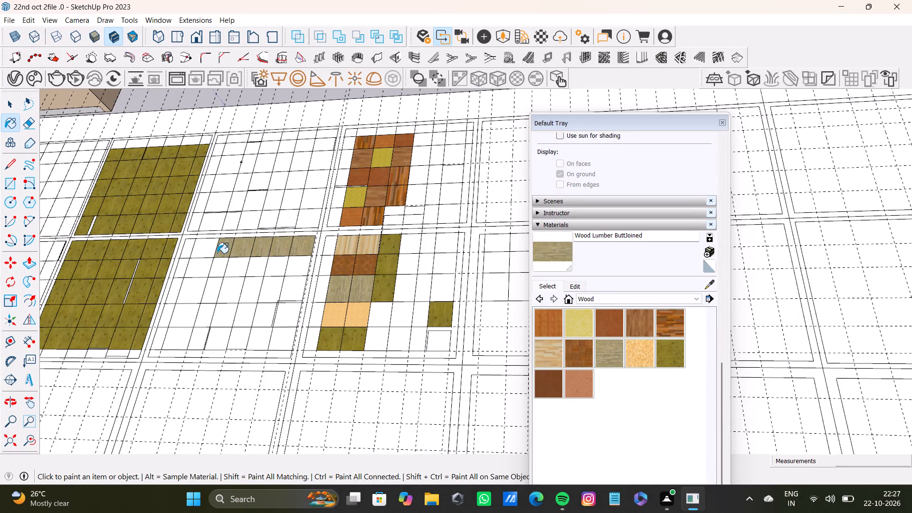
# Using the Colors material collection, paint three undivided bays around the partly gridded bay and one of its end panels with Color B05.
pyautogui.click(590, 299)
pyautogui.scroll(2, 605, 343)
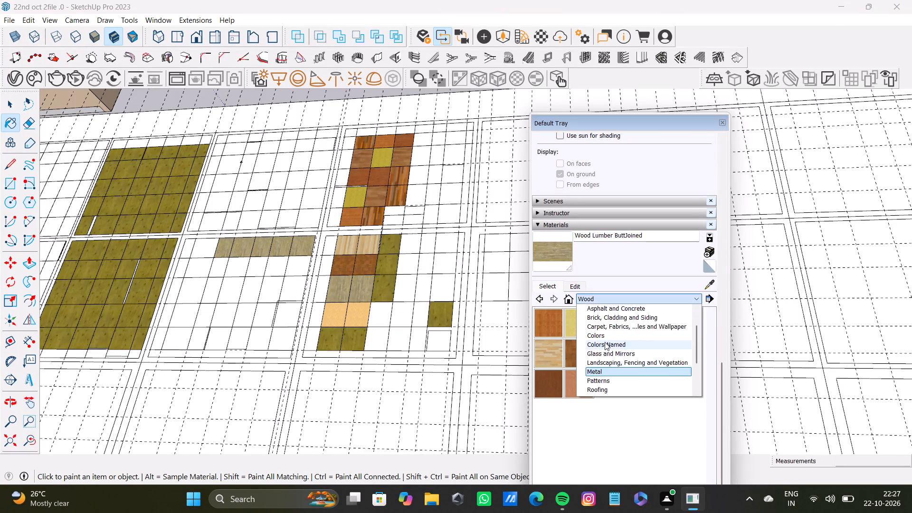
pyautogui.click(604, 336)
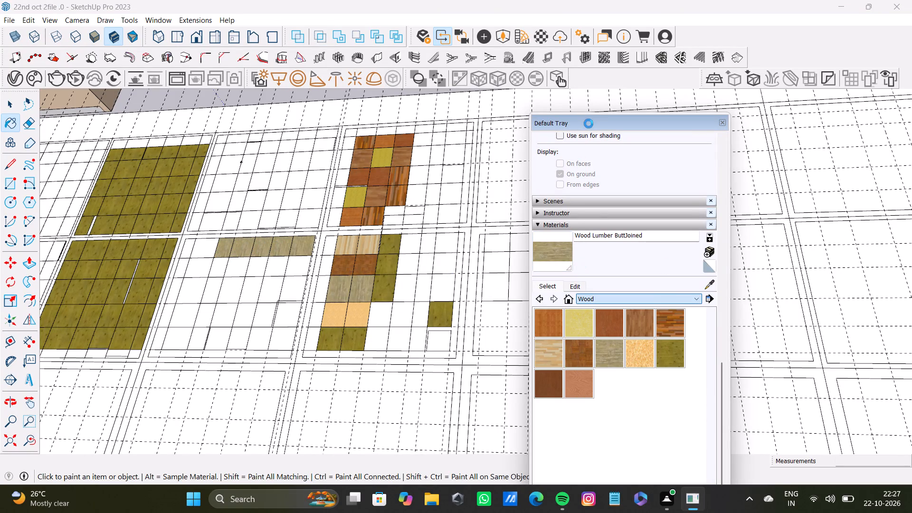
pyautogui.moveTo(596, 123); pyautogui.dragTo(494, 134)
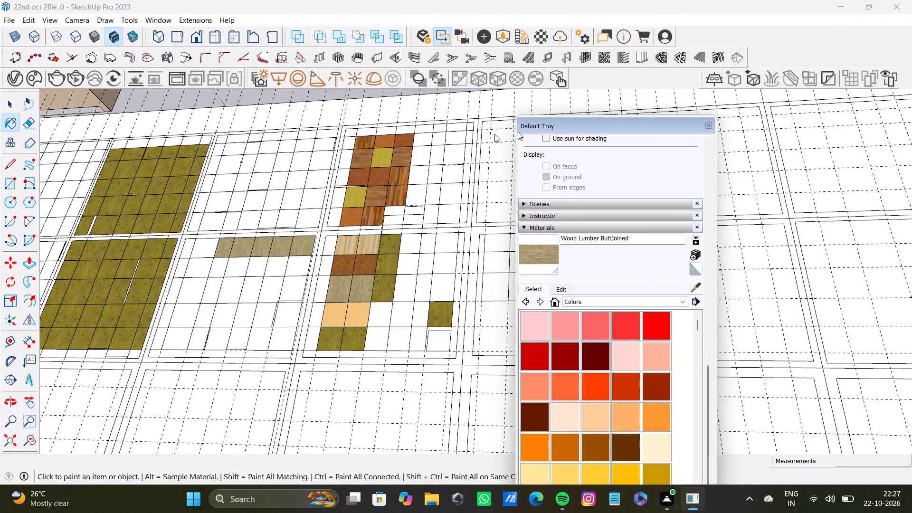
pyautogui.moveTo(494, 134); pyautogui.dragTo(0, 130)
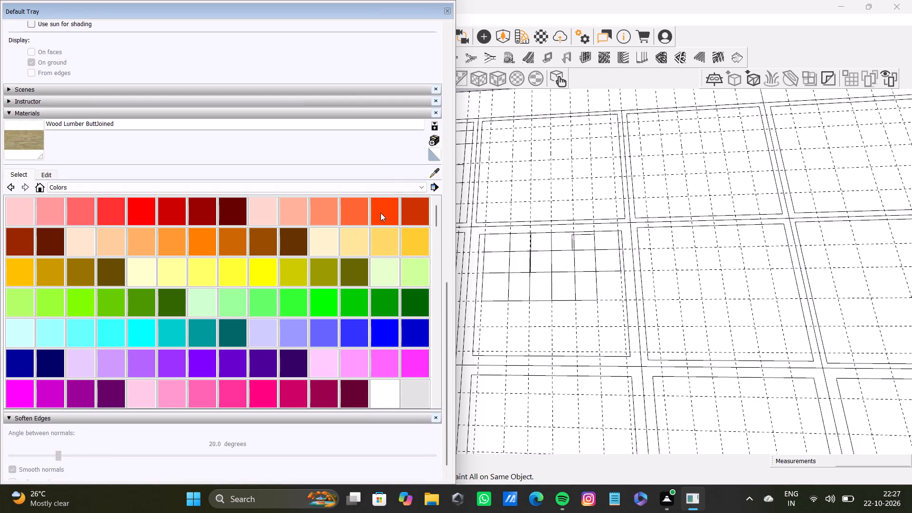
pyautogui.click(380, 213)
pyautogui.click(513, 195)
pyautogui.click(670, 140)
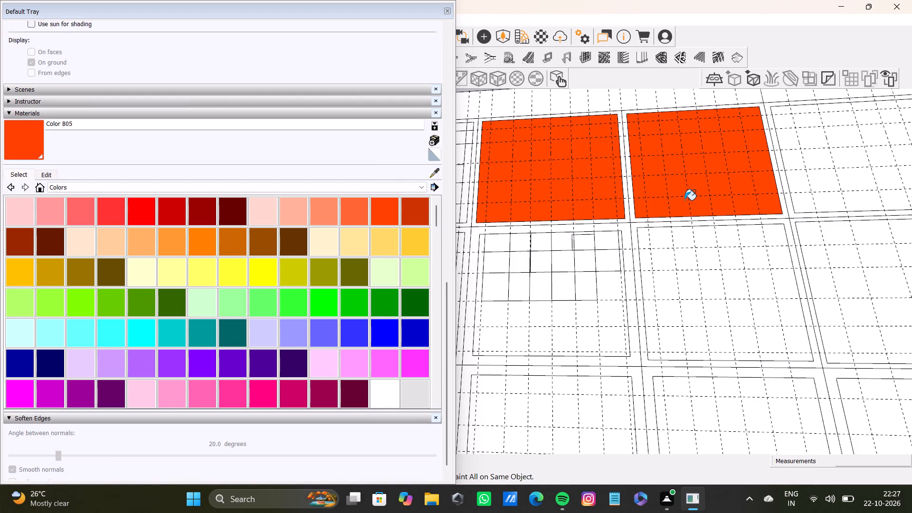
pyautogui.click(697, 237)
pyautogui.click(606, 265)
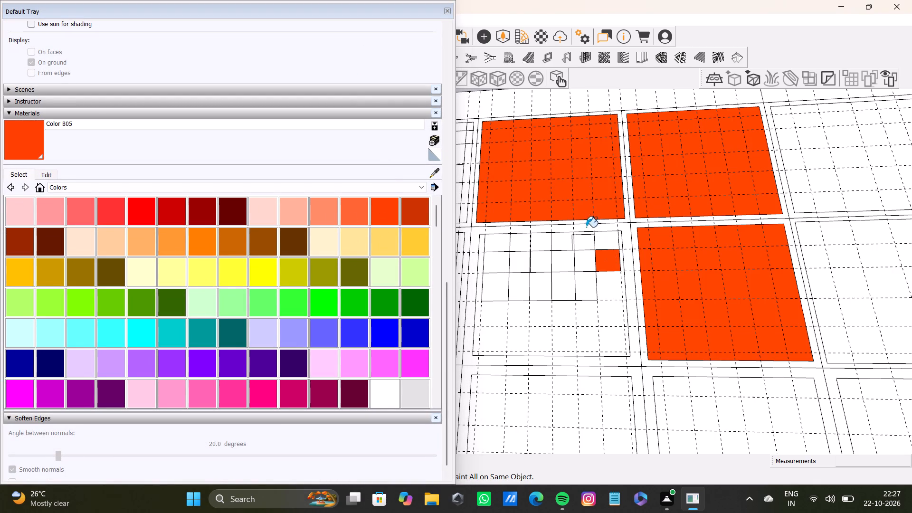
pyautogui.click(593, 238)
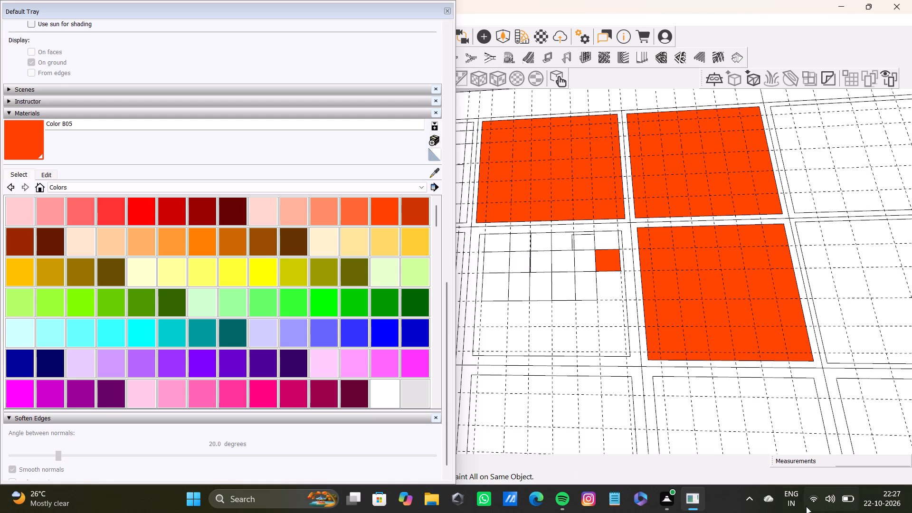
# Raise the display brightness to nearly full in the system's quick settings.
pyautogui.click(823, 499)
pyautogui.click(819, 501)
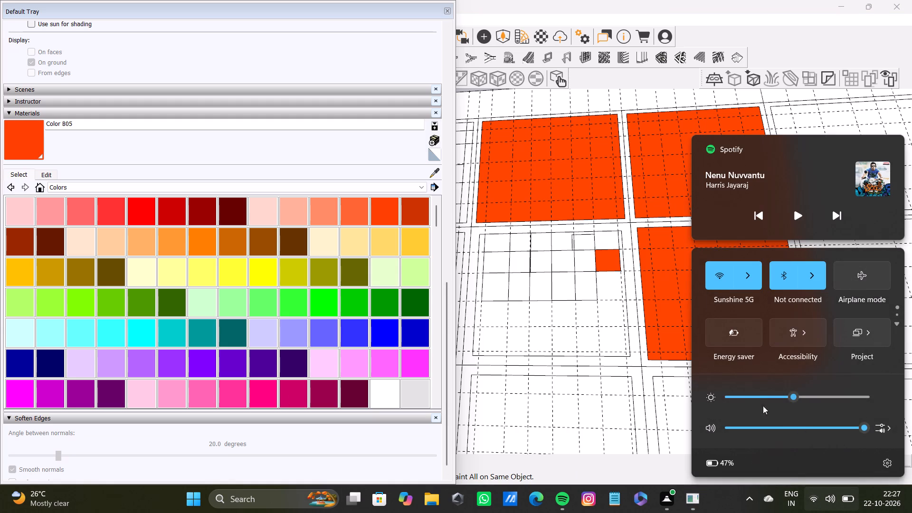
pyautogui.click(737, 397)
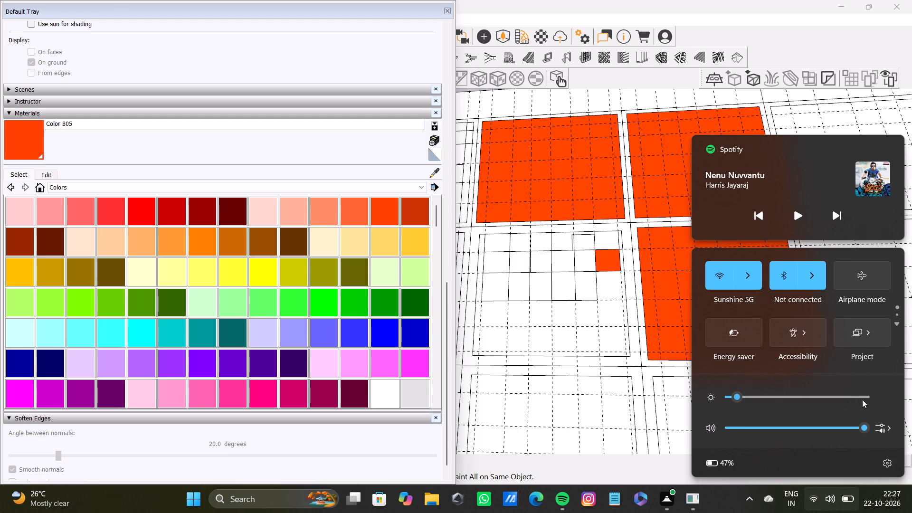
pyautogui.click(864, 395)
pyautogui.click(726, 508)
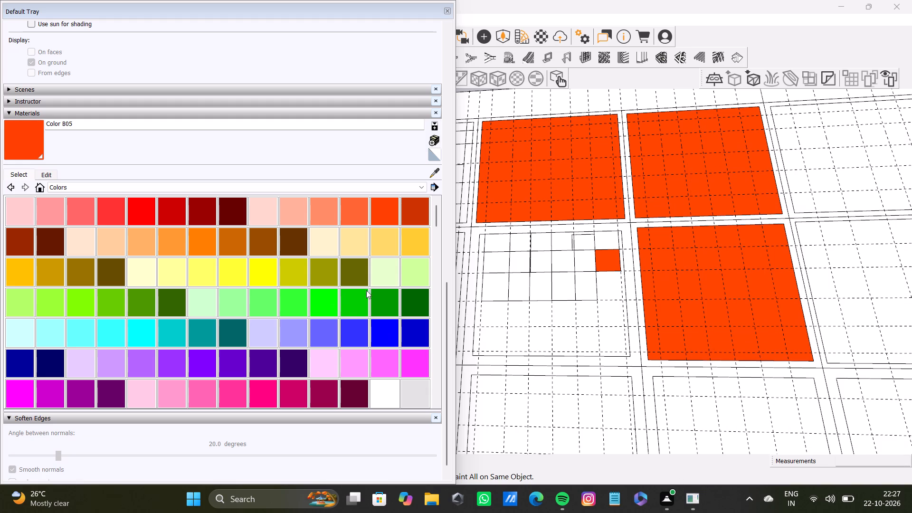
# Paint the partly gridded bay's undivided front area and the adjoining third-row panel with Color G07.
pyautogui.click(382, 299)
pyautogui.click(602, 289)
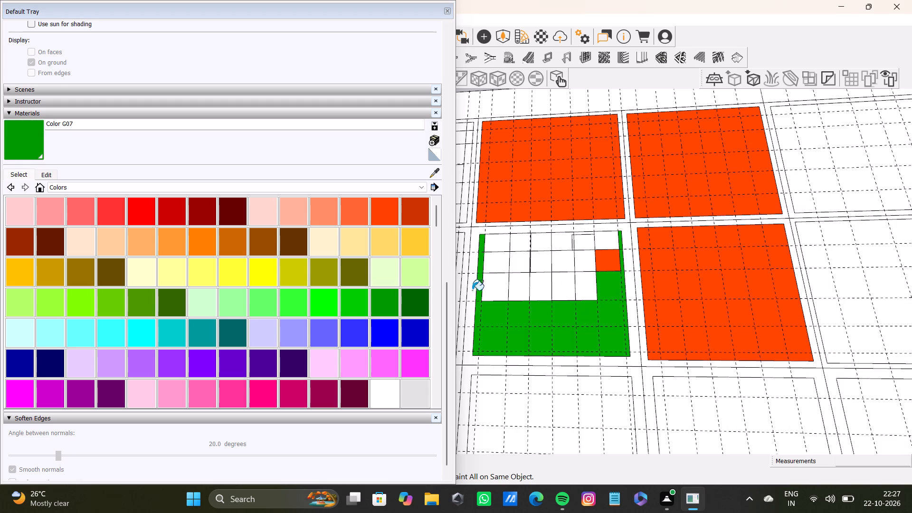
pyautogui.moveTo(362, 267); pyautogui.dragTo(367, 270)
pyautogui.click(578, 286)
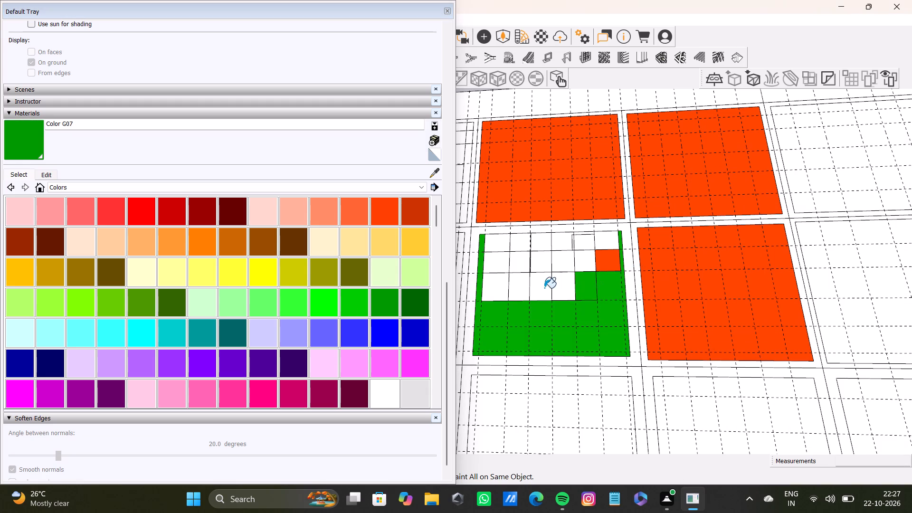
# Paint two second-row and three third-row panels of the partly gridded bay with light green Color F02.
pyautogui.click(399, 266)
pyautogui.click(410, 271)
pyautogui.click(514, 266)
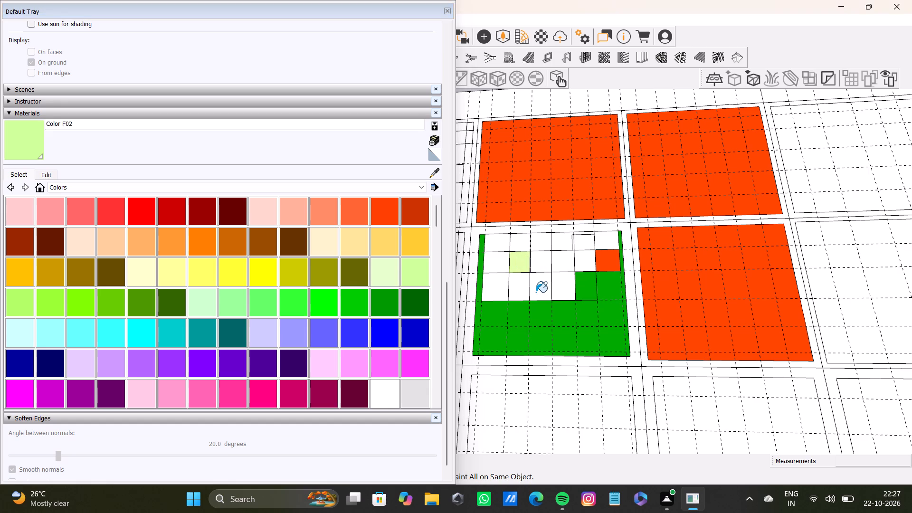
pyautogui.click(537, 292)
pyautogui.click(558, 286)
pyautogui.click(508, 288)
pyautogui.moveTo(518, 288); pyautogui.dragTo(507, 288)
pyautogui.click(489, 288)
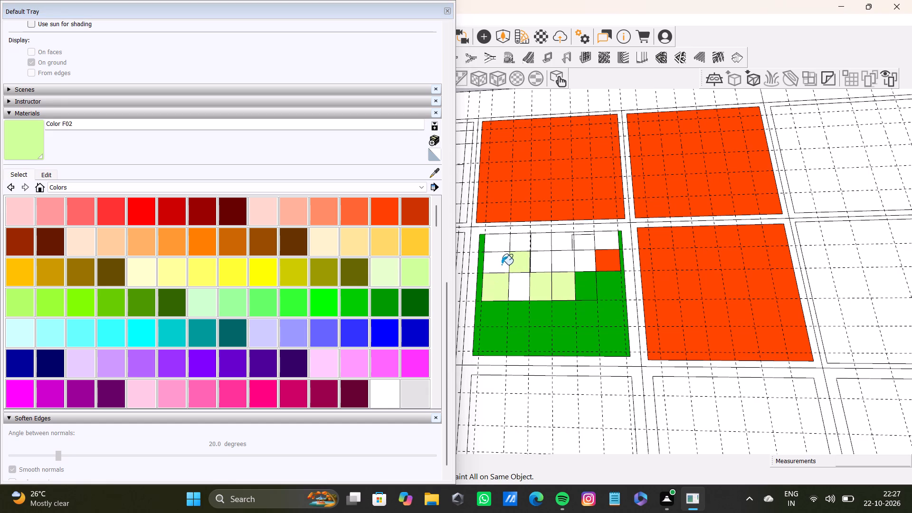
pyautogui.click(502, 265)
# Paint one back-row panel and one second-row panel of the partly gridded bay with Color B05.
pyautogui.click(396, 212)
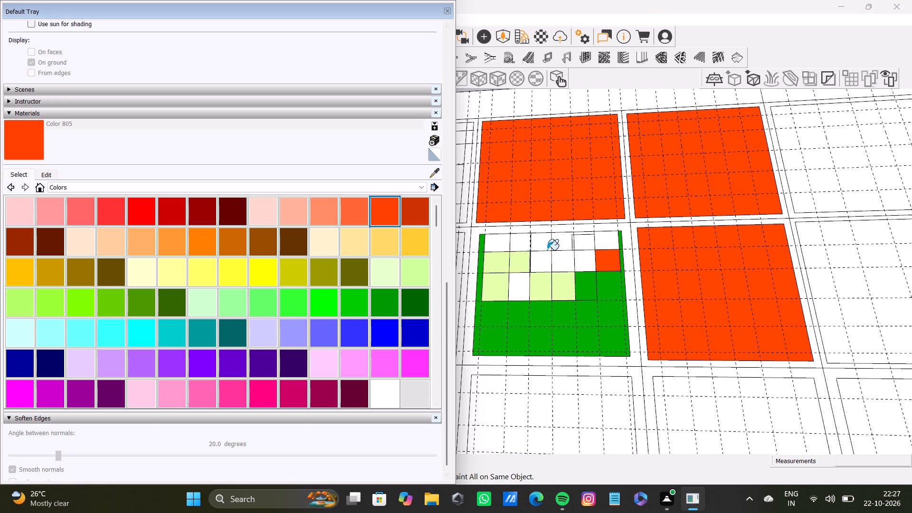
pyautogui.click(548, 249)
pyautogui.click(562, 265)
# Paint the whole bay directly in front of the green bay with Color K03.
pyautogui.click(396, 357)
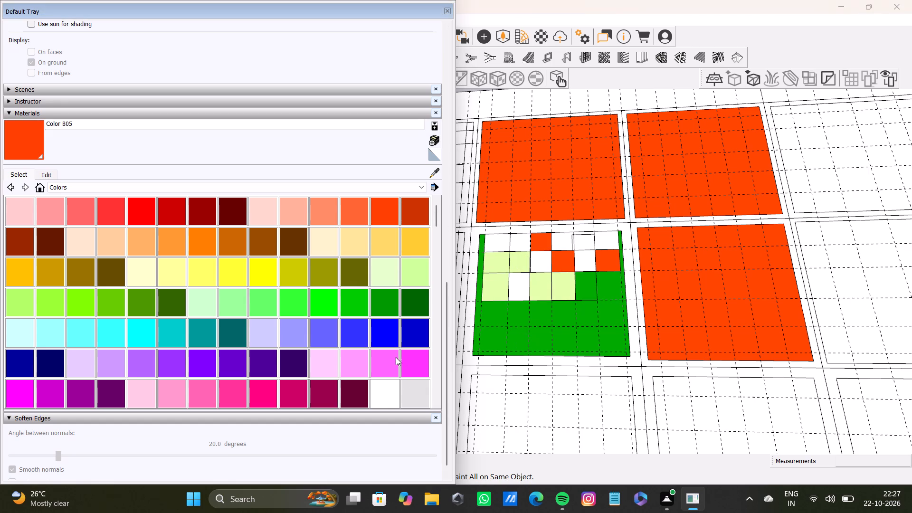
pyautogui.click(503, 402)
# Paint the bay beside the Color K03 bay and the two bays in front of this pair with Color L04.
pyautogui.scroll(-8, 390, 354)
pyautogui.scroll(-8, 629, 393)
pyautogui.moveTo(645, 405); pyautogui.dragTo(708, 260, button='middle')
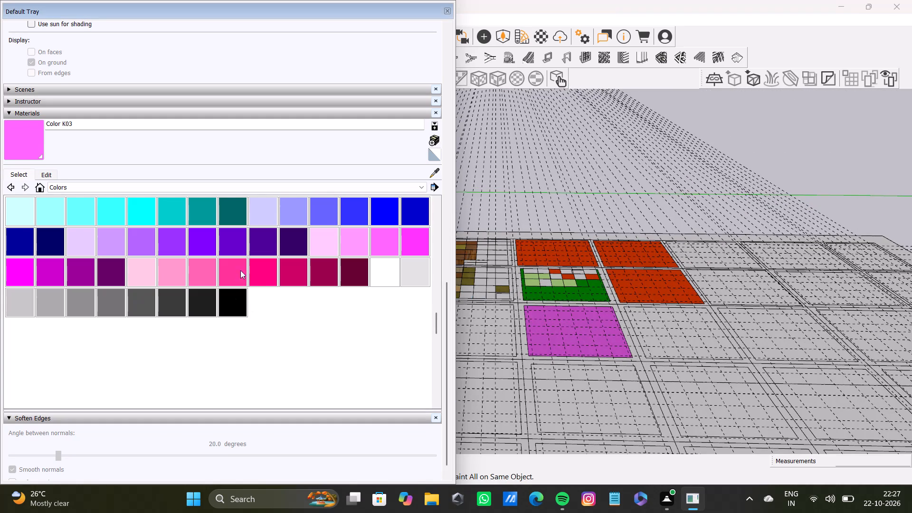
pyautogui.click(242, 270)
pyautogui.click(660, 342)
pyautogui.click(657, 342)
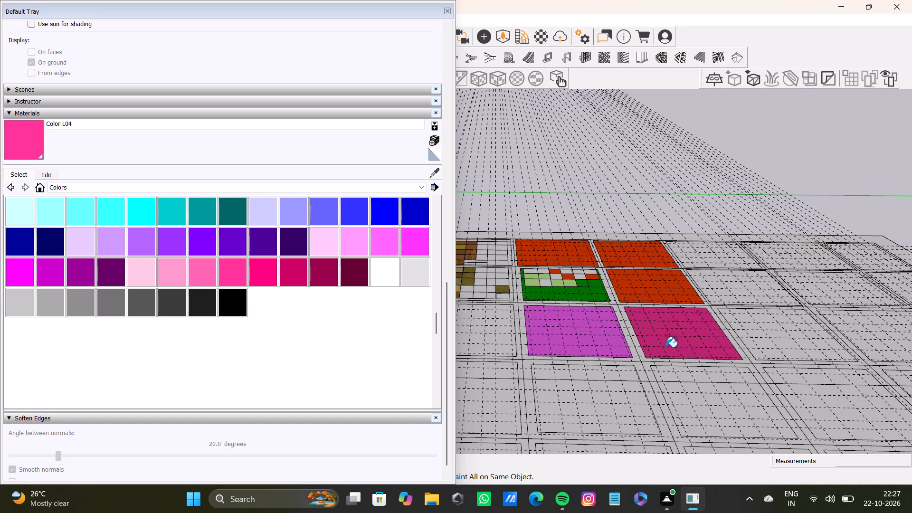
pyautogui.click(623, 405)
pyautogui.click(691, 406)
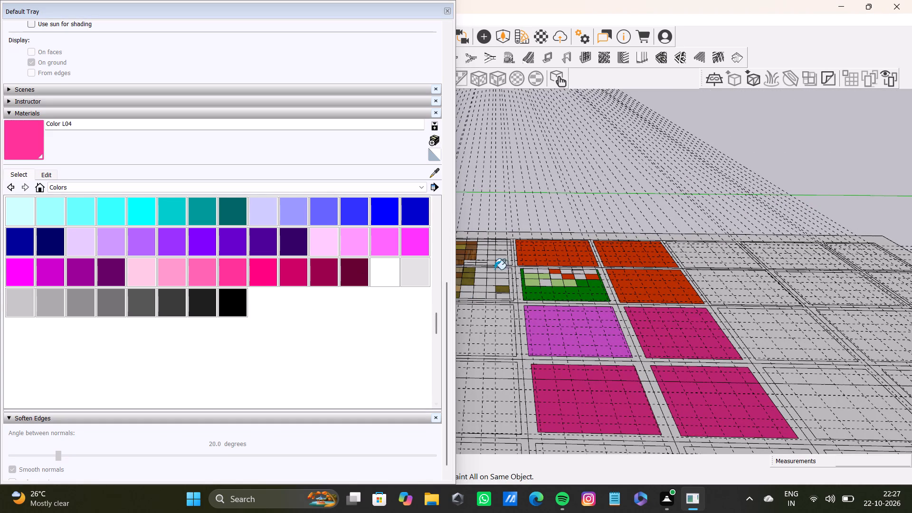
# Paint the back three bays of the next column and two bays on the other side of the Color K03 column with Color L04.
pyautogui.click(698, 253)
pyautogui.click(724, 296)
pyautogui.click(756, 330)
pyautogui.click(738, 296)
pyautogui.click(764, 349)
pyautogui.click(717, 252)
pyautogui.click(797, 395)
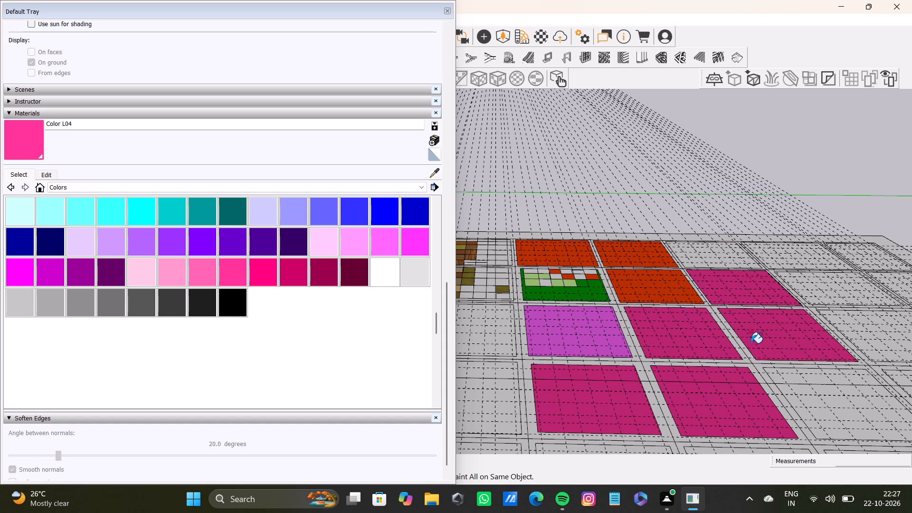
pyautogui.click(718, 255)
pyautogui.click(494, 337)
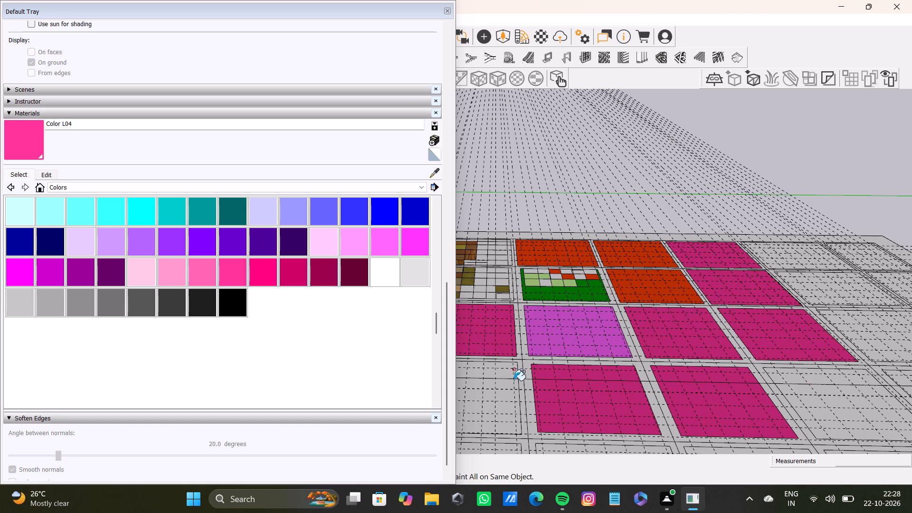
pyautogui.click(501, 413)
# Repaint the fourth-row bay nearest the wood-painted side and paint the blank back-row bay beyond the pink one with Color I04.
pyautogui.moveTo(359, 213); pyautogui.dragTo(363, 218)
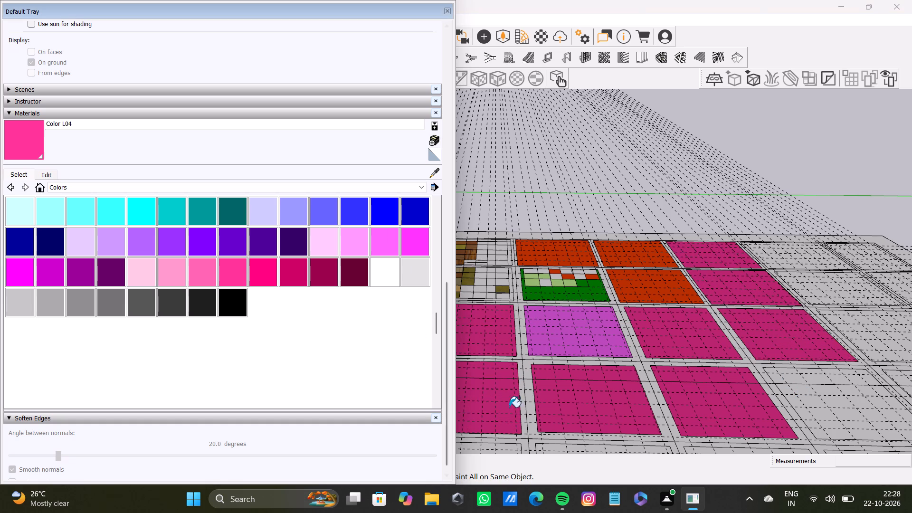
pyautogui.click(502, 395)
pyautogui.click(502, 395)
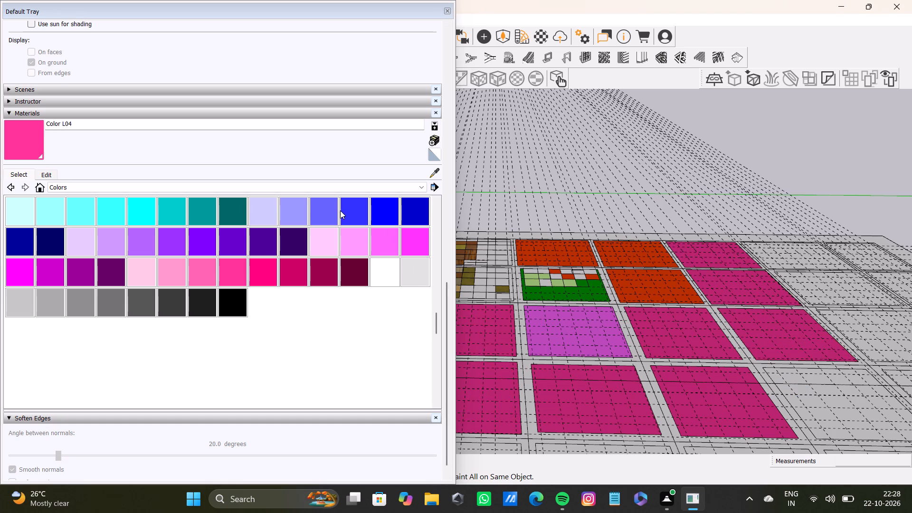
pyautogui.click(347, 210)
pyautogui.click(492, 399)
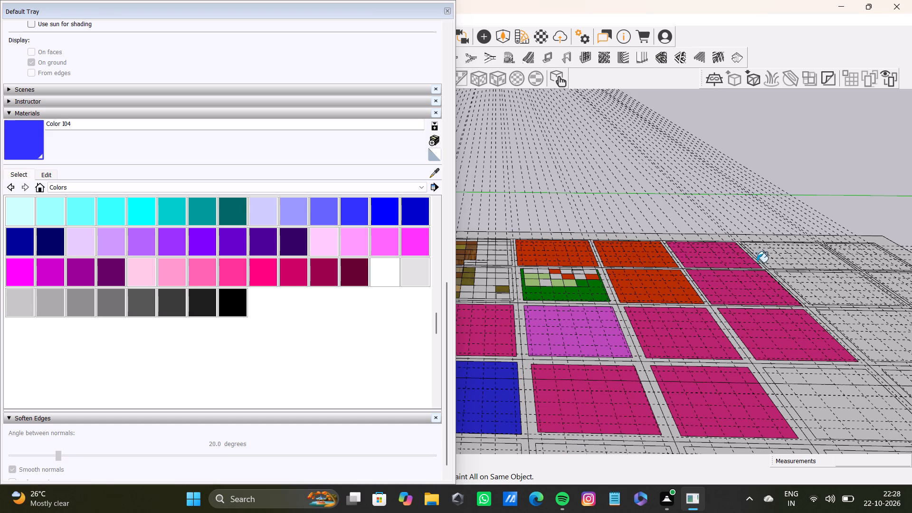
pyautogui.click(779, 257)
pyautogui.click(808, 290)
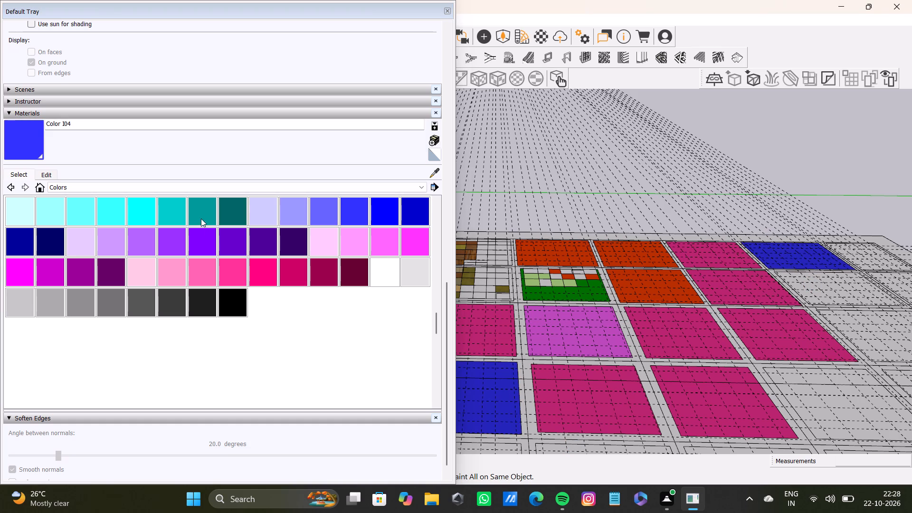
# Paint the two bays in front of the blue back-row bay with Color H07.
pyautogui.click(201, 218)
pyautogui.click(834, 310)
pyautogui.click(852, 350)
pyautogui.click(848, 312)
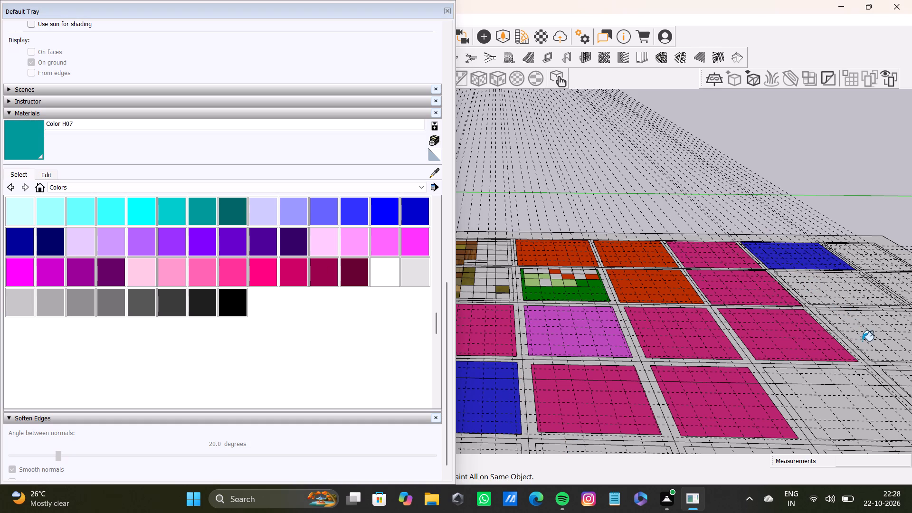
pyautogui.click(862, 341)
pyautogui.click(831, 289)
pyautogui.click(832, 290)
pyautogui.click(836, 295)
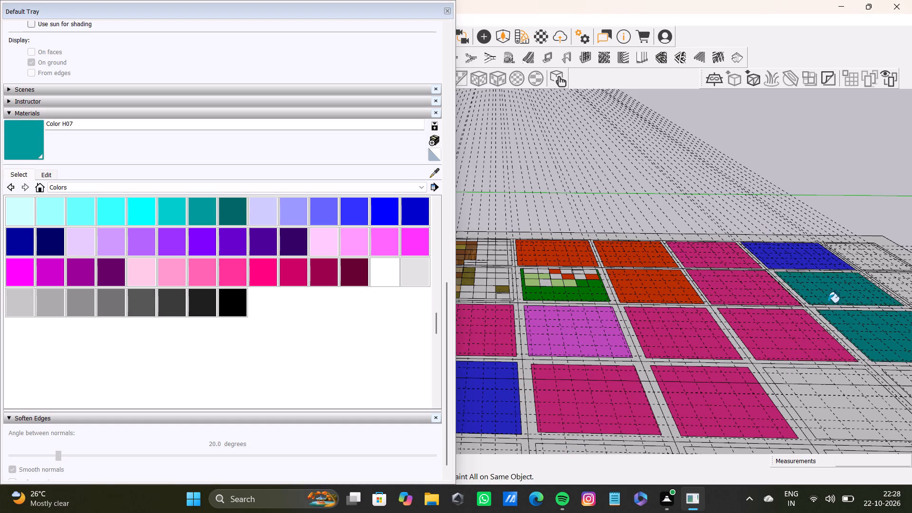
# Paint the third-row bay next to the pink bay, on the plywood-bay side, with Color H07.
pyautogui.scroll(-13, 738, 299)
pyautogui.moveTo(741, 323); pyautogui.dragTo(696, 405, button='middle')
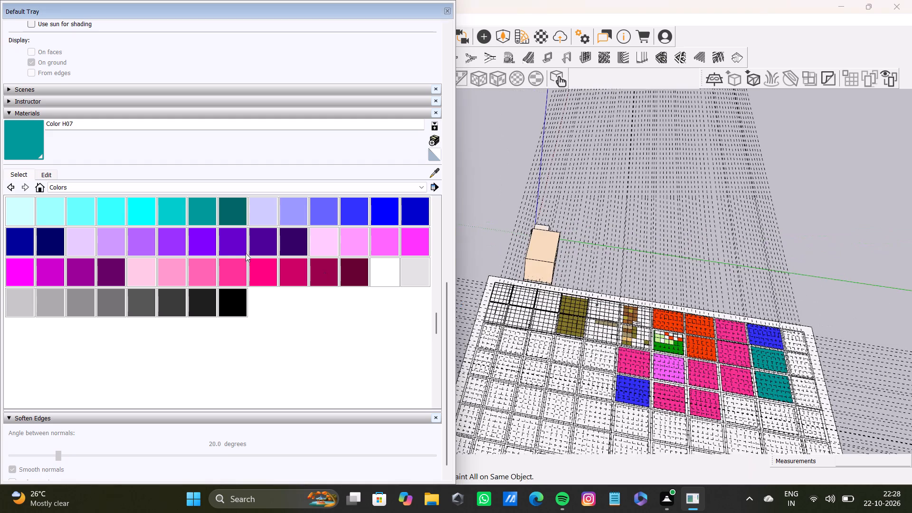
pyautogui.click(267, 211)
pyautogui.click(595, 360)
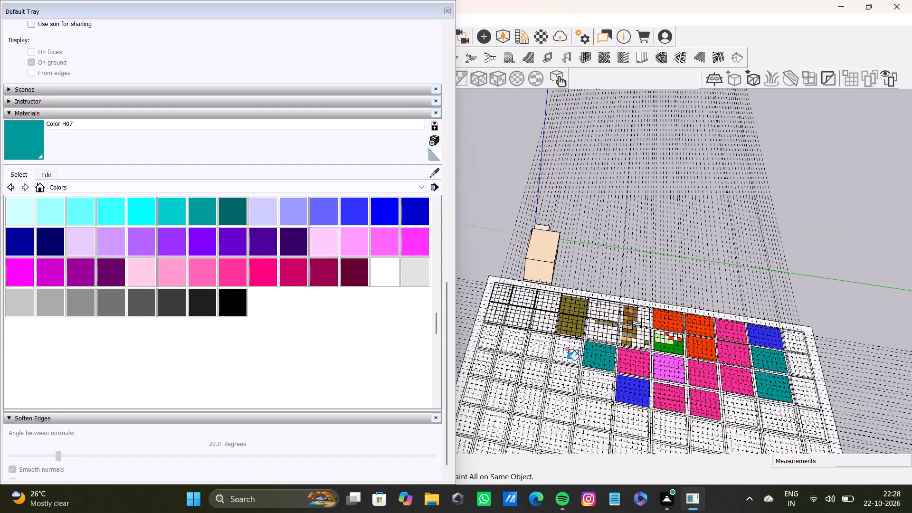
pyautogui.click(567, 360)
# Paint one third-row bay and two adjacent fourth-row bays in front of the wood-painted area with Color K03.
pyautogui.click(386, 247)
pyautogui.click(515, 319)
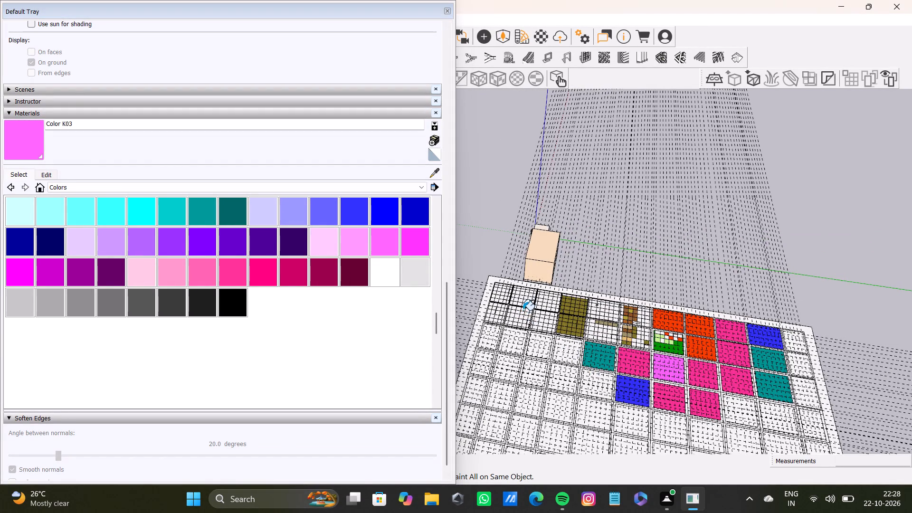
pyautogui.click(524, 308)
pyautogui.click(541, 372)
pyautogui.click(537, 353)
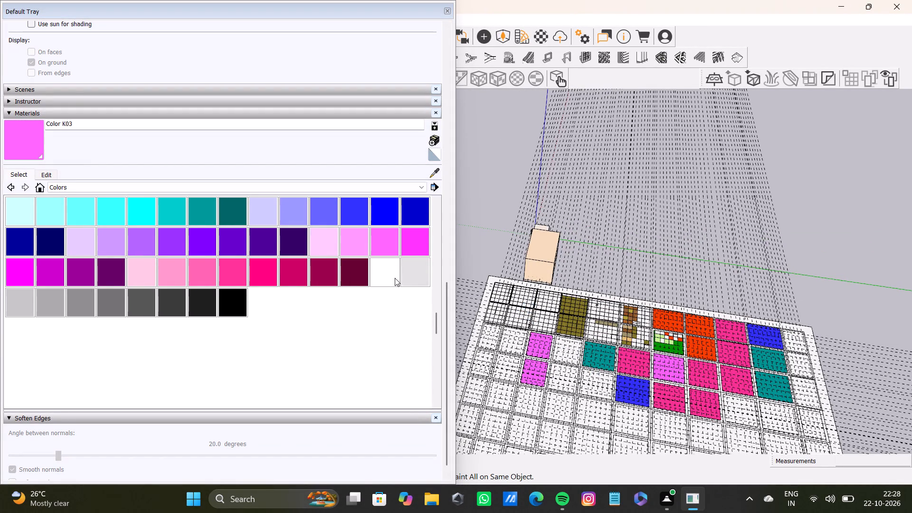
pyautogui.click(414, 276)
pyautogui.click(553, 382)
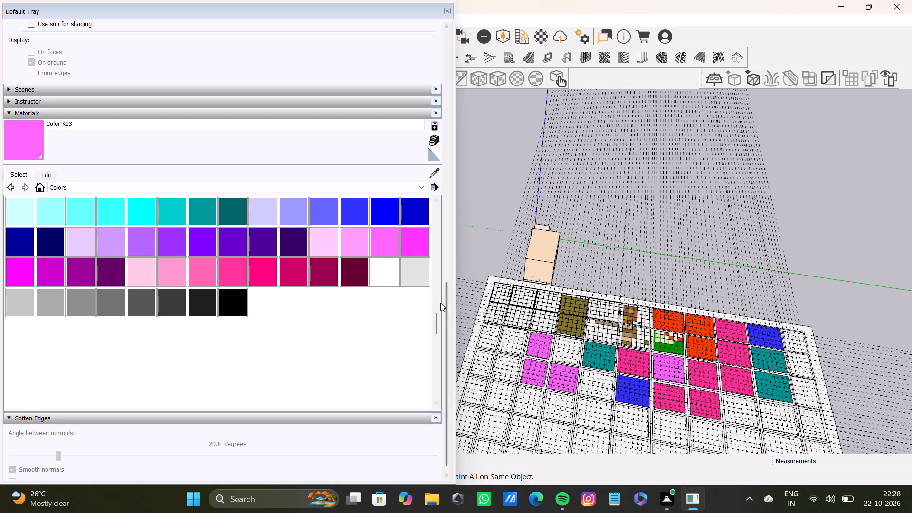
# Paint the fourth-row Color K03 bay nearest the blue bay and the blank third-row bay behind it with Color M01.
pyautogui.click(419, 269)
pyautogui.click(561, 383)
pyautogui.click(298, 269)
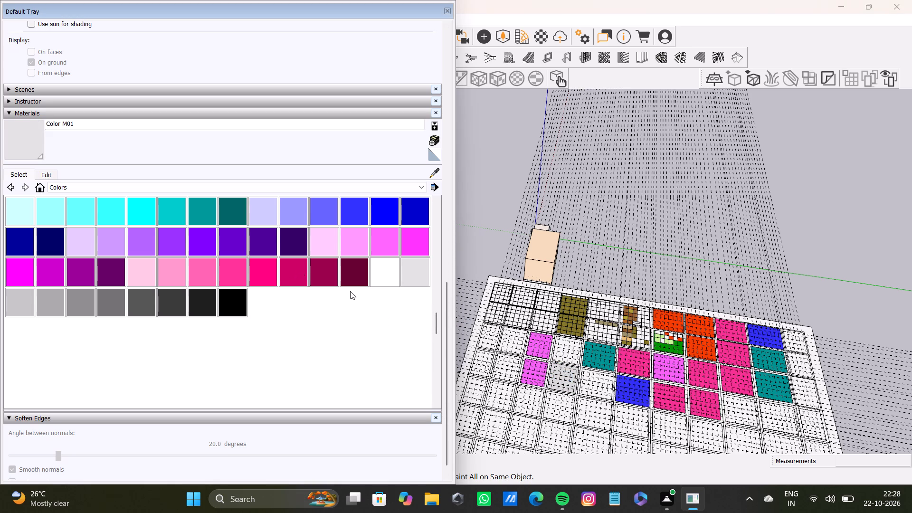
pyautogui.click(564, 357)
pyautogui.click(574, 352)
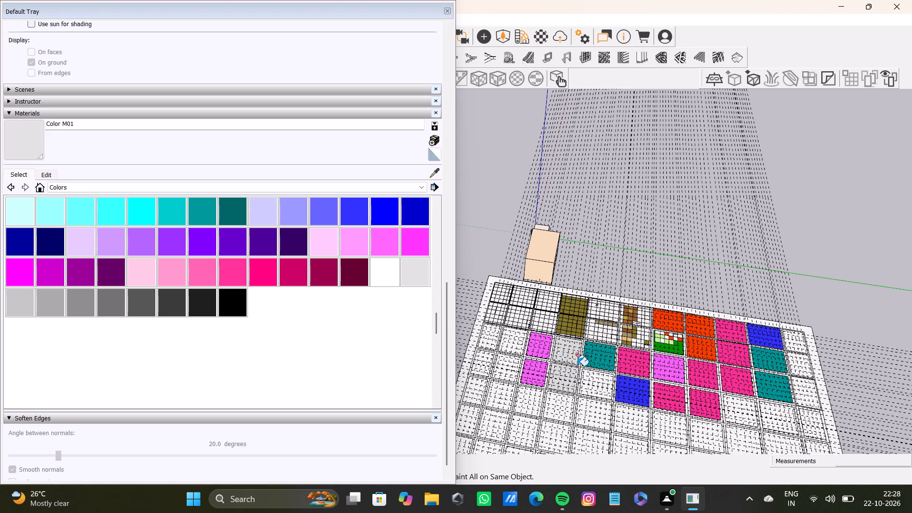
# Repaint the third-row bay beside the teal one with Color L16 and paint the fourth-row bay next to the blue one with Color J08.
pyautogui.click(365, 279)
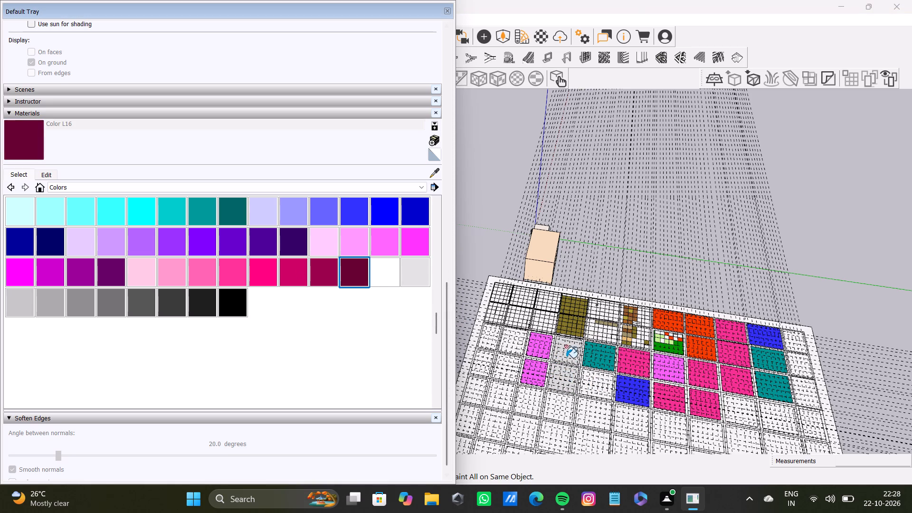
pyautogui.click(567, 358)
pyautogui.click(570, 360)
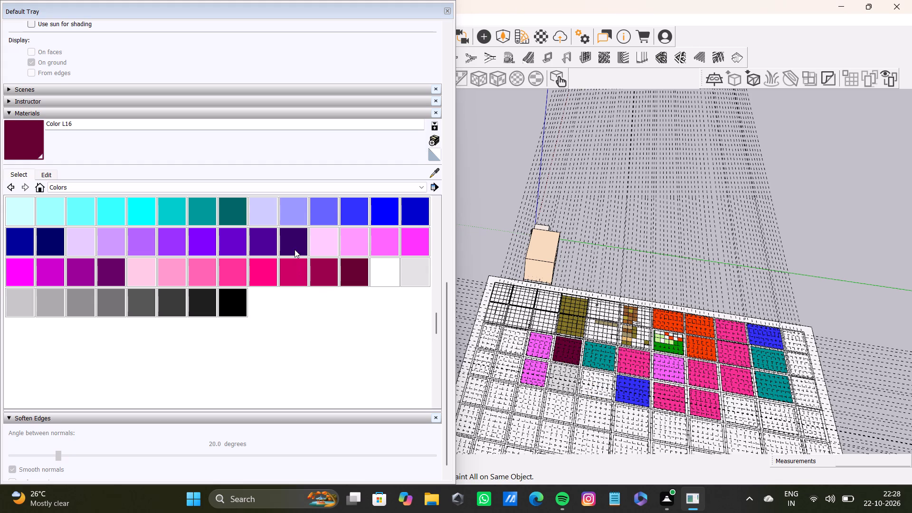
pyautogui.click(294, 247)
pyautogui.click(592, 382)
pyautogui.click(599, 390)
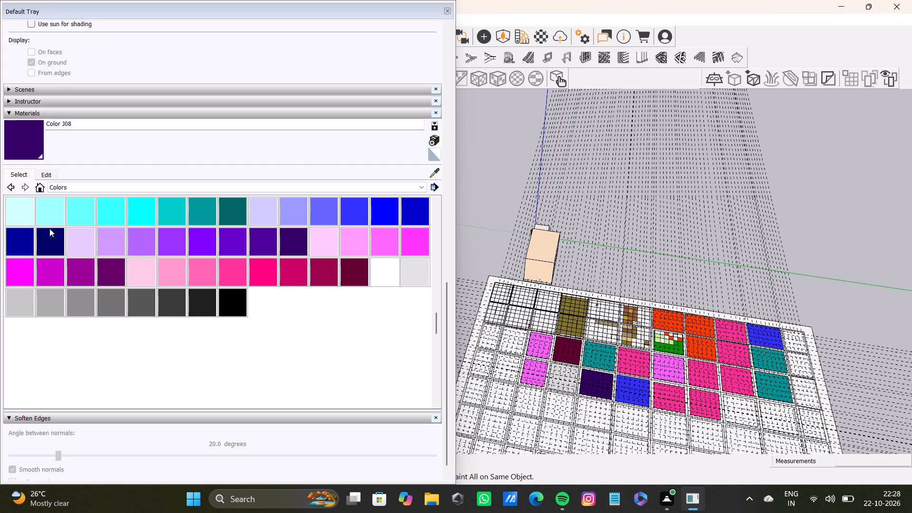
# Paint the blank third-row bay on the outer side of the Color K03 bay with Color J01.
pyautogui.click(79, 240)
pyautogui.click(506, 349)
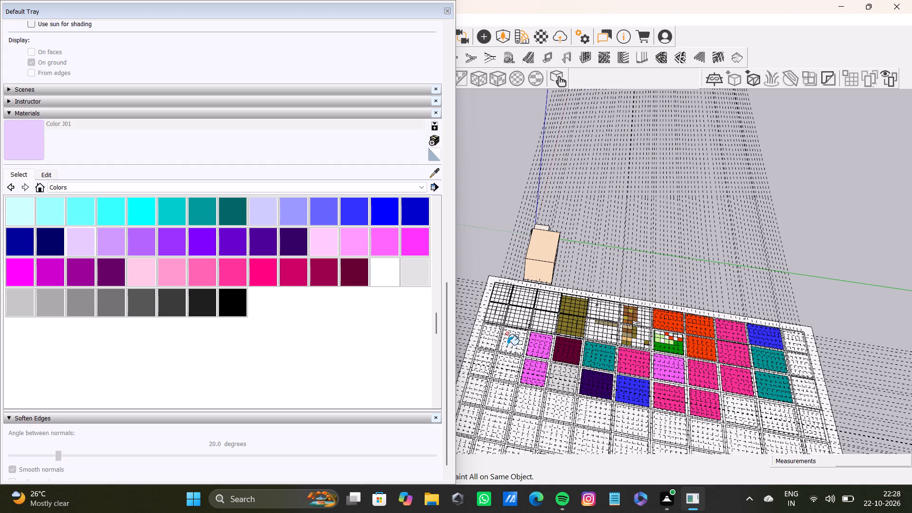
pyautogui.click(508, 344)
# Paint the third-row bay on the outer side of the Color K03 bay with Color I02 and the bay in front with Color K01.
pyautogui.click(296, 215)
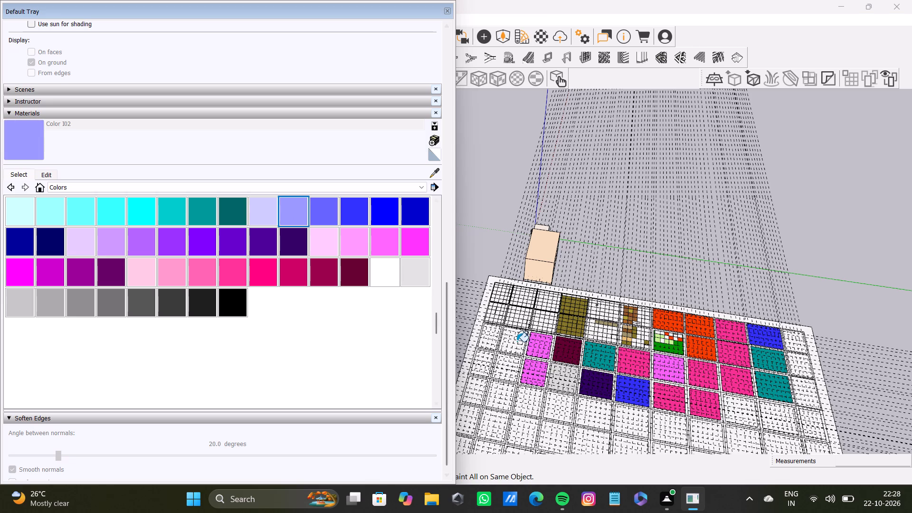
pyautogui.click(515, 341)
pyautogui.click(513, 351)
pyautogui.scroll(3, 514, 350)
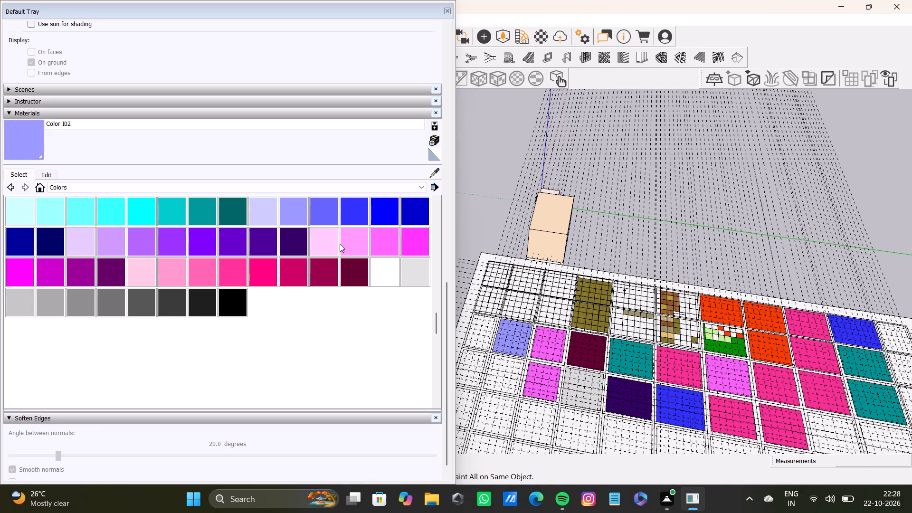
pyautogui.click(337, 242)
pyautogui.click(499, 381)
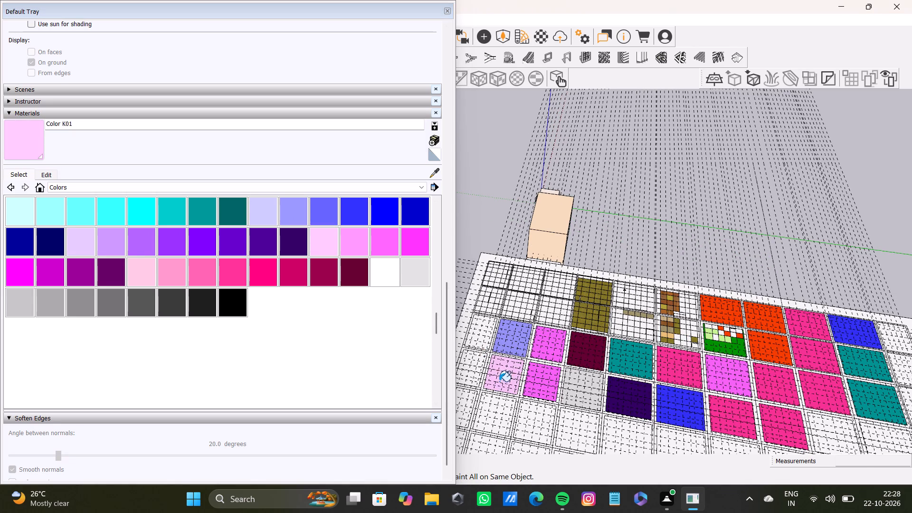
# Paint the outermost third- and fourth-row bays beside the Color I02 and K01 bays with Color I06.
pyautogui.click(406, 210)
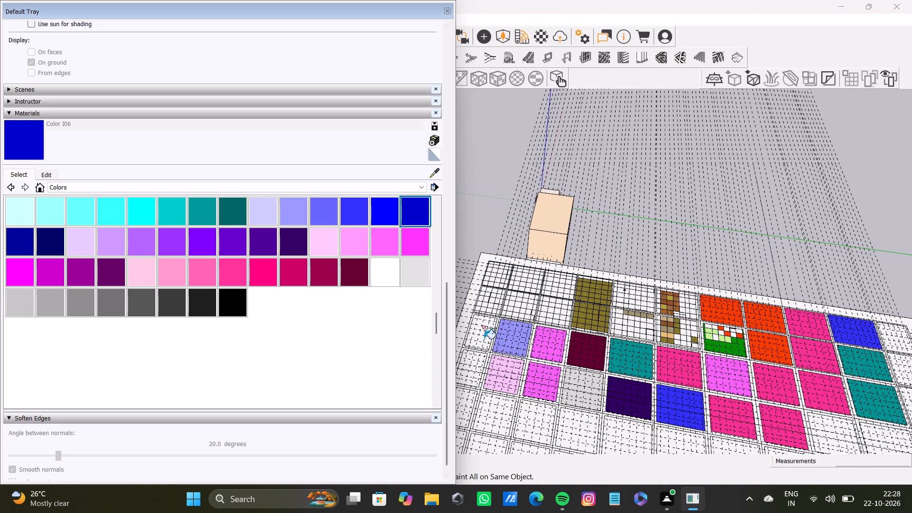
pyautogui.click(483, 338)
pyautogui.click(478, 377)
# Paint the first- and second-row bays of the opposite edge column, beside the blue and teal bays, with Color C03.
pyautogui.scroll(-9, 527, 392)
pyautogui.moveTo(620, 399); pyautogui.dragTo(549, 370, button='middle')
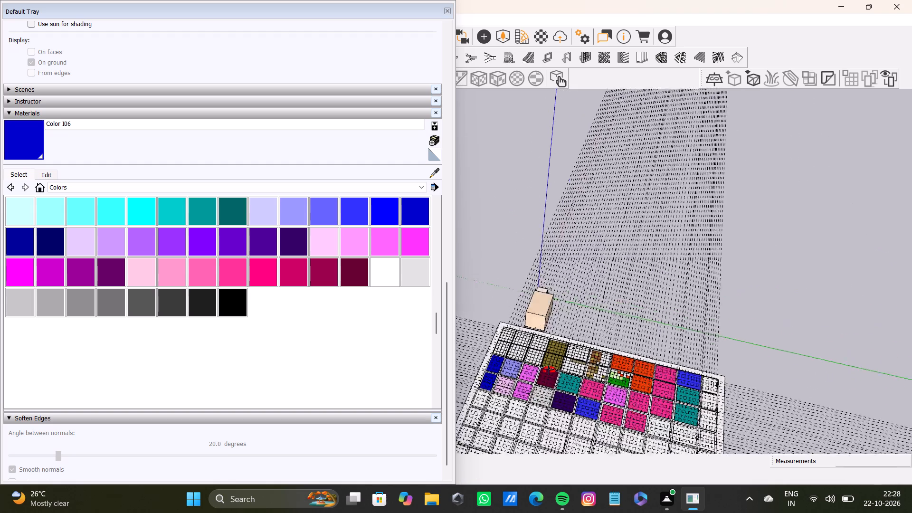
pyautogui.moveTo(549, 370); pyautogui.dragTo(583, 265, button='middle')
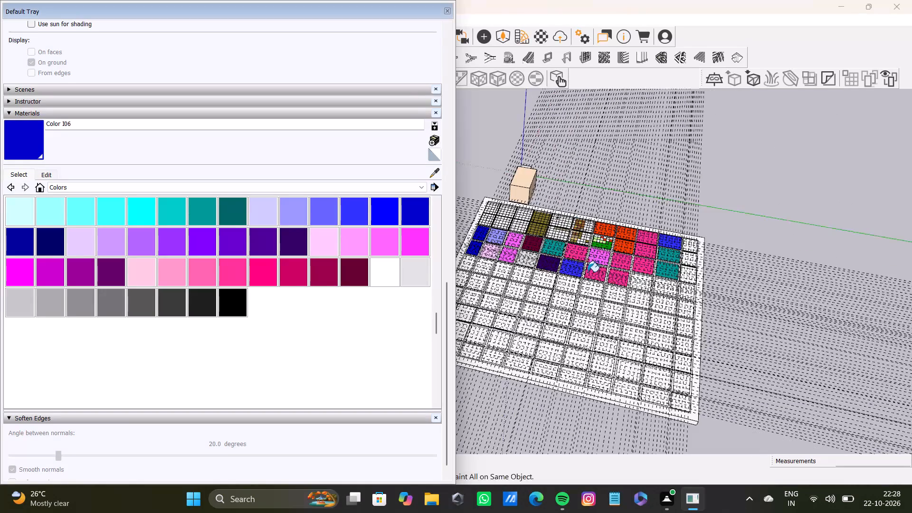
pyautogui.scroll(4, 93, 333)
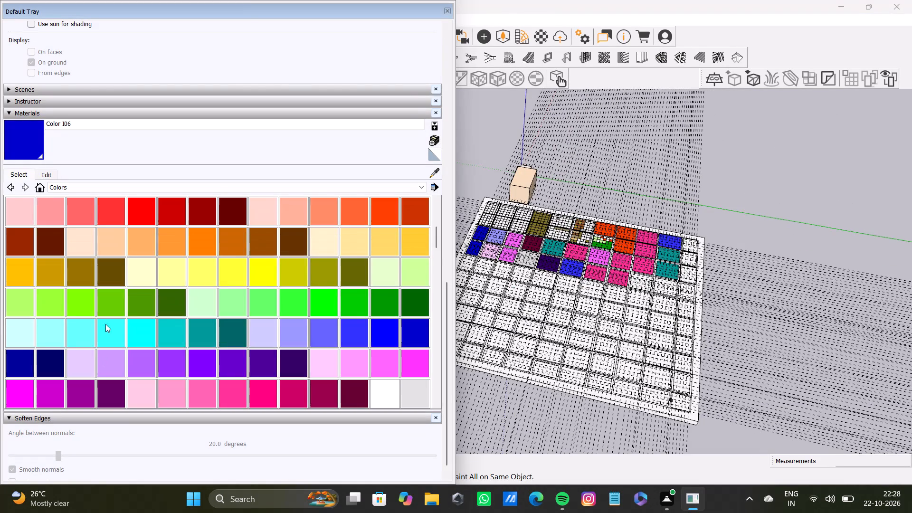
pyautogui.click(143, 239)
pyautogui.click(686, 251)
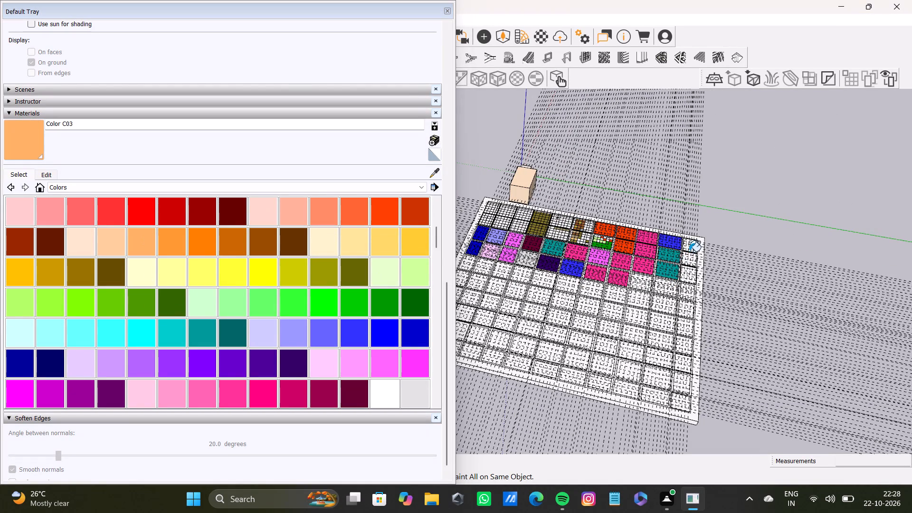
pyautogui.click(691, 265)
pyautogui.click(688, 275)
pyautogui.click(694, 268)
pyautogui.click(693, 265)
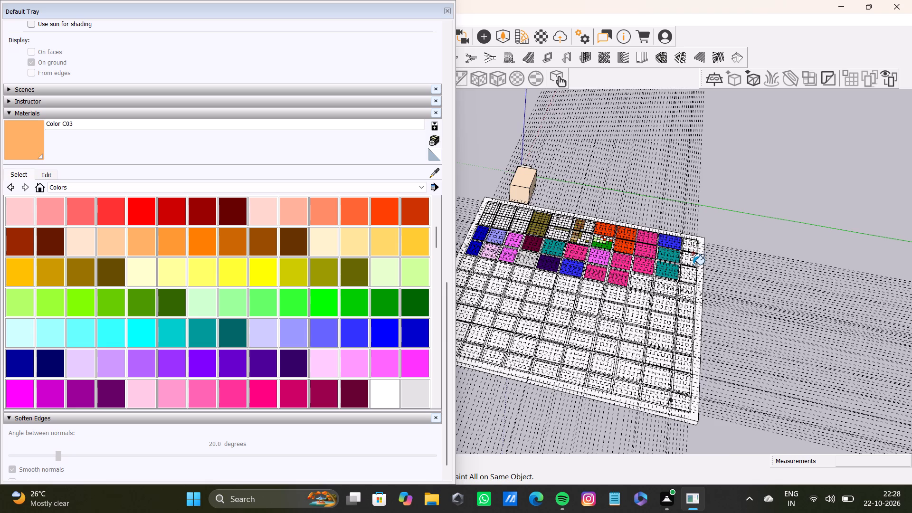
pyautogui.scroll(10, 694, 265)
pyautogui.click(694, 261)
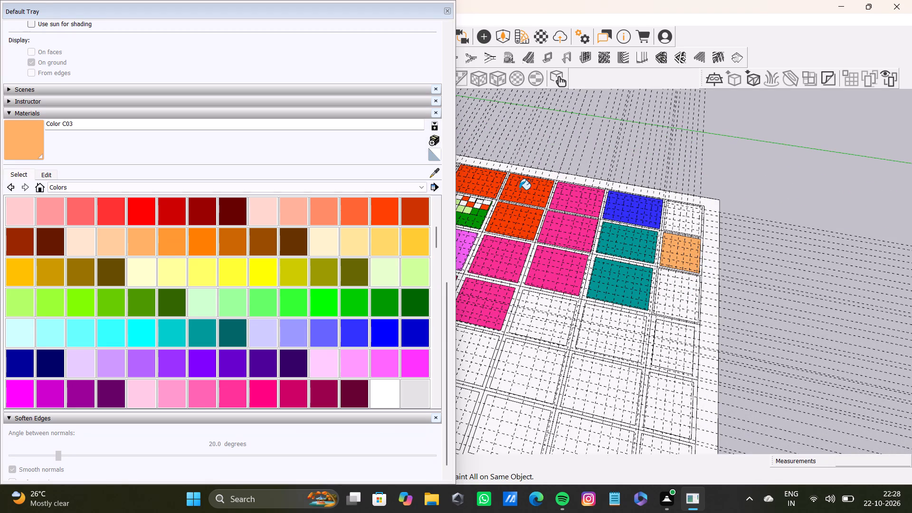
pyautogui.moveTo(358, 209); pyautogui.dragTo(365, 213)
pyautogui.click(679, 220)
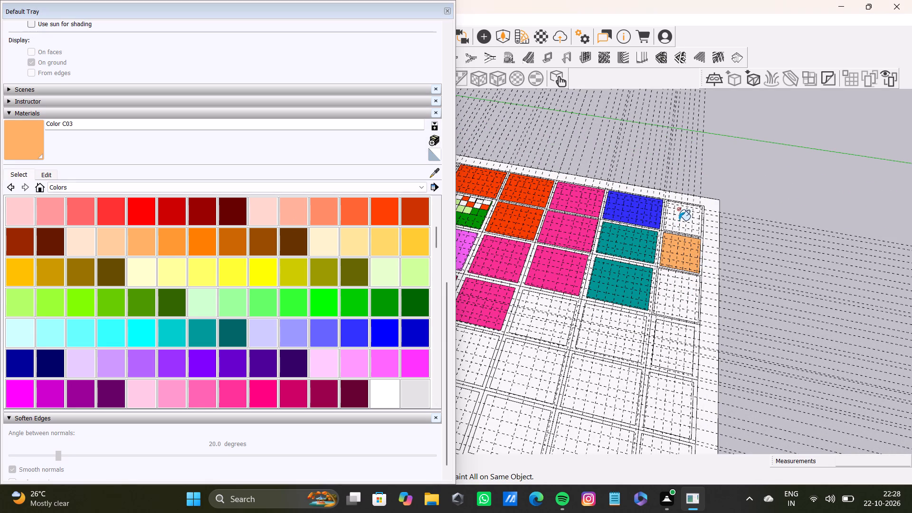
pyautogui.click(679, 220)
pyautogui.click(687, 226)
# Paint the third-row edge bay with Color G07 and the fifth-row bay in the column of three pink bays with Color K04.
pyautogui.click(380, 299)
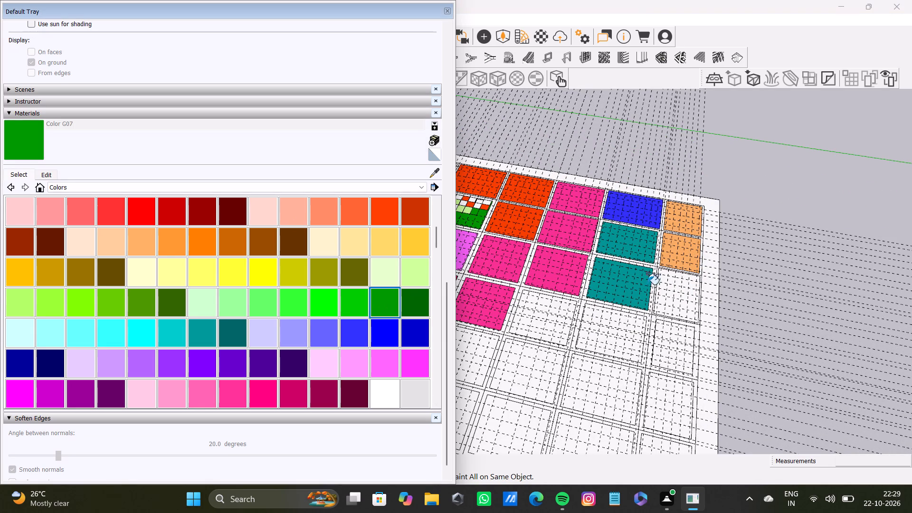
pyautogui.click(675, 290)
pyautogui.click(408, 356)
pyautogui.click(535, 360)
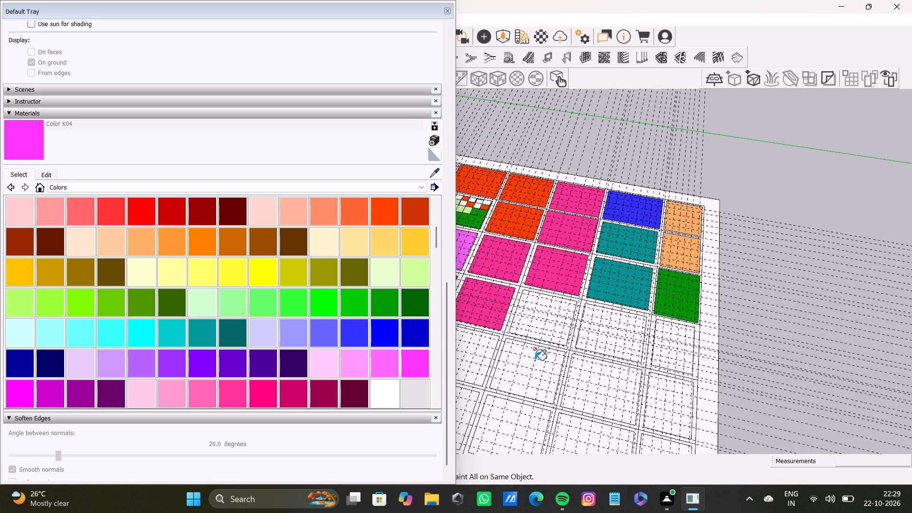
pyautogui.click(510, 378)
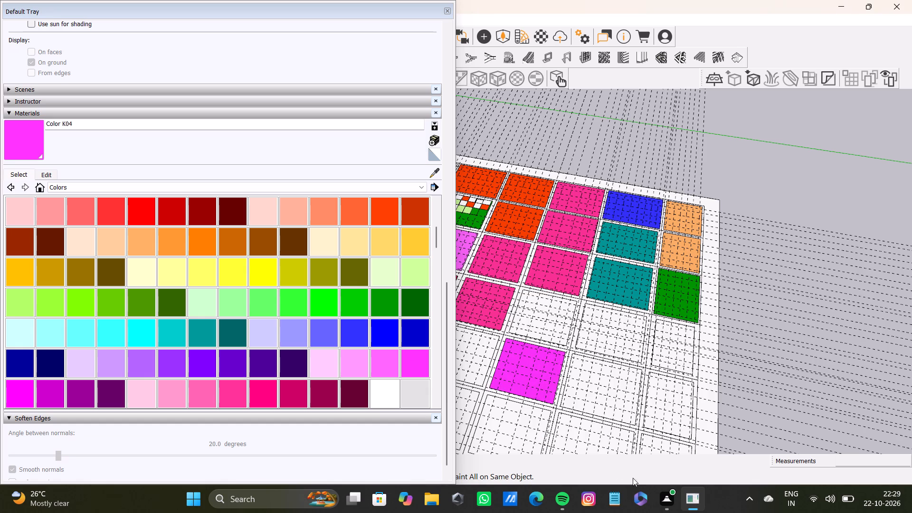
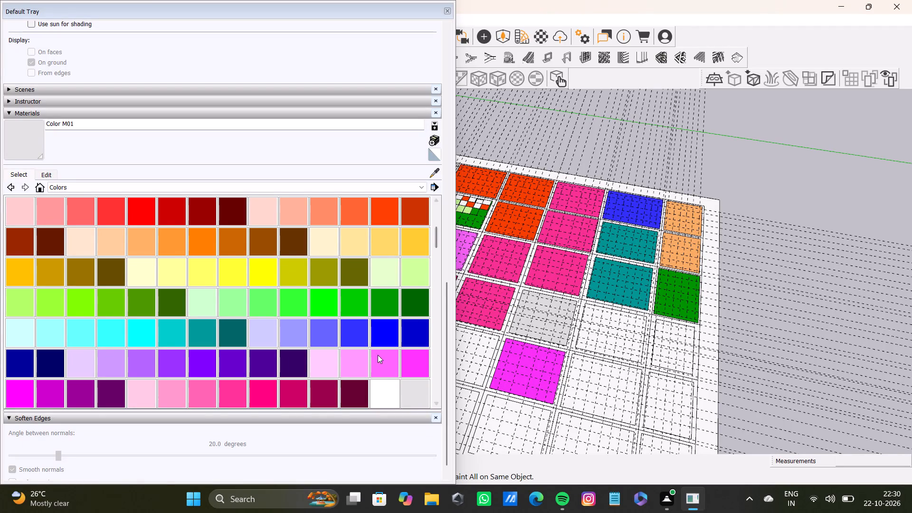
# Paint the fourth-row bay in front of the two teal bays and the fifth-row edge bay with Color E07.
pyautogui.click(314, 272)
pyautogui.click(609, 352)
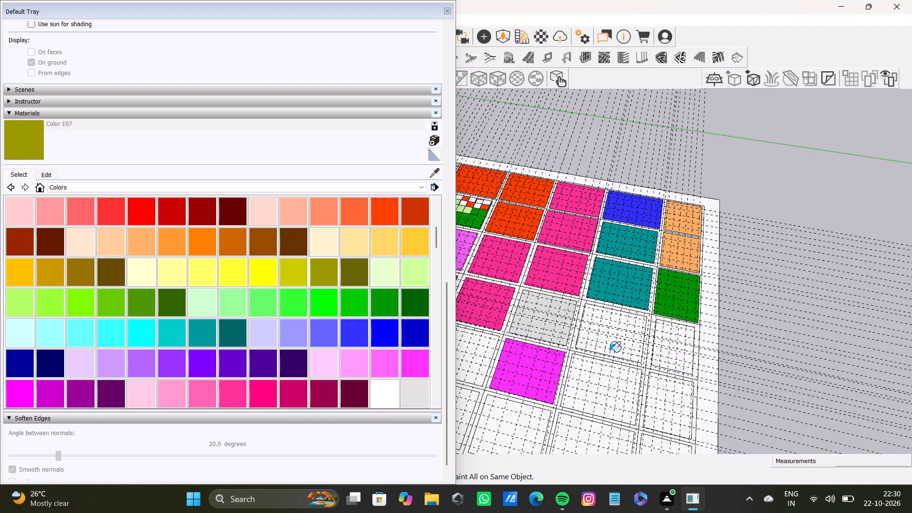
pyautogui.click(609, 352)
pyautogui.click(616, 348)
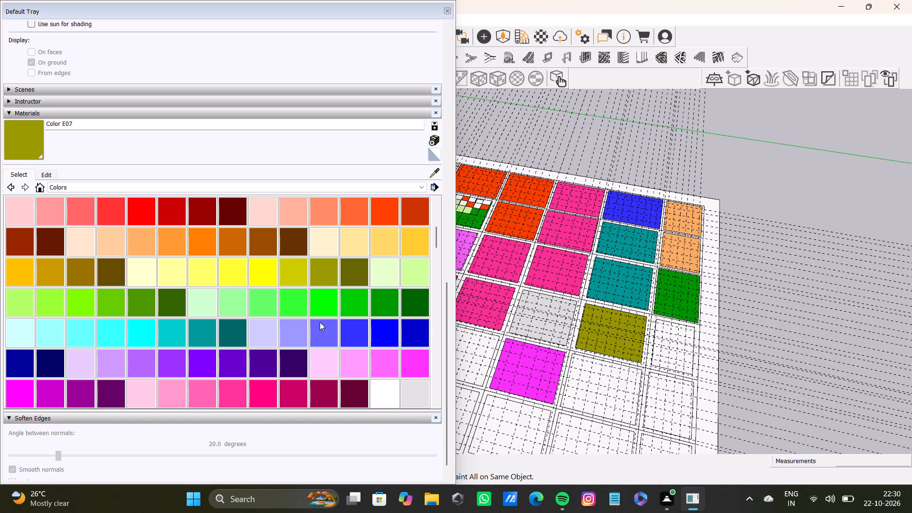
pyautogui.moveTo(329, 332); pyautogui.dragTo(337, 339)
pyautogui.click(665, 398)
pyautogui.moveTo(665, 398); pyautogui.dragTo(666, 402)
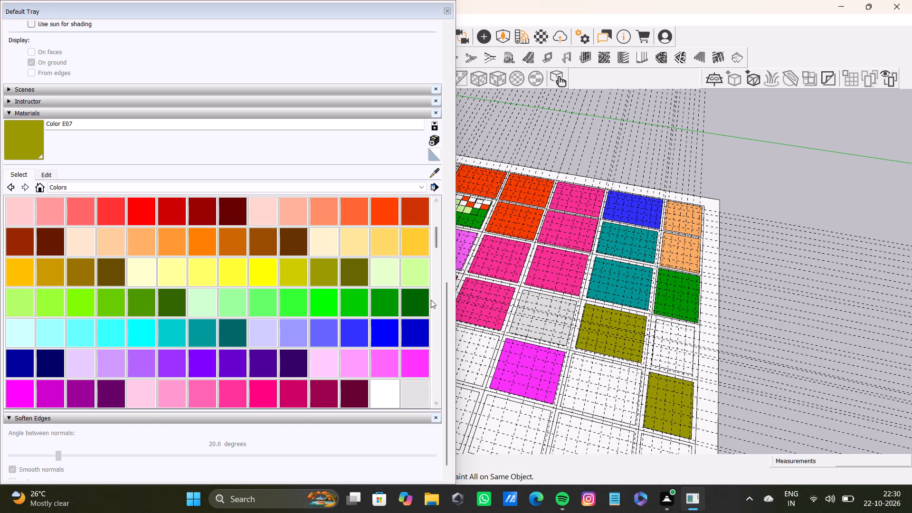
# Paint the fourth-row edge bay with Color F02 and the fifth-row bay between the magenta and olive bays with Color K03.
pyautogui.click(400, 269)
pyautogui.click(414, 276)
pyautogui.click(662, 347)
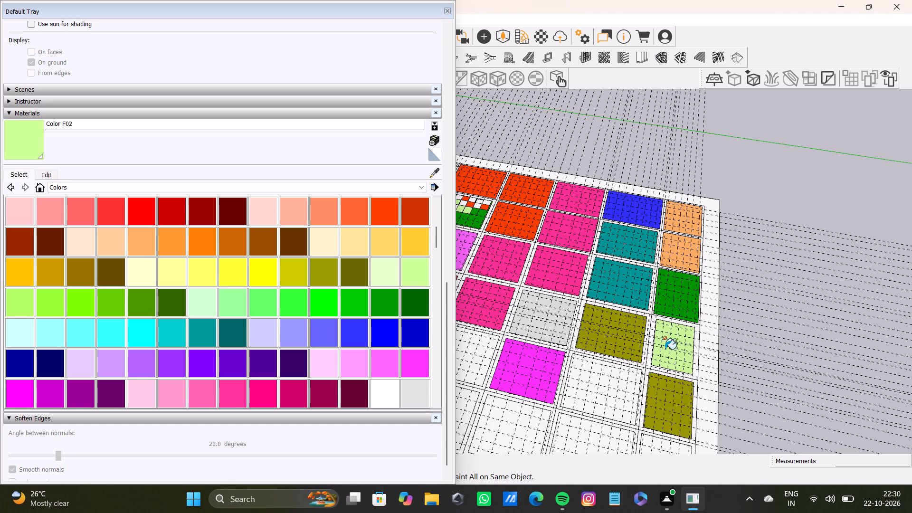
pyautogui.click(387, 357)
pyautogui.click(600, 398)
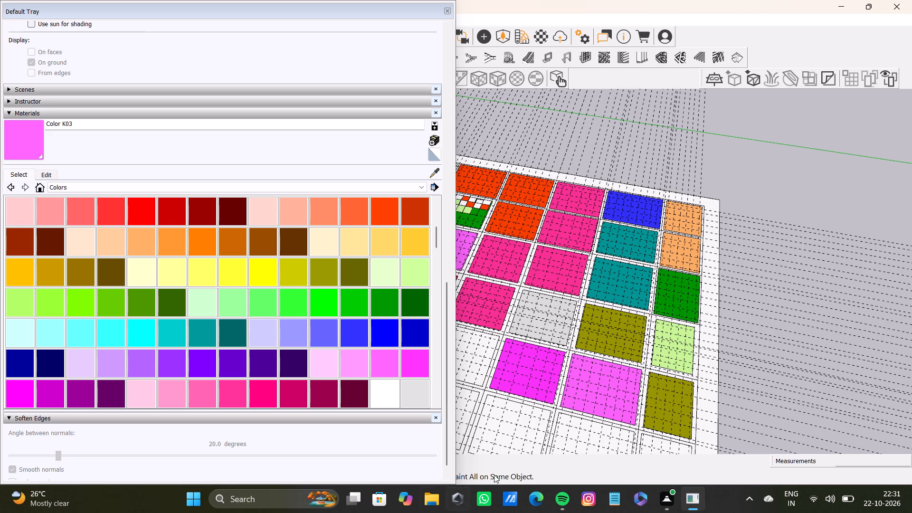
# Paint the fifth- and sixth-row bays in front of the fourth-row blue bay with Color D03.
pyautogui.scroll(-20, 541, 361)
pyautogui.scroll(-2, 541, 361)
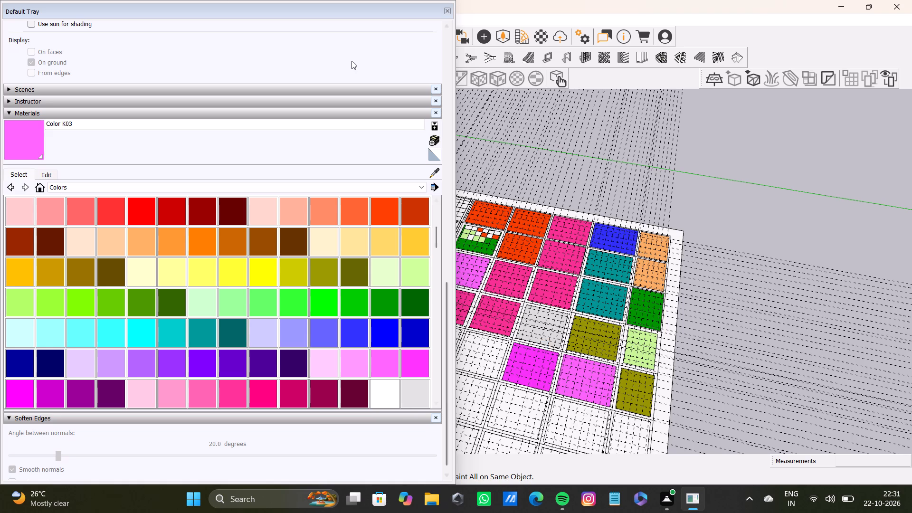
pyautogui.moveTo(454, 207); pyautogui.dragTo(278, 227)
pyautogui.scroll(-5, 318, 398)
pyautogui.click(85, 304)
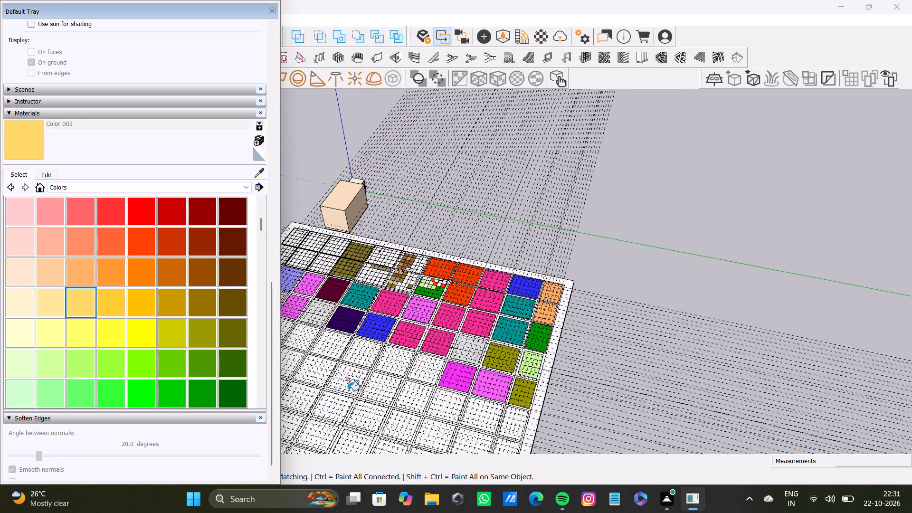
pyautogui.click(348, 385)
pyautogui.click(362, 358)
# Paint the seventh-row bay in front of the two Color D03 bays red and the sixth-row bay beside them with Color E07.
pyautogui.click(207, 304)
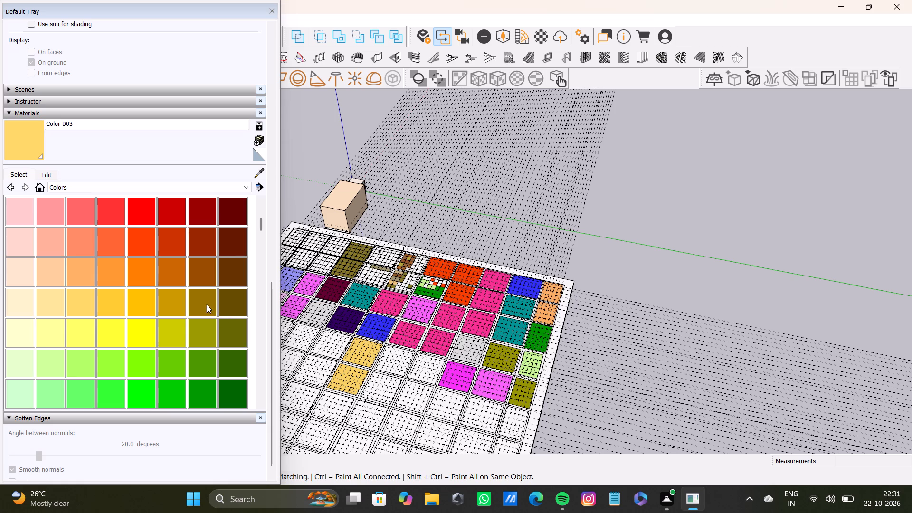
pyautogui.click(328, 343)
pyautogui.click(116, 214)
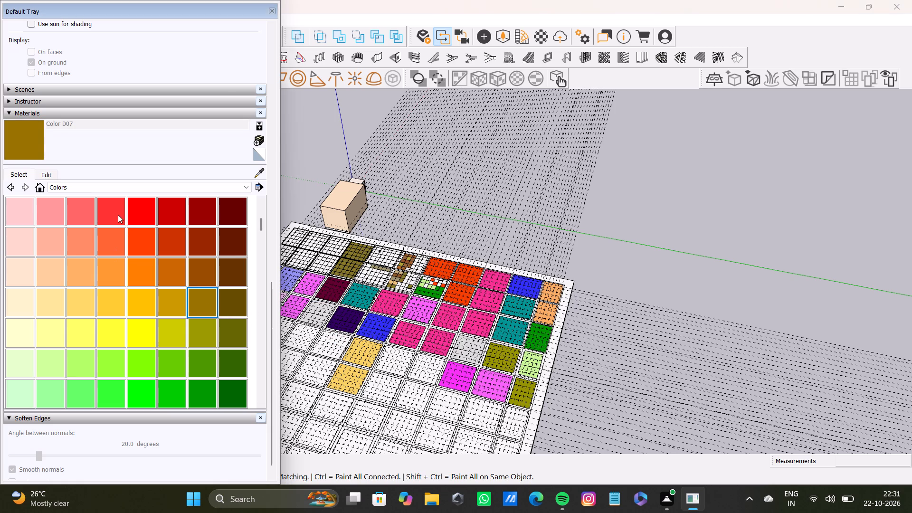
pyautogui.click(333, 407)
pyautogui.click(197, 330)
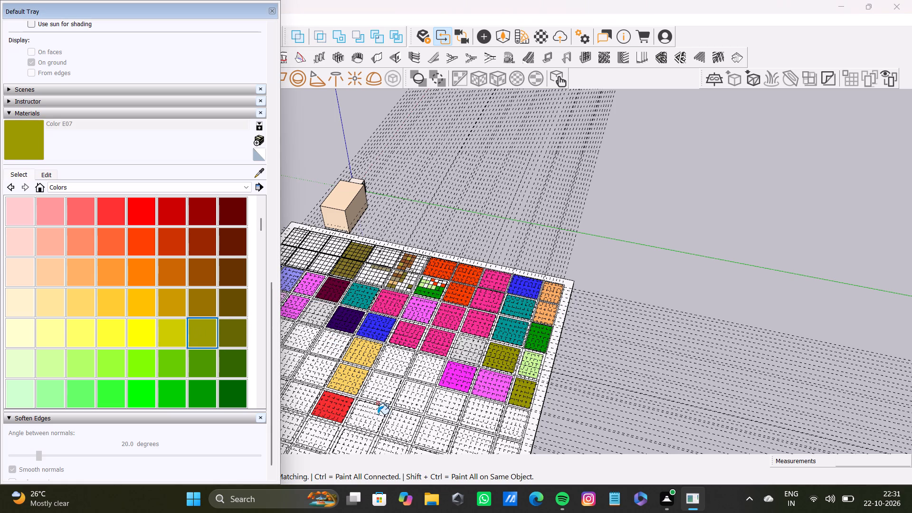
pyautogui.click(385, 395)
# Paint the fifth-row bay beside the Color D03 bay with Color A08 and the fifth-row bay in front of the pale grey one with Color C03.
pyautogui.click(233, 212)
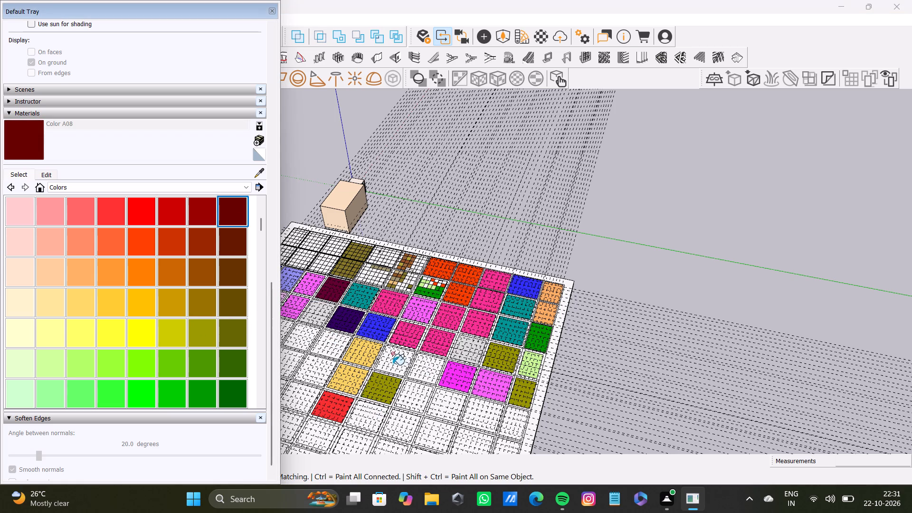
pyautogui.click(383, 358)
pyautogui.click(71, 278)
pyautogui.click(310, 339)
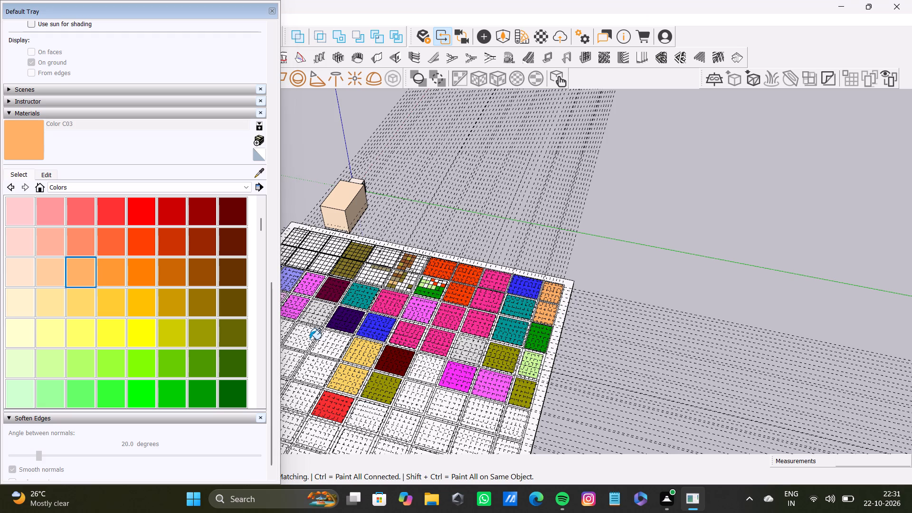
pyautogui.click(321, 350)
# Paint the fifth- and sixth-row bays in front of the dark purple bay and the pale grey bay beside it with Color E07.
pyautogui.click(209, 344)
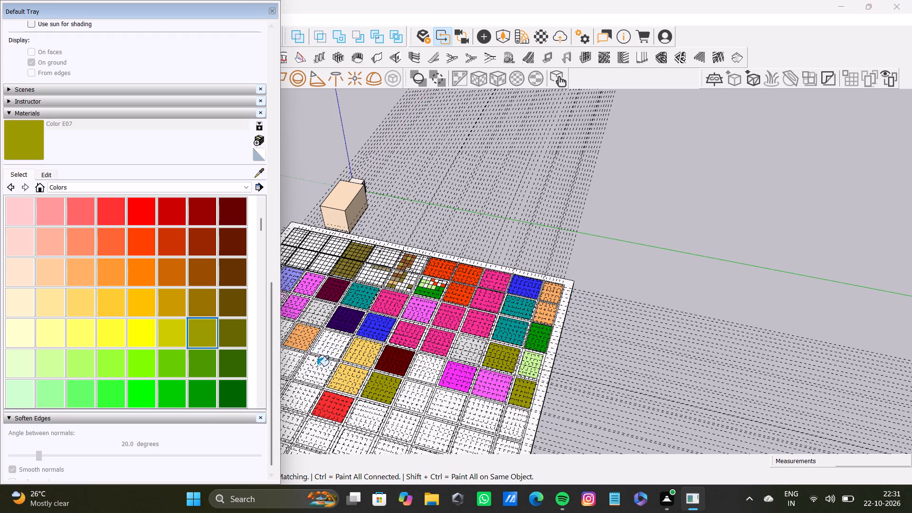
pyautogui.click(317, 366)
pyautogui.click(323, 354)
pyautogui.moveTo(203, 215); pyautogui.dragTo(207, 218)
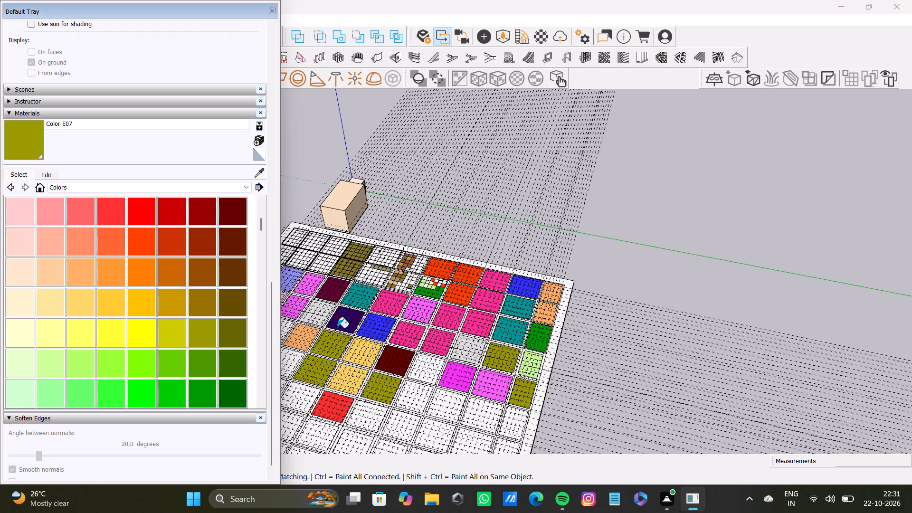
pyautogui.click(317, 317)
# Paint the seventh-row bay beside the red bay with Color E07, continuing the olive column.
pyautogui.scroll(-8, 433, 413)
pyautogui.moveTo(430, 403); pyautogui.dragTo(280, 418, button='middle')
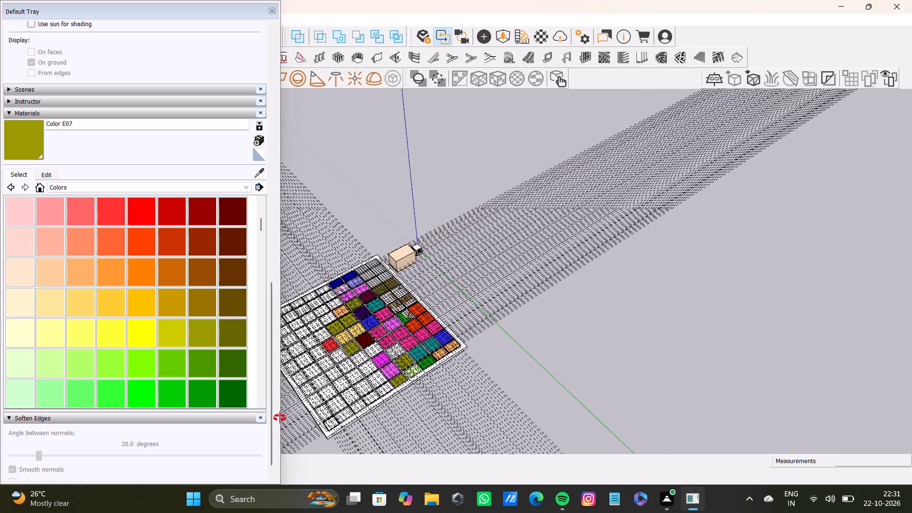
pyautogui.moveTo(280, 418); pyautogui.dragTo(279, 418, button='middle')
pyautogui.scroll(16, 312, 380)
pyautogui.click(325, 270)
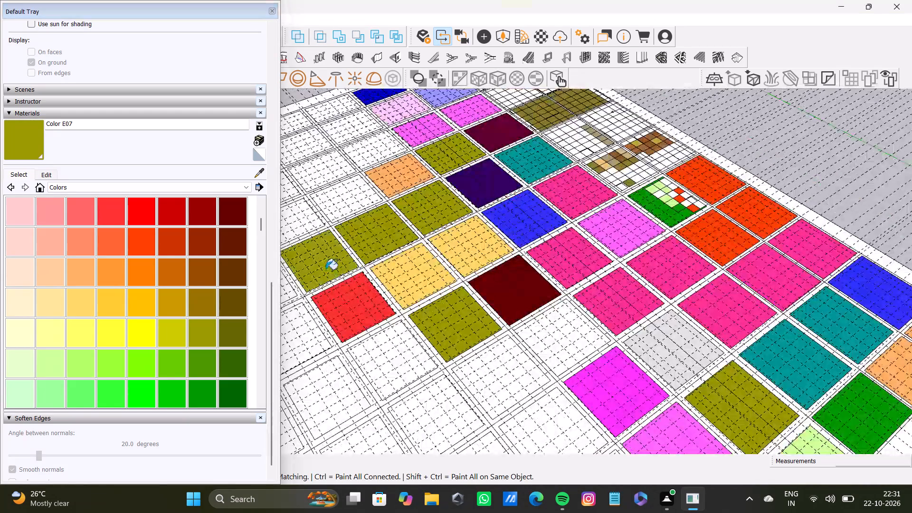
pyautogui.click(342, 195)
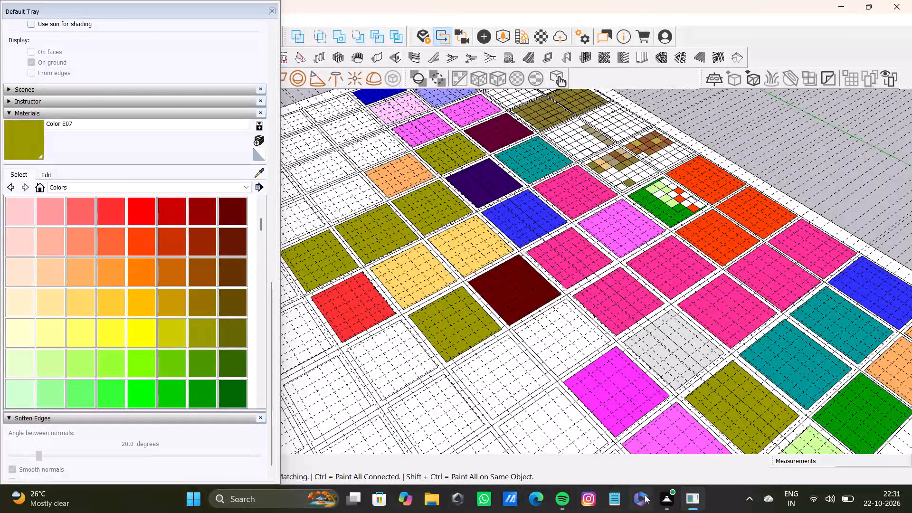
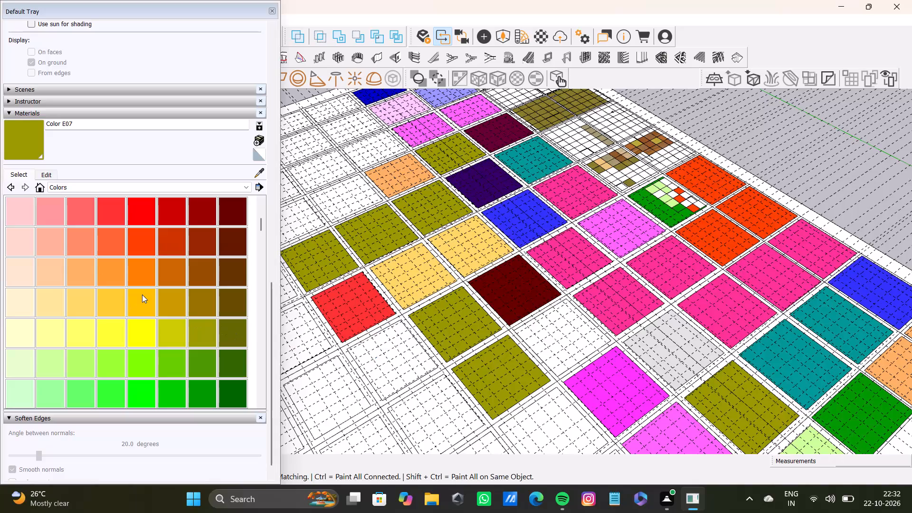
# Paint the border strips around the seventh-row bay beside the red bay and the eighth-row bay in front of it with Color E07.
pyautogui.moveTo(144, 304); pyautogui.dragTo(149, 309)
pyautogui.click(361, 375)
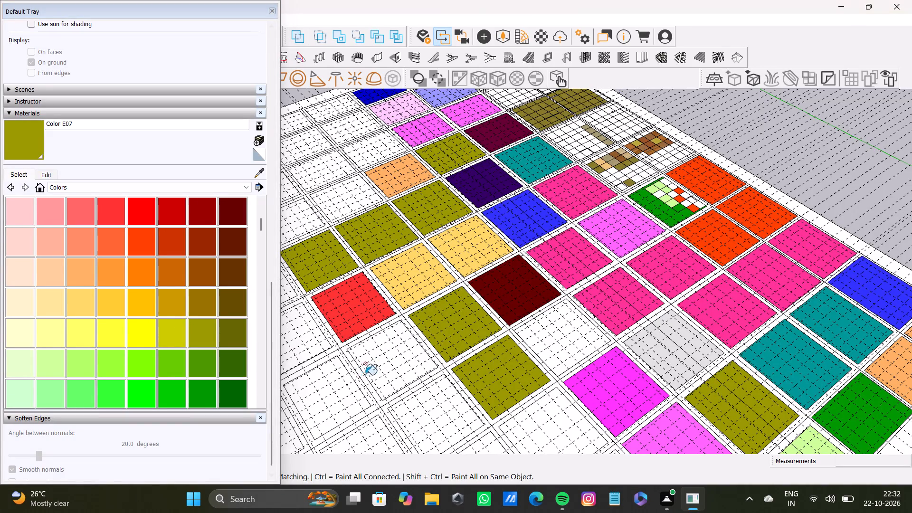
pyautogui.click(325, 394)
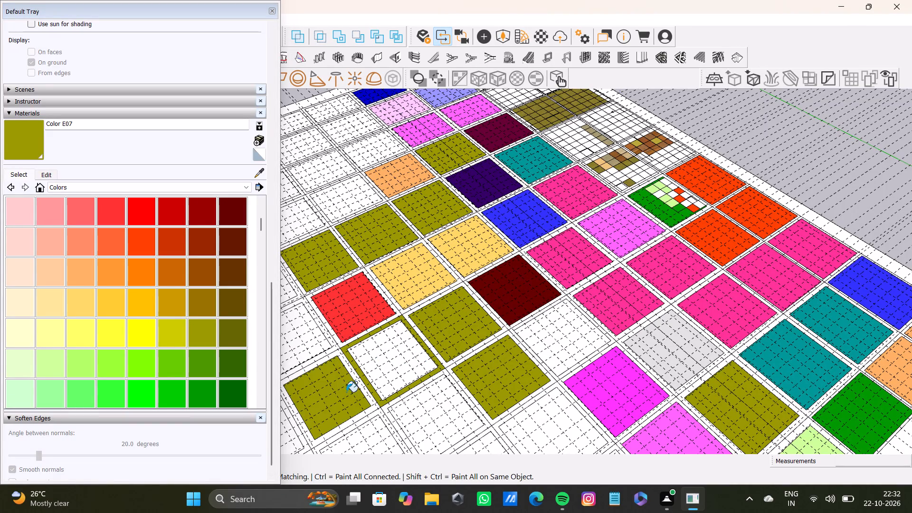
# Paint the seventh-row bay inside the olive border and the fifth-row bay beside the Color A08 bay with Color B04.
pyautogui.click(122, 239)
pyautogui.click(409, 357)
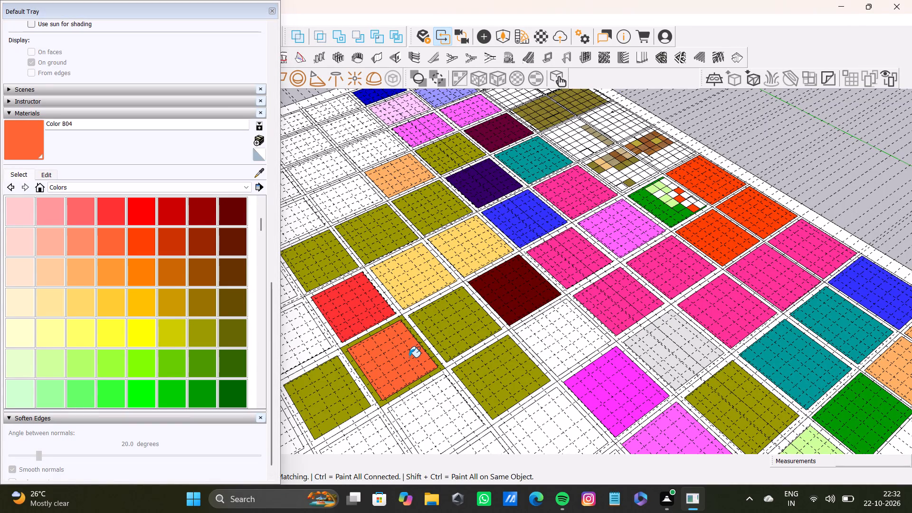
pyautogui.click(558, 340)
# Paint the white seventh-row bay beside the olive-bordered Color B04 bay dark yellow.
pyautogui.click(184, 333)
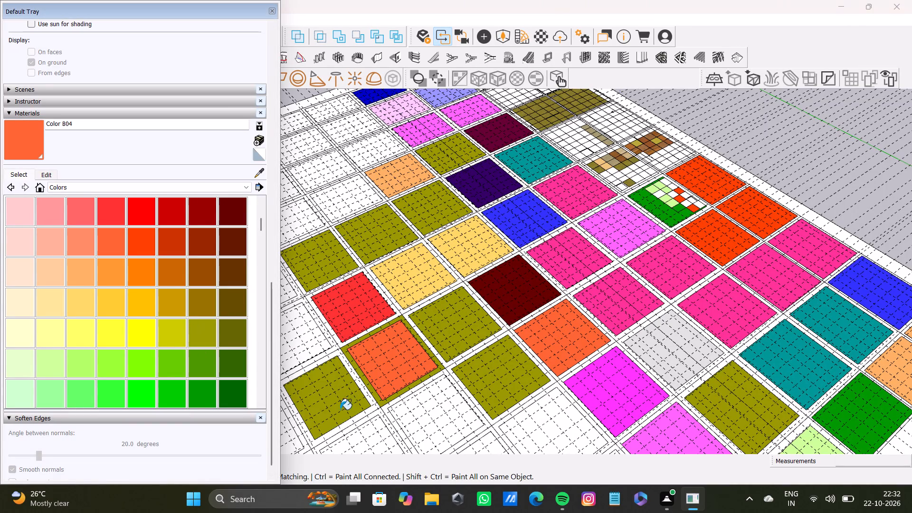
pyautogui.click(418, 424)
# Paint the eighth-row bay in front of the dark yellow bay and the seventh-row bay beyond the far olive one with Color E05.
pyautogui.click(140, 332)
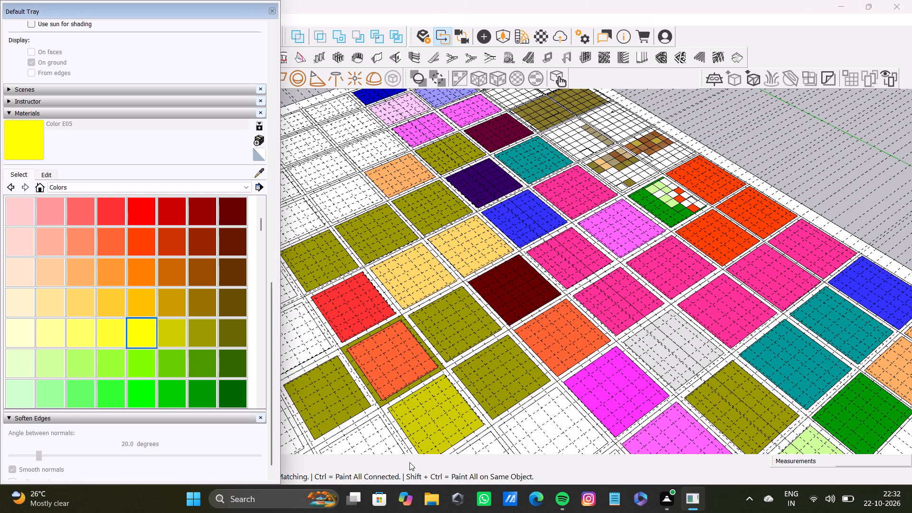
pyautogui.click(371, 430)
pyautogui.click(312, 354)
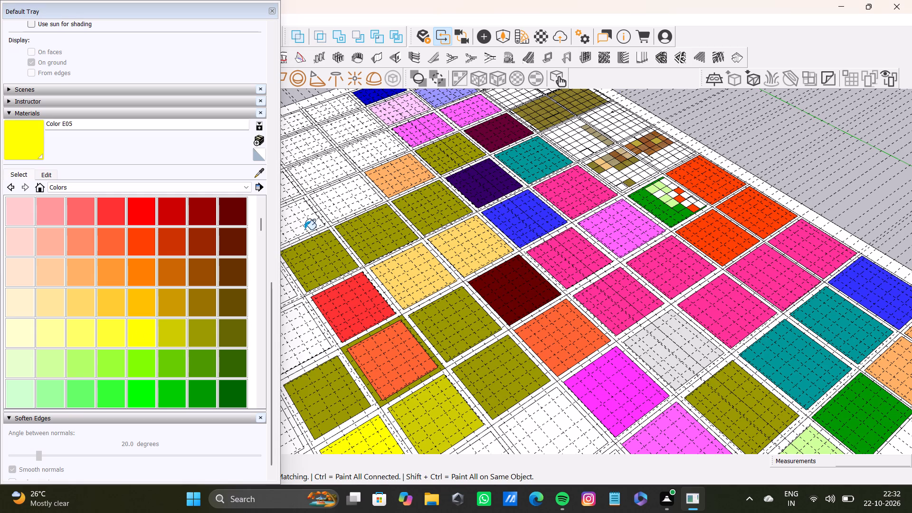
pyautogui.click(304, 229)
# Paint the sixth-row bay in front of the light orange bay with Color A02 and the fifth-row bay beside the light orange bay with Color C01.
pyautogui.click(61, 211)
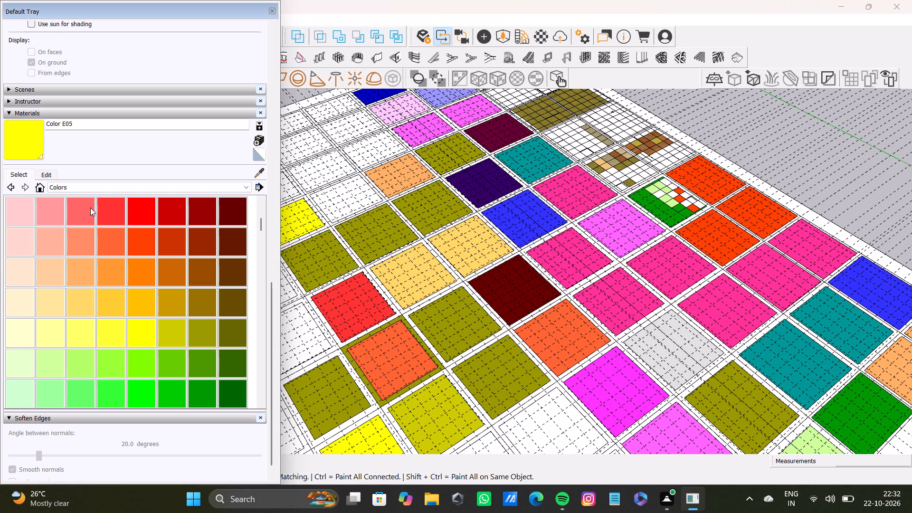
pyautogui.click(342, 195)
pyautogui.click(345, 208)
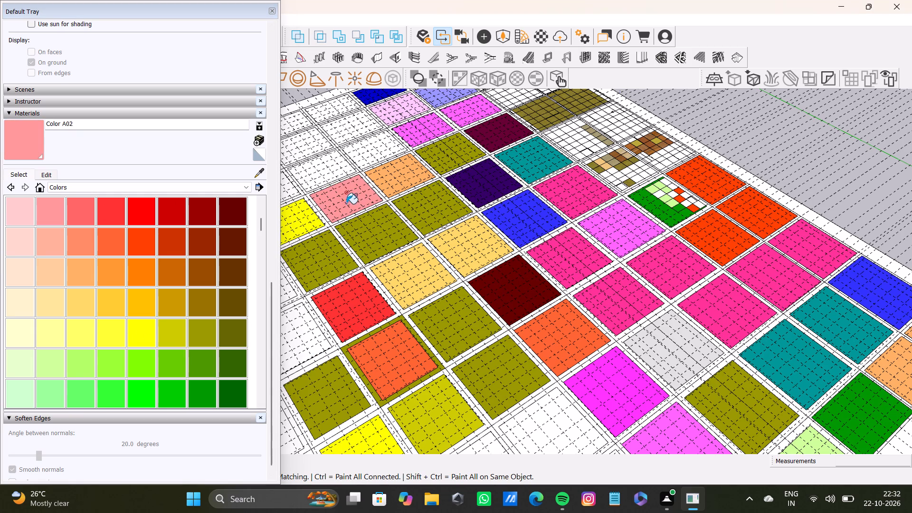
pyautogui.click(19, 275)
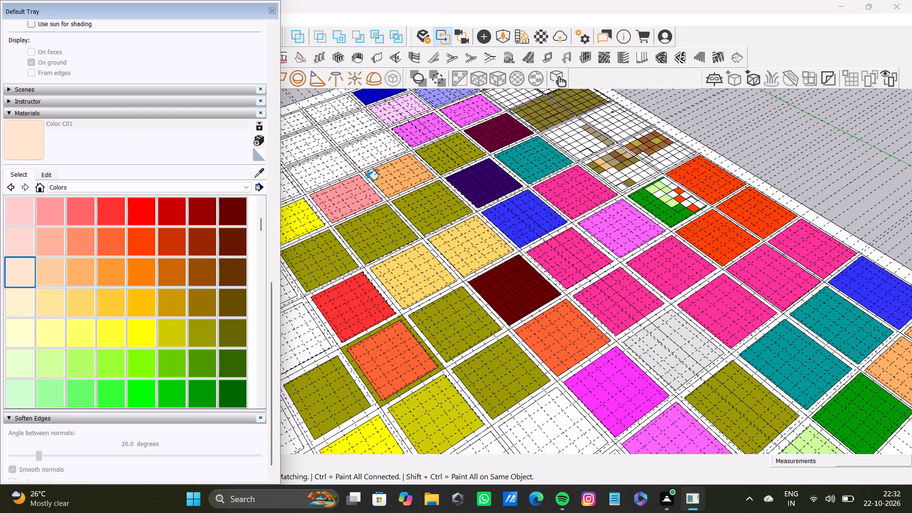
pyautogui.click(364, 150)
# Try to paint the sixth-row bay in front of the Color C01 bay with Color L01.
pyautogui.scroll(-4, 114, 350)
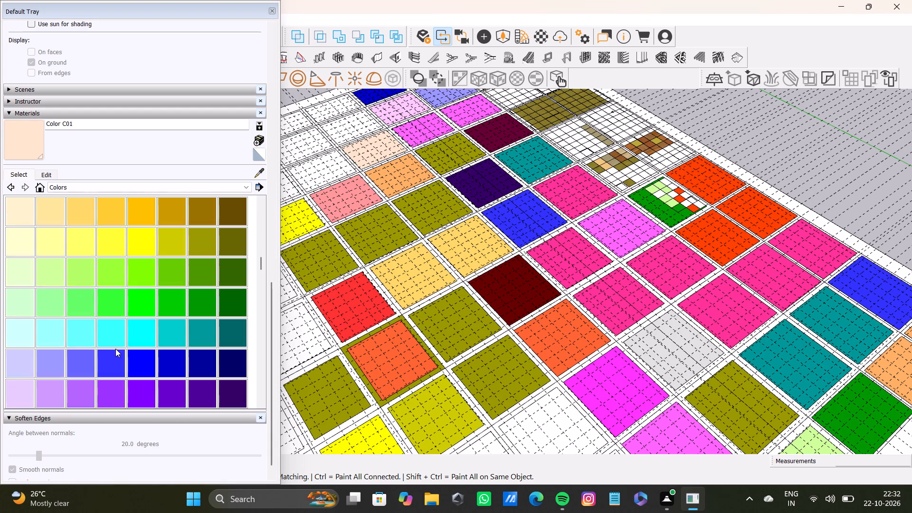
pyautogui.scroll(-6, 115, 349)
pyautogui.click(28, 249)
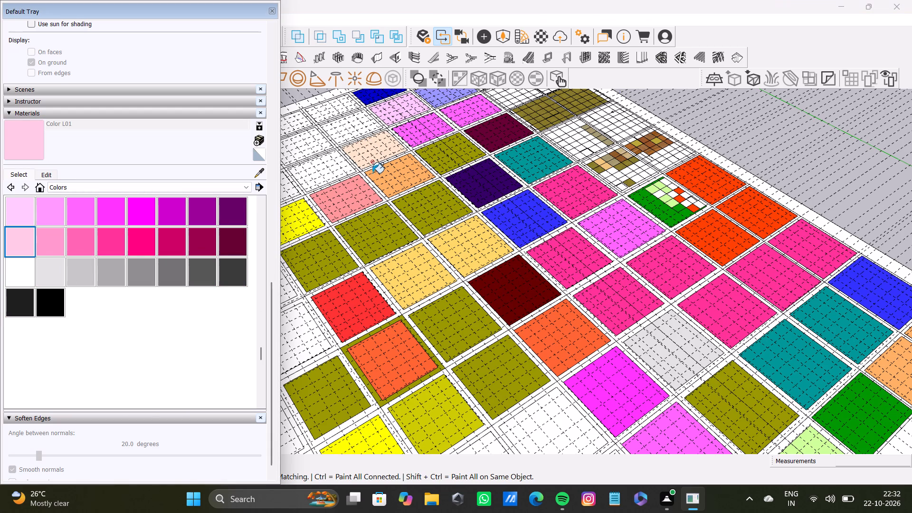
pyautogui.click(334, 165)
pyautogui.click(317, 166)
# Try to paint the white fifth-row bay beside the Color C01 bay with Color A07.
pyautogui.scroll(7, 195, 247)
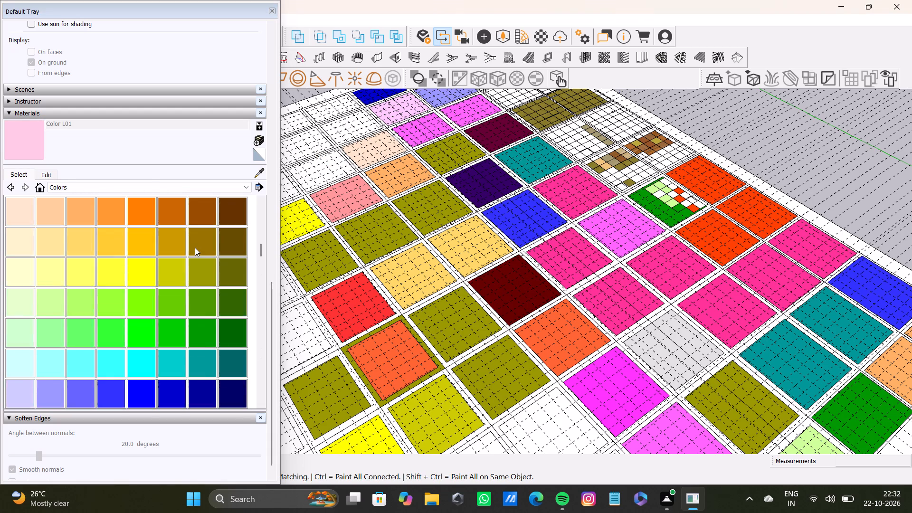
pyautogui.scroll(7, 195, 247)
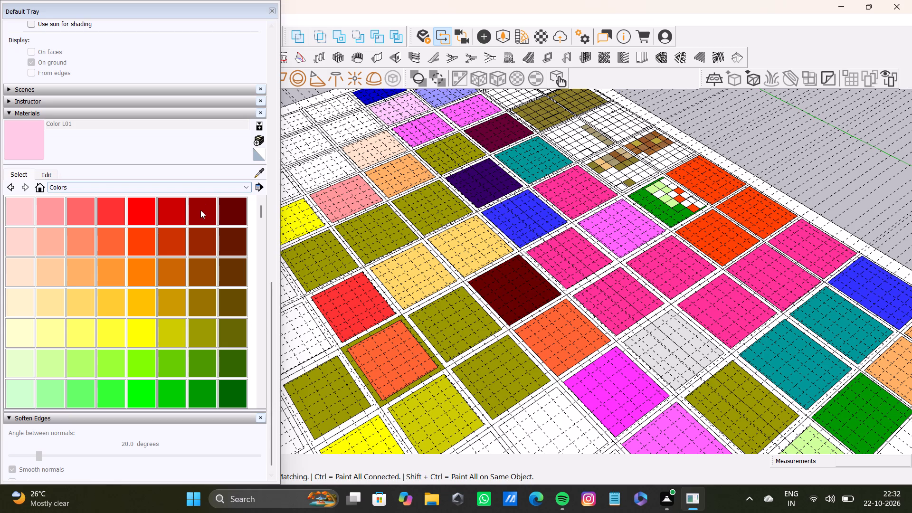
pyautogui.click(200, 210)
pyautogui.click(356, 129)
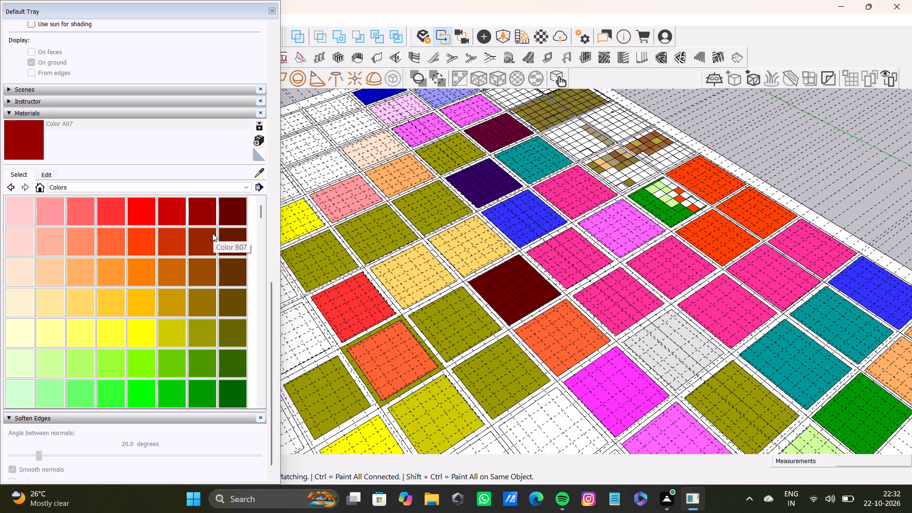
# Paint the sixth-row bay beside the Color A02 bay with Color B07.
pyautogui.click(212, 233)
pyautogui.click(320, 171)
pyautogui.click(325, 174)
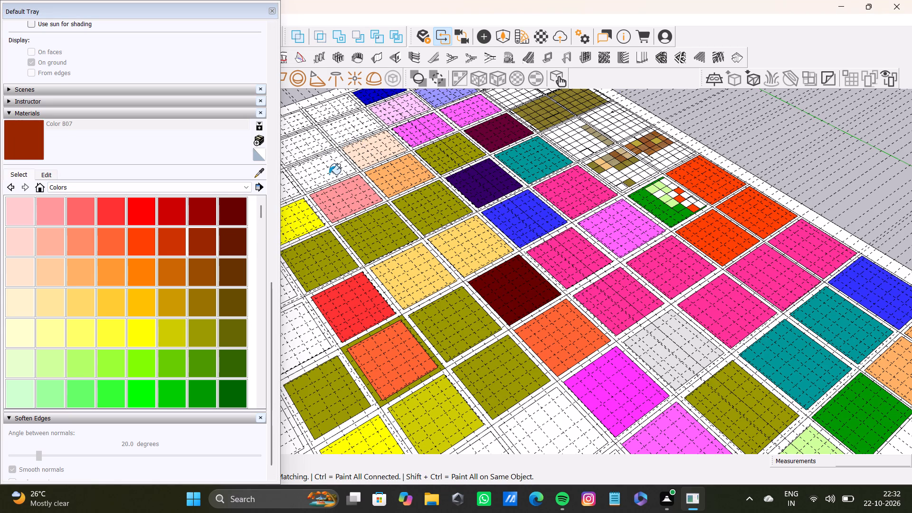
pyautogui.click(329, 174)
pyautogui.click(347, 168)
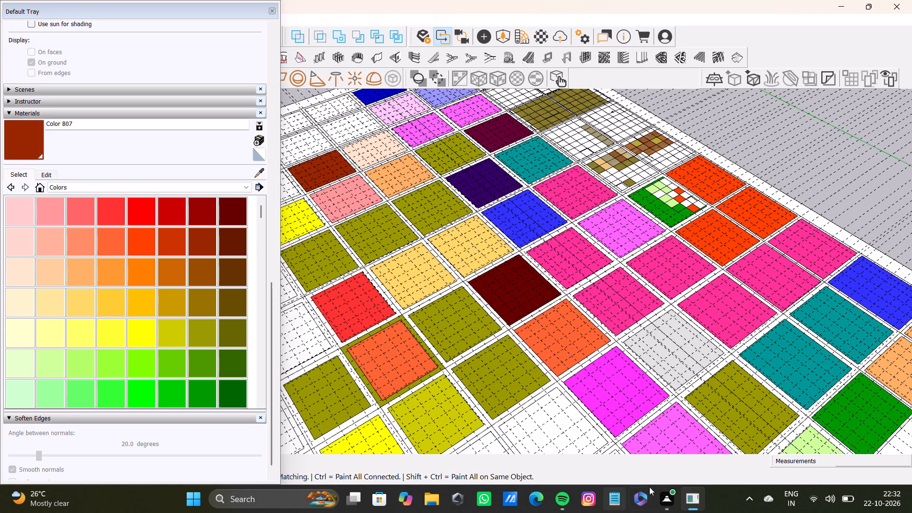